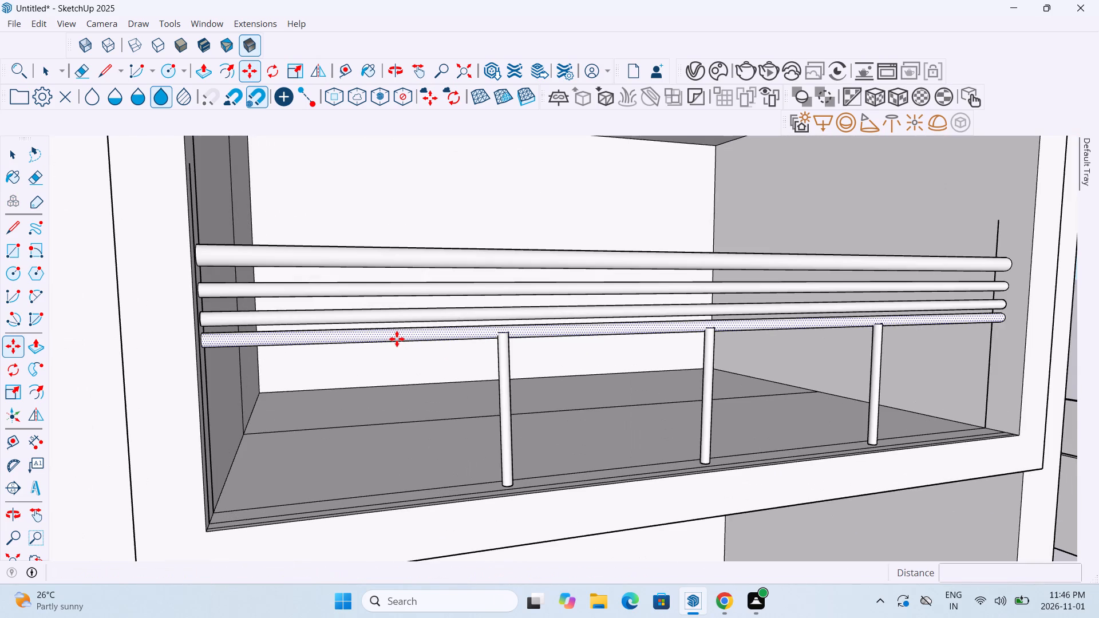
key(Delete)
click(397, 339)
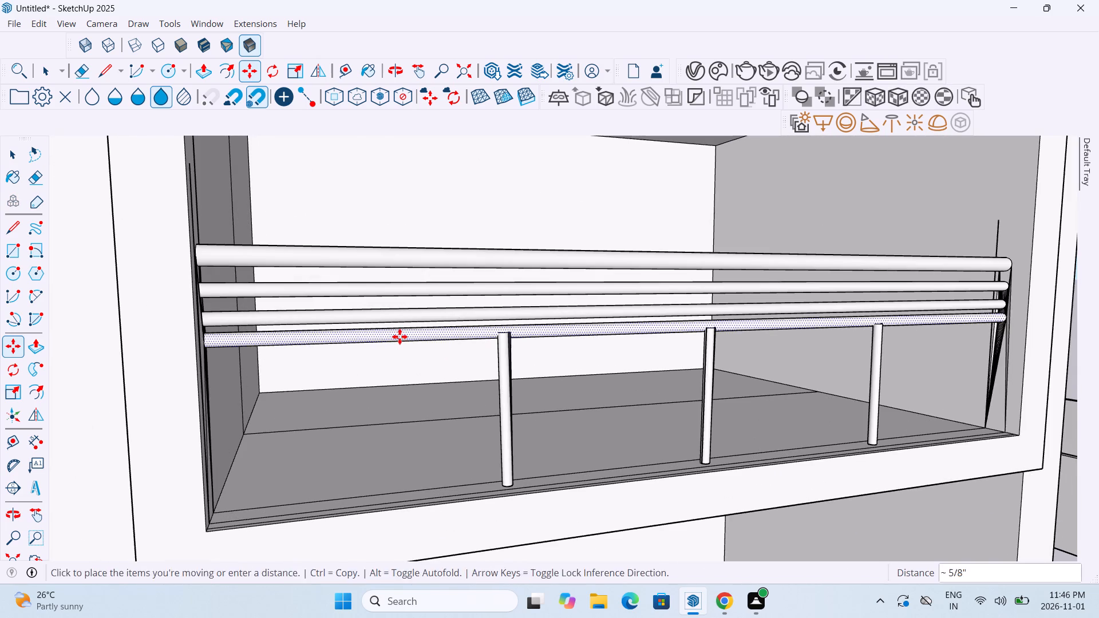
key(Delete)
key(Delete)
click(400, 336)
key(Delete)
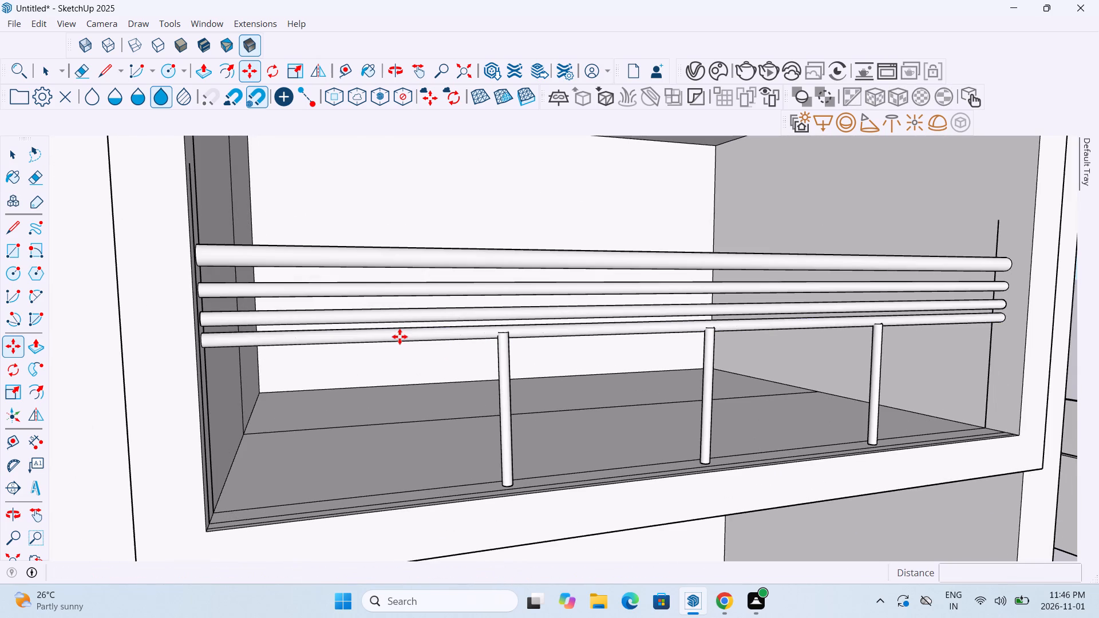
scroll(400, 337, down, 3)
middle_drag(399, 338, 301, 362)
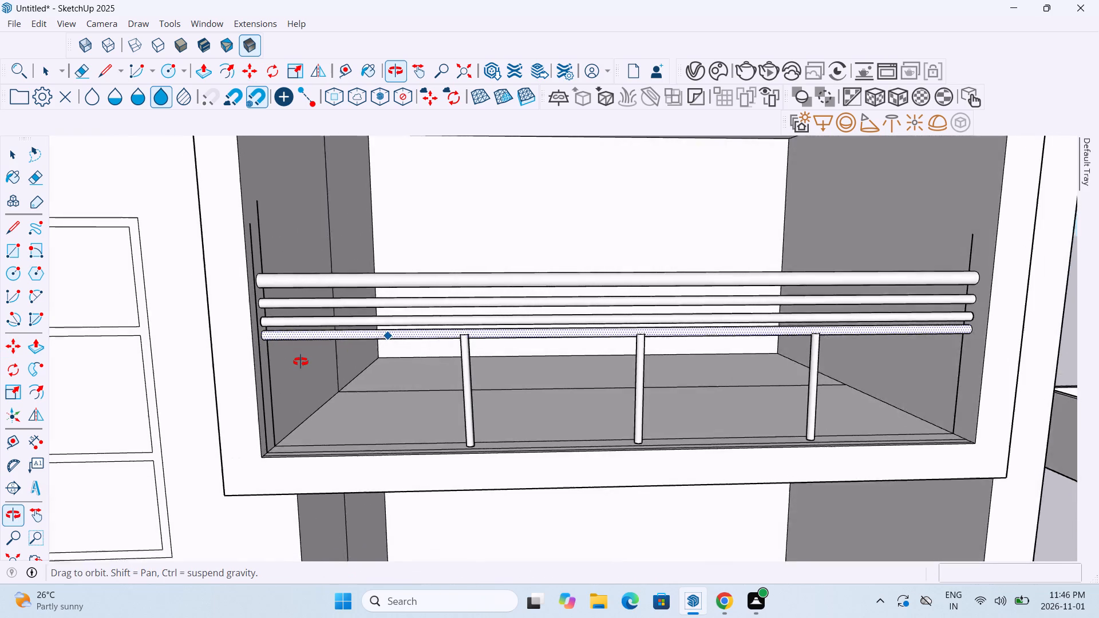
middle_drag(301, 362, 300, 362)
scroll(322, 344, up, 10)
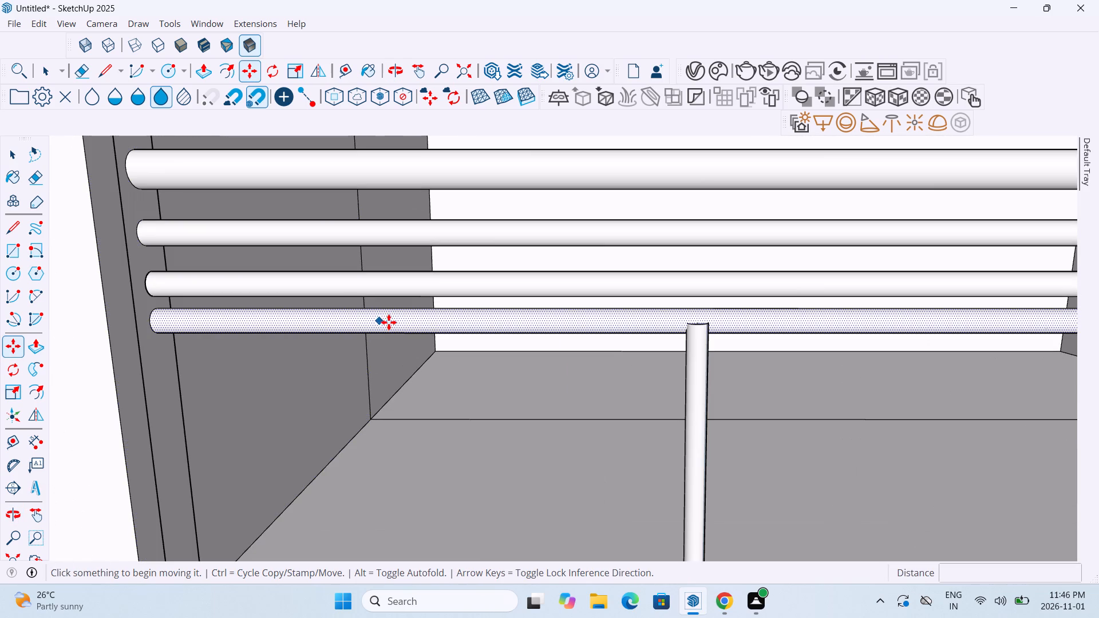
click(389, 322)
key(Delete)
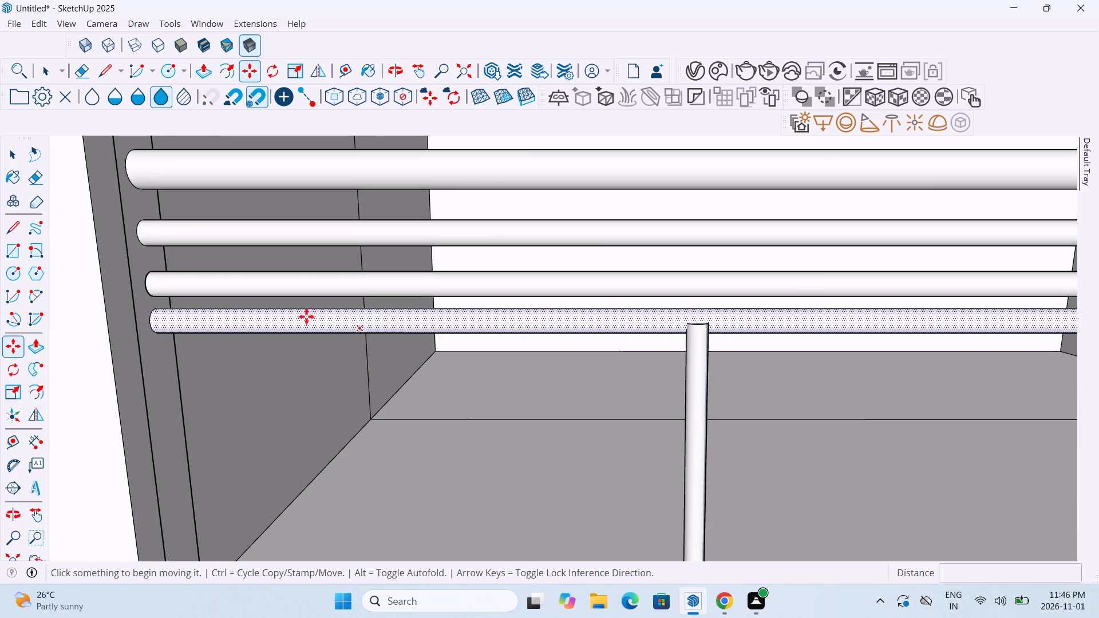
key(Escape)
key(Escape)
Delete the tube surface of the lowest horizontal rail, leaving its centre line and end circle.
click(39, 73)
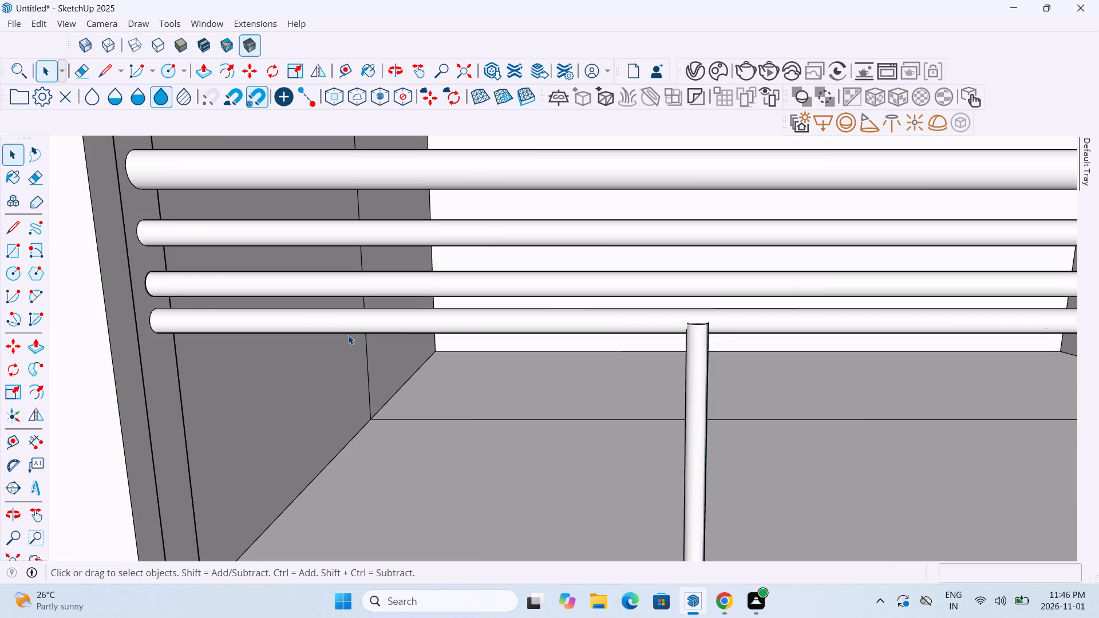
click(353, 328)
key(Delete)
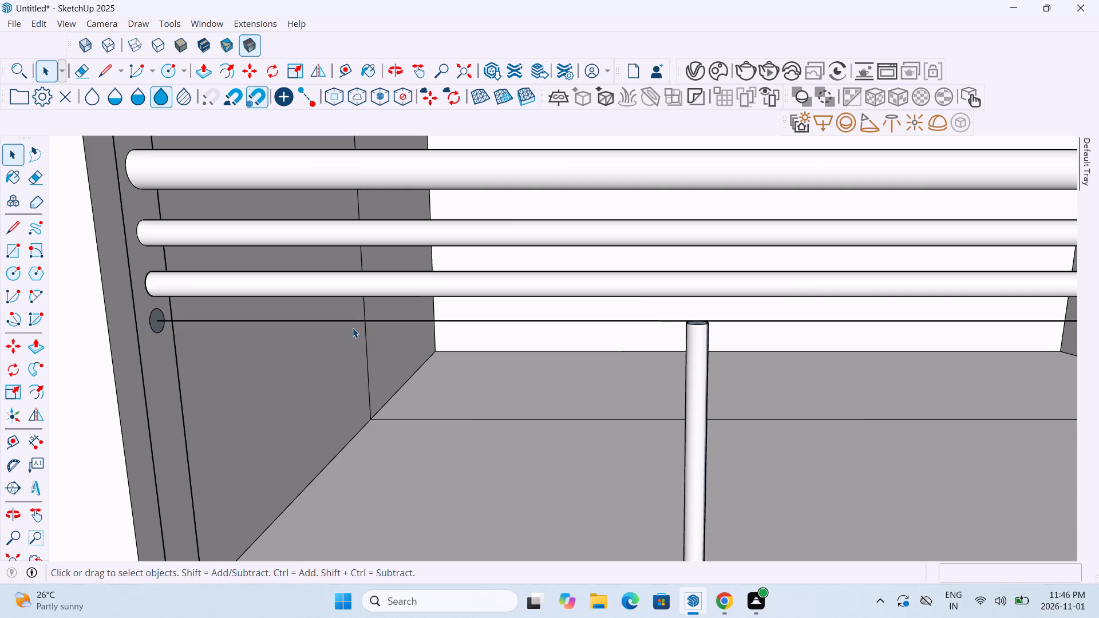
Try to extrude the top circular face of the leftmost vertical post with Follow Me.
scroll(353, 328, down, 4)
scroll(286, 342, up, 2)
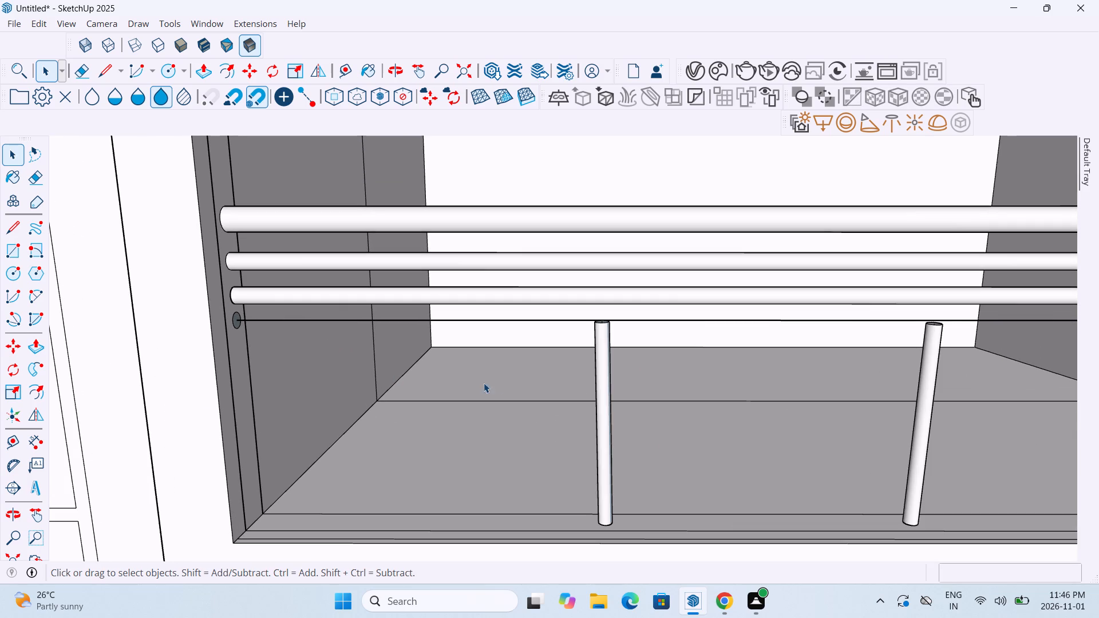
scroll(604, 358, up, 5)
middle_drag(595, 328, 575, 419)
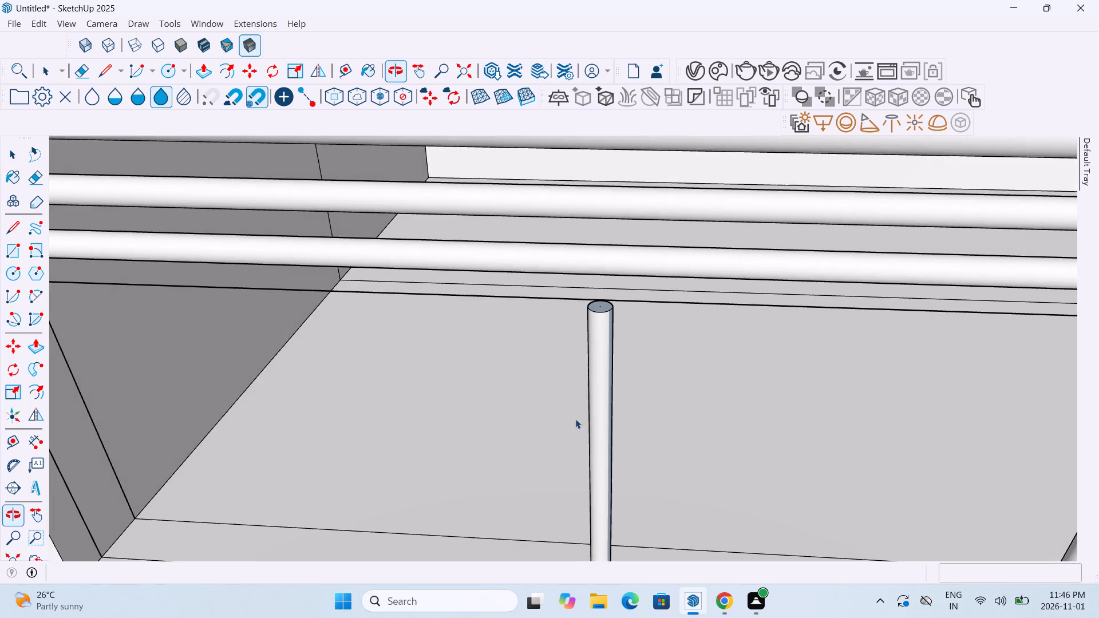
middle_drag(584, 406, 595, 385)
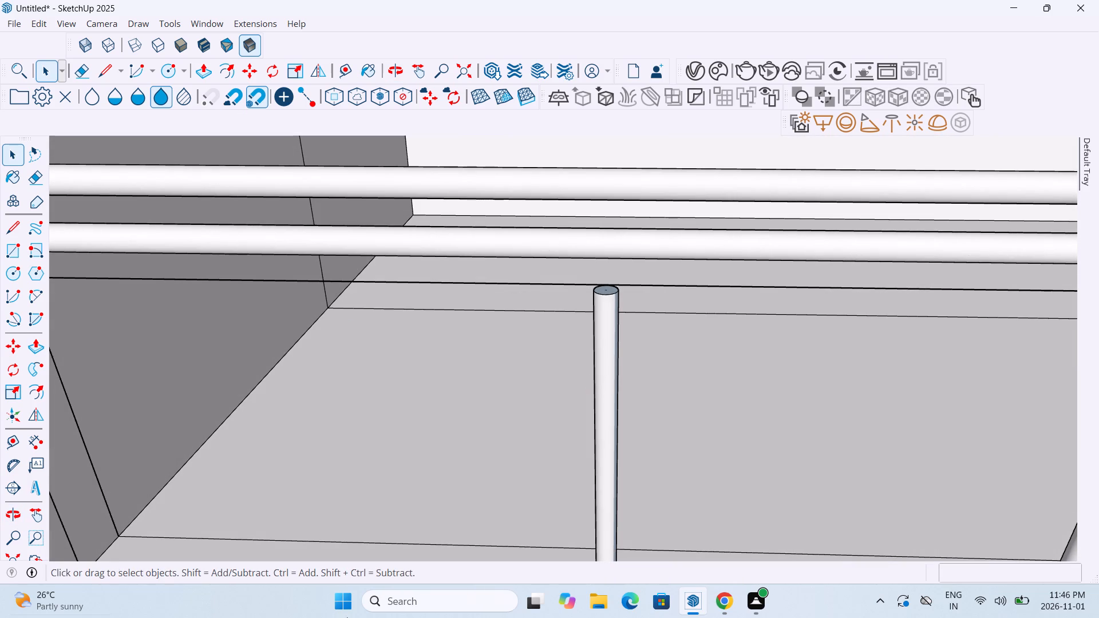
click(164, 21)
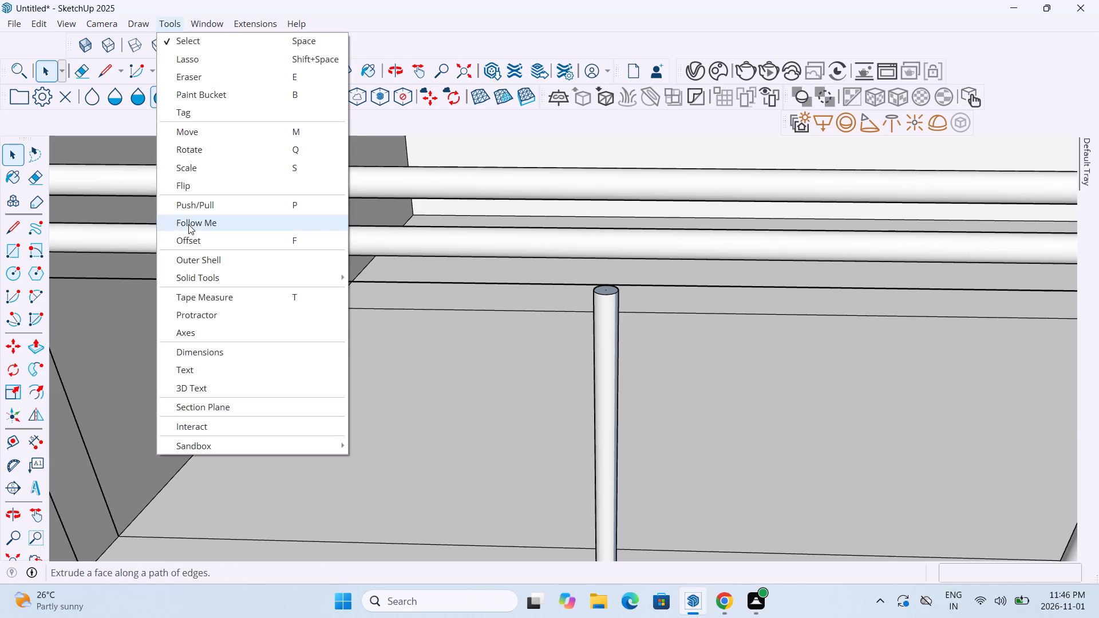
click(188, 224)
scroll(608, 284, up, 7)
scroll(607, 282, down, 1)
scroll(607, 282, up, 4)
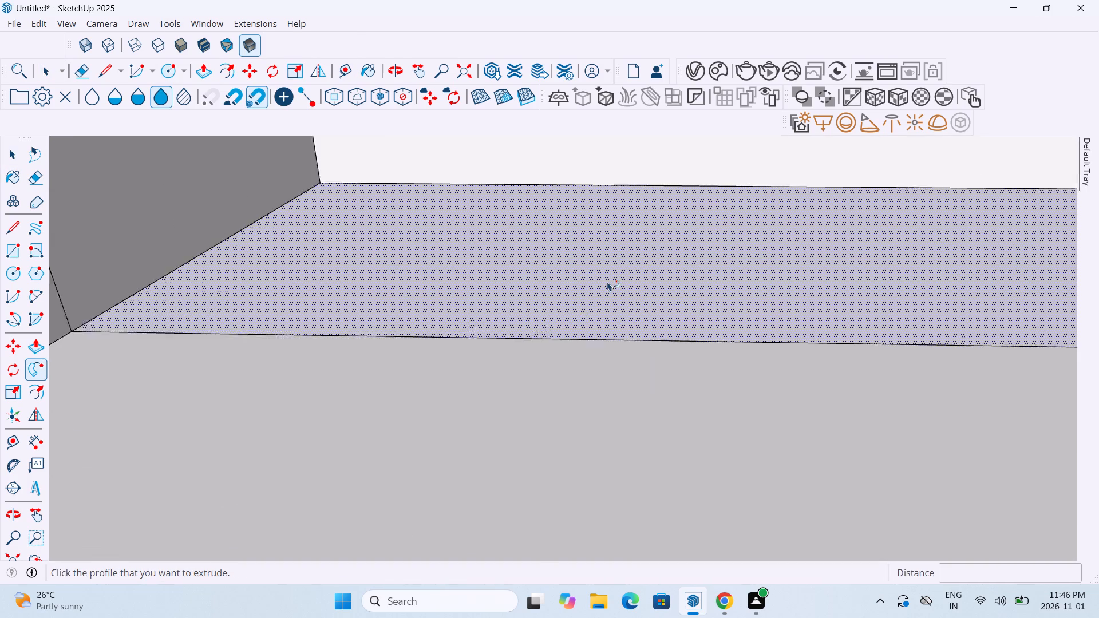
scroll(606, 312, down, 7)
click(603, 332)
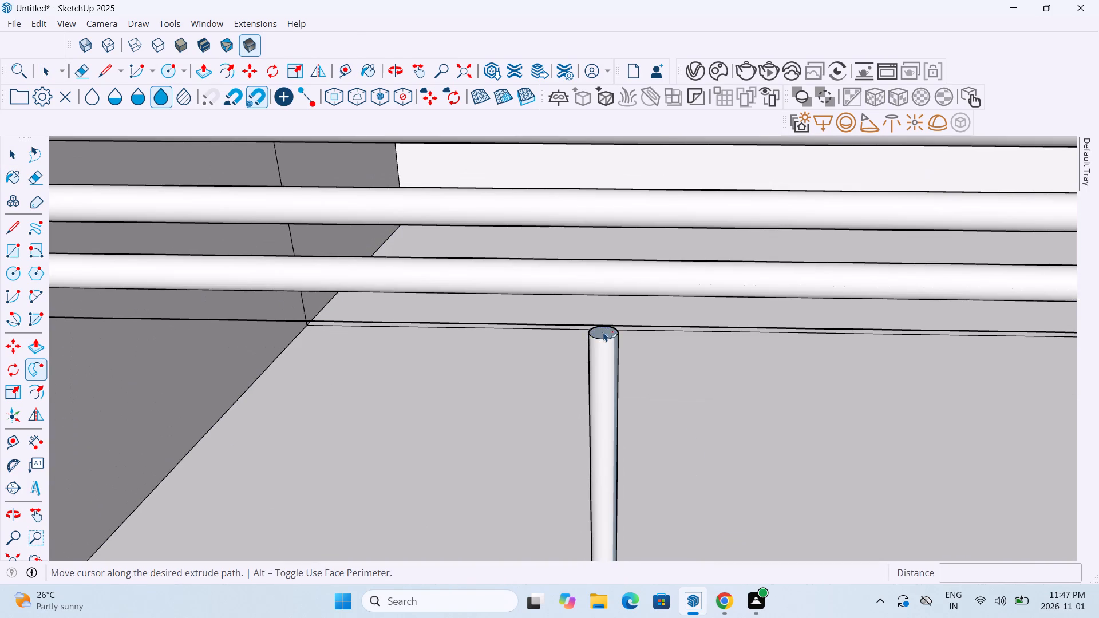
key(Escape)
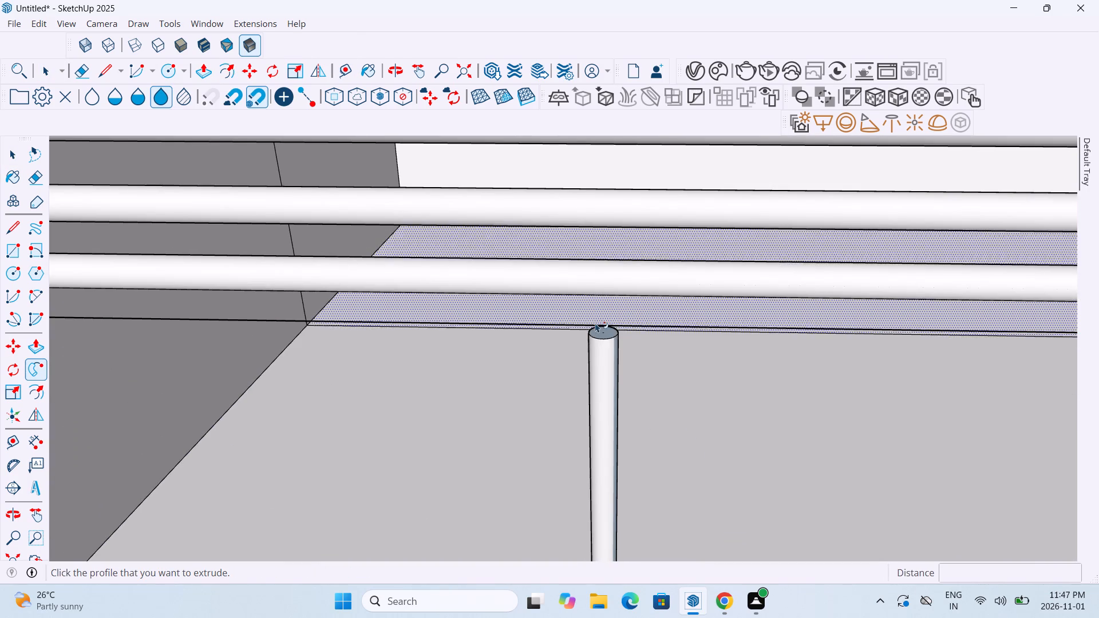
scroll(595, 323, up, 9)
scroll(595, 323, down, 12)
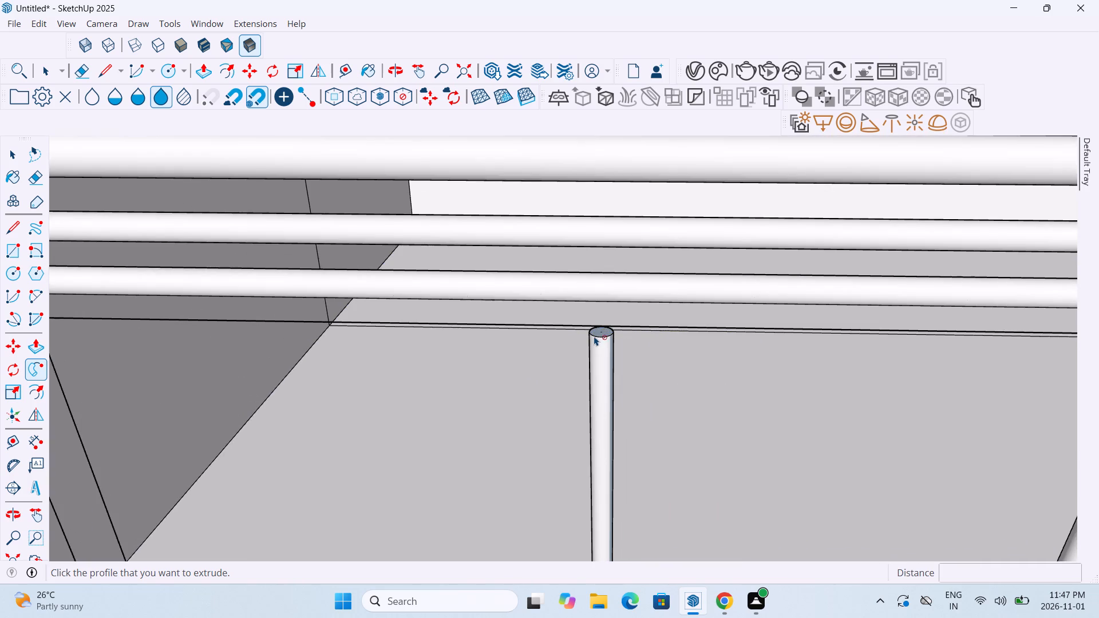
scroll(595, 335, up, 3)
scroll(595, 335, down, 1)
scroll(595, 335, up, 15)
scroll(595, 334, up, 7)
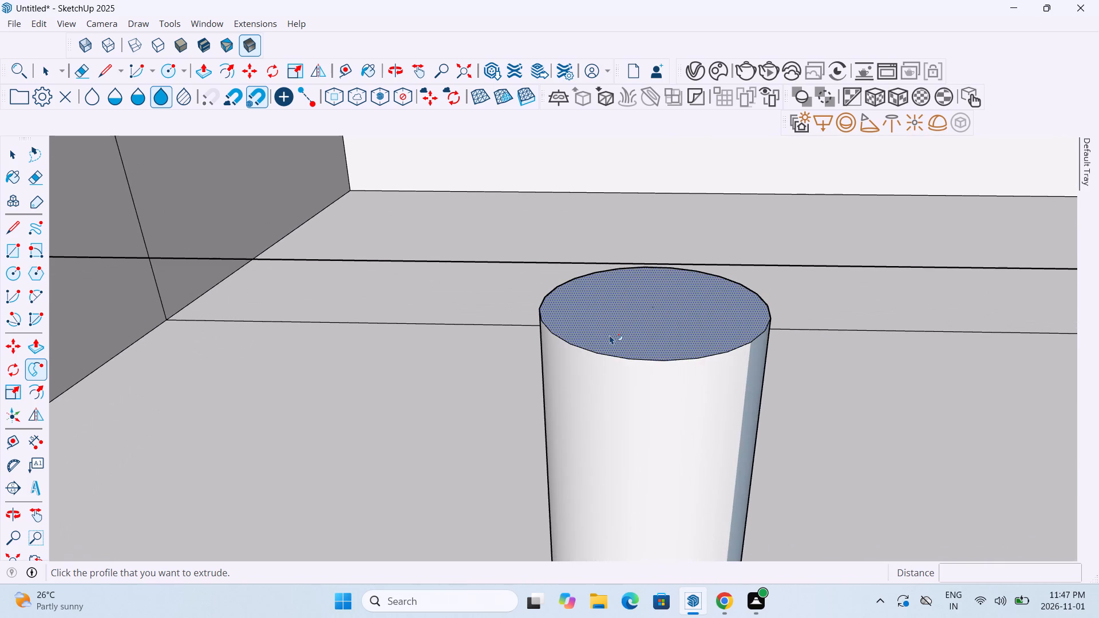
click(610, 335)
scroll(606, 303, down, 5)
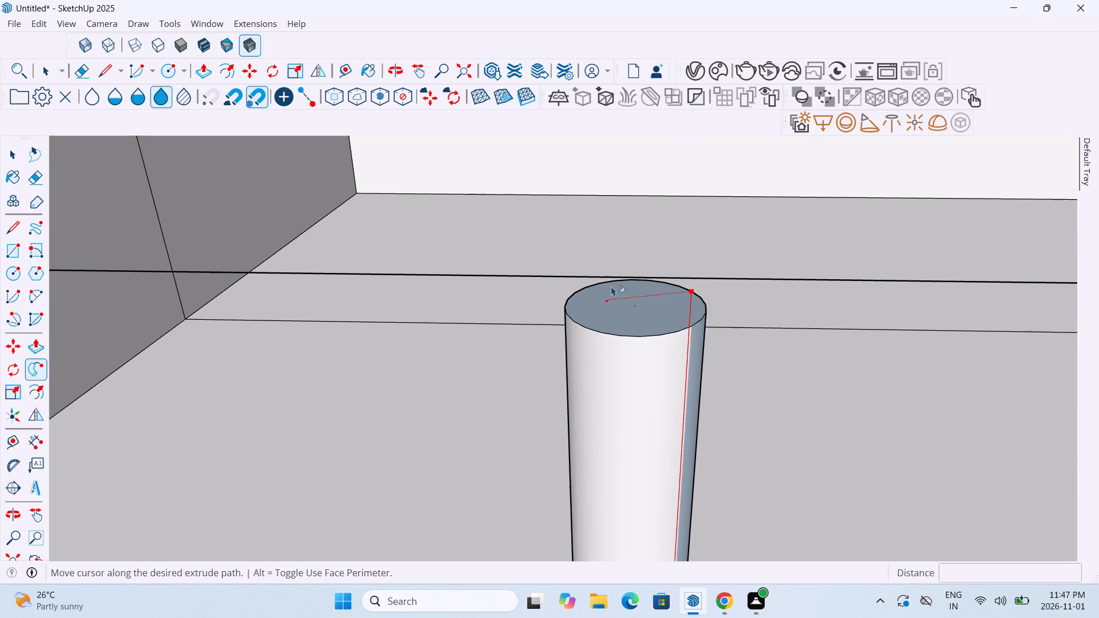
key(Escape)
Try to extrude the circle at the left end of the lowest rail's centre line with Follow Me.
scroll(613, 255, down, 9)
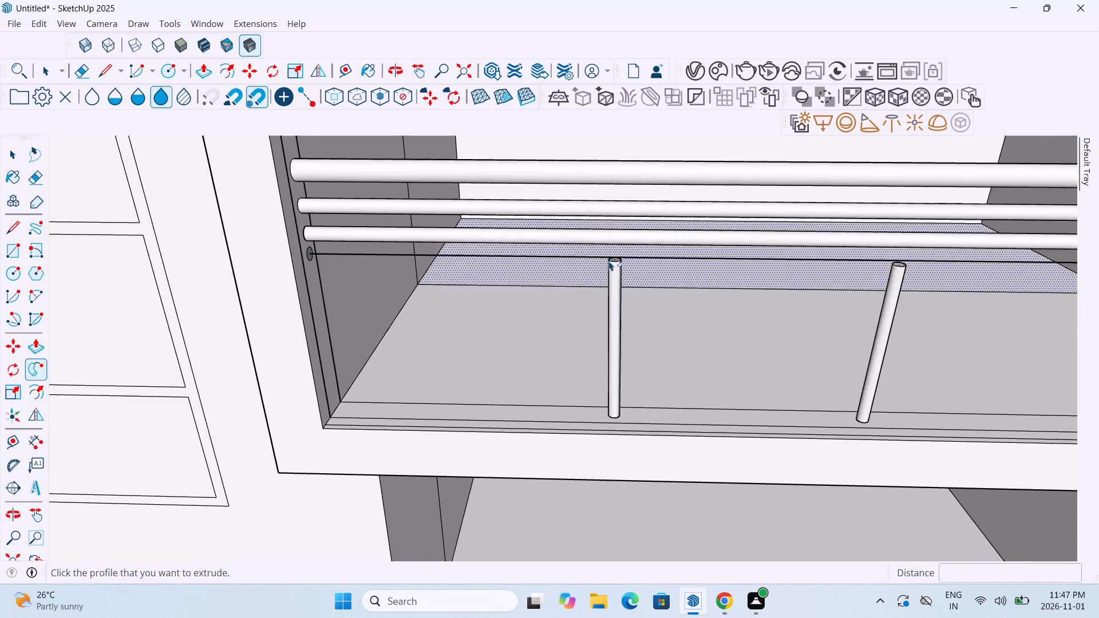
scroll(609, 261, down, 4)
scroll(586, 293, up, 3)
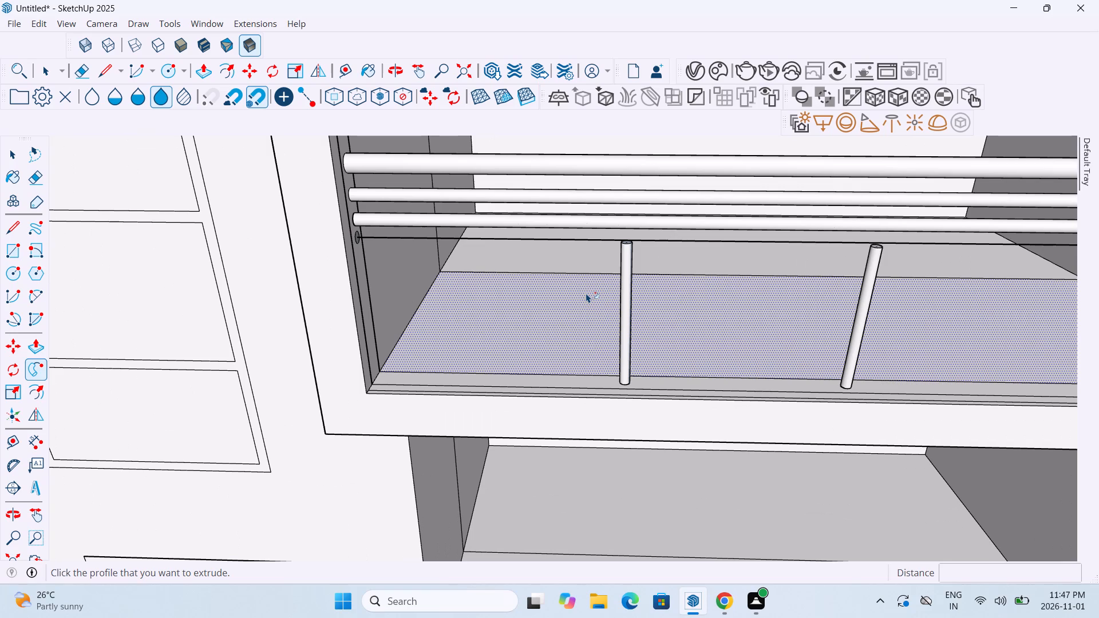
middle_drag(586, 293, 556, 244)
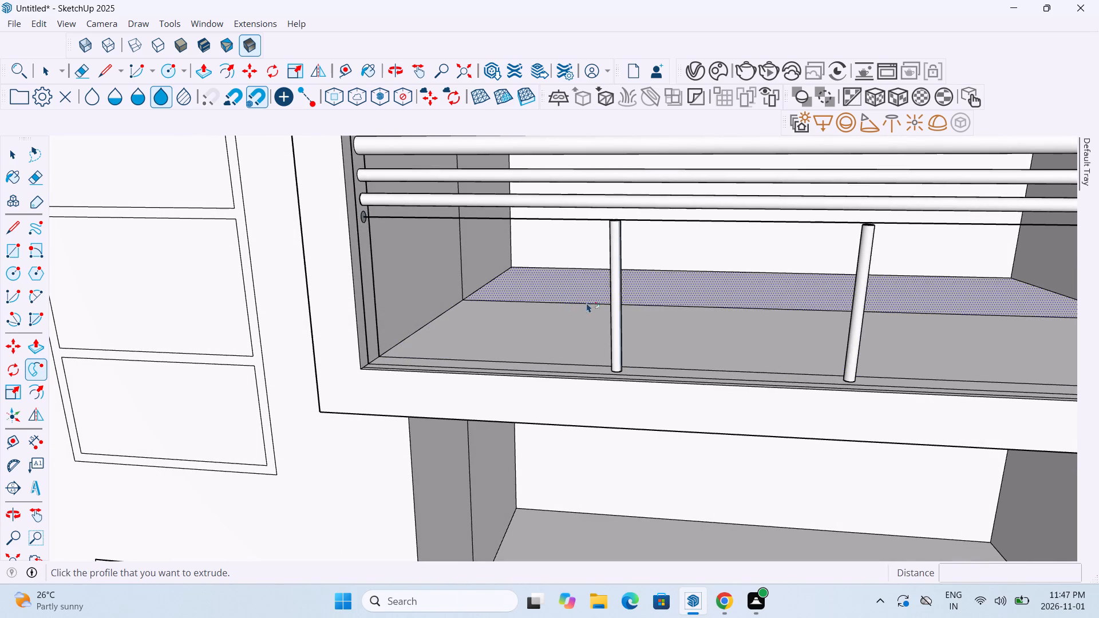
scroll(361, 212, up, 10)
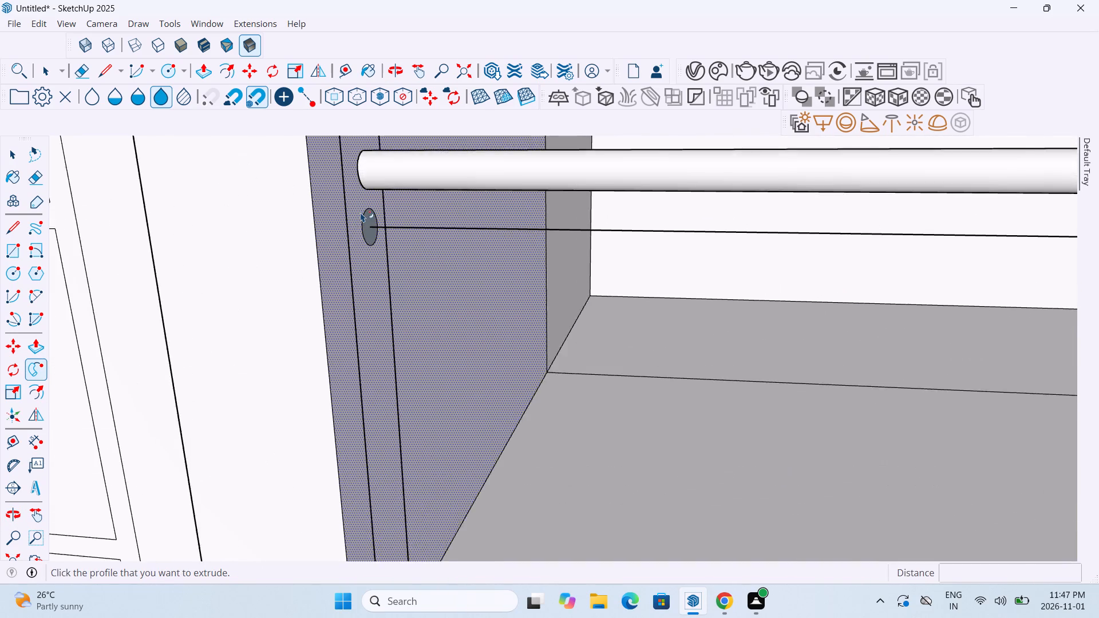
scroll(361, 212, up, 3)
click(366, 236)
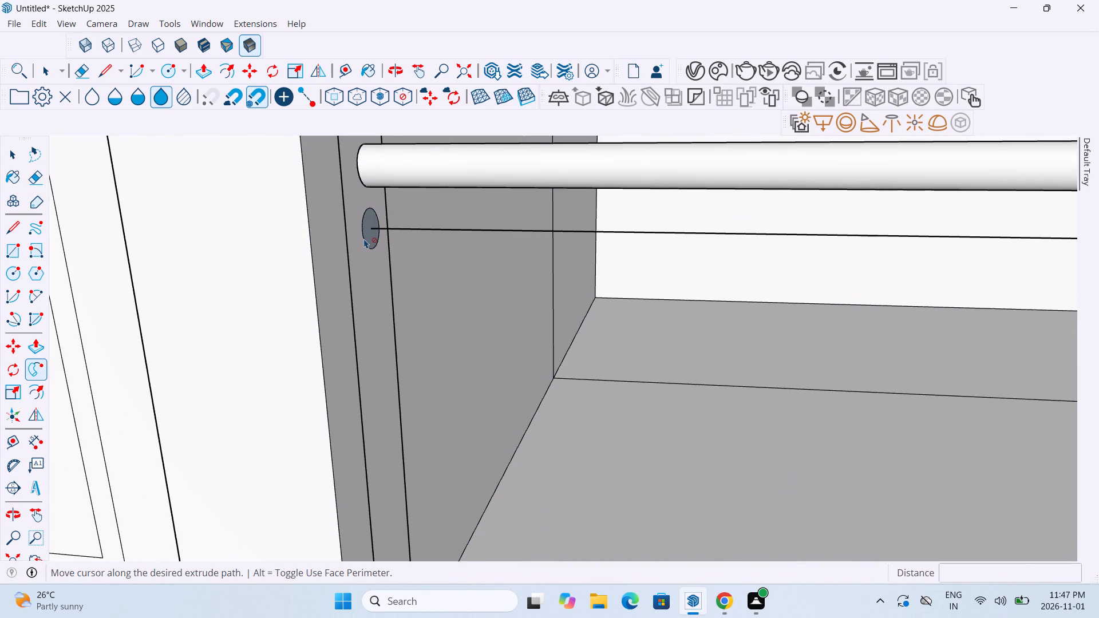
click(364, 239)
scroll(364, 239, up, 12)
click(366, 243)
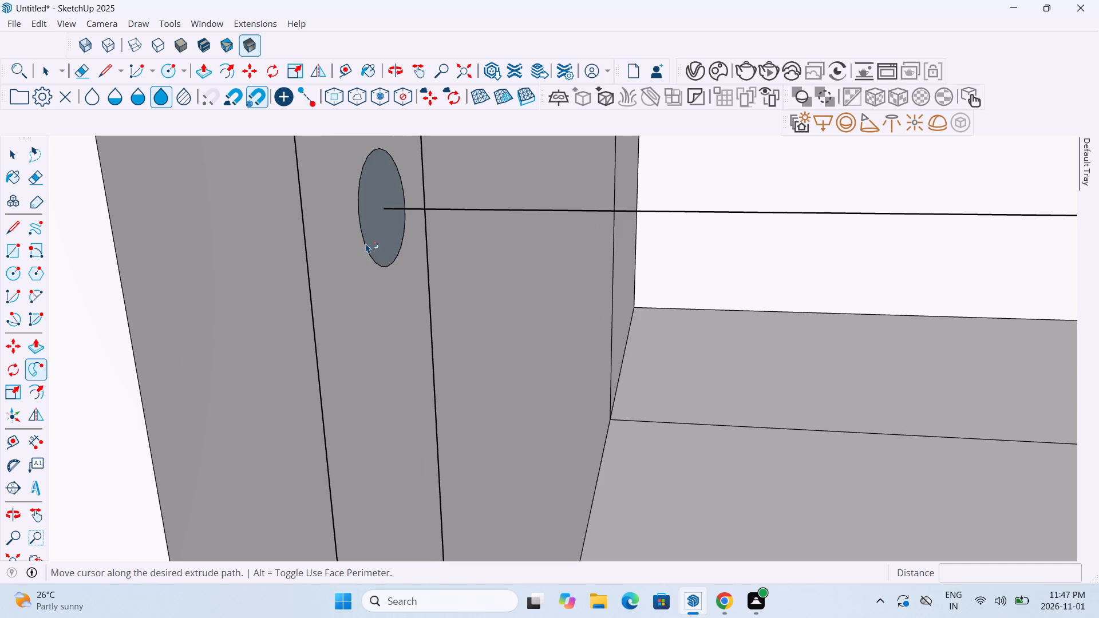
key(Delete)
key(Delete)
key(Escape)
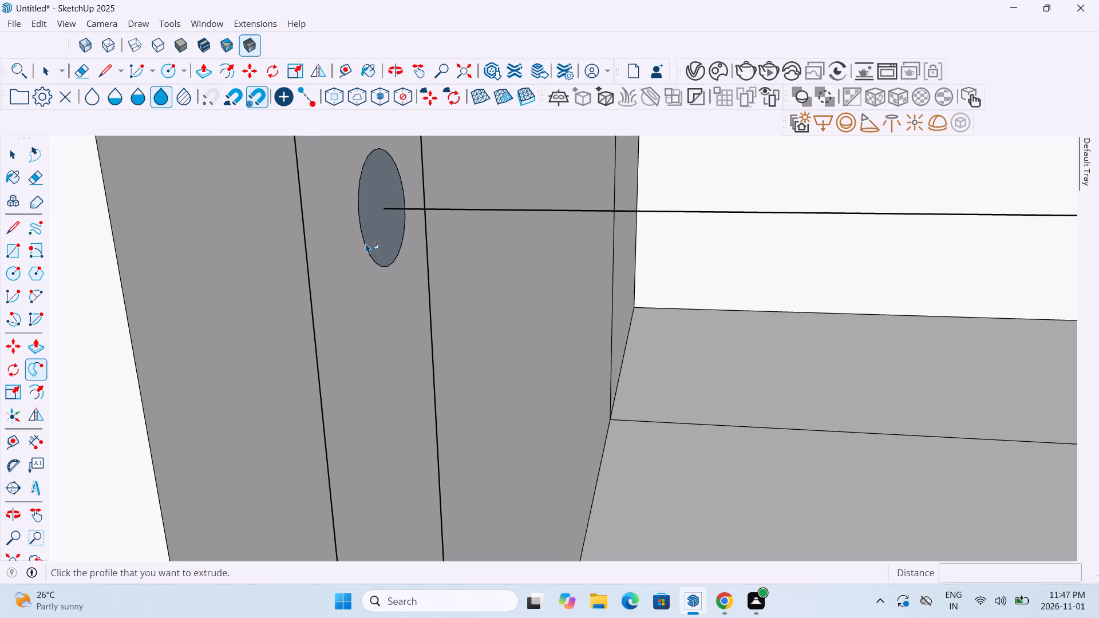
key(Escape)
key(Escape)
Select the leftover circle at the left end of the lowest rail's centre line.
click(55, 73)
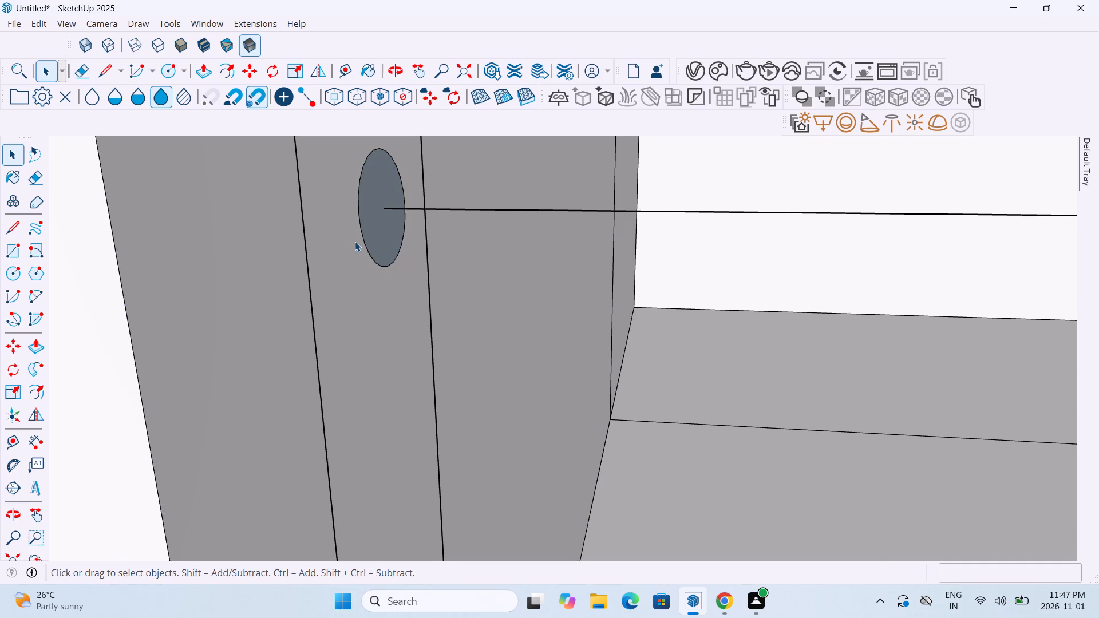
scroll(360, 237, up, 5)
scroll(360, 237, down, 1)
scroll(360, 237, up, 5)
click(365, 230)
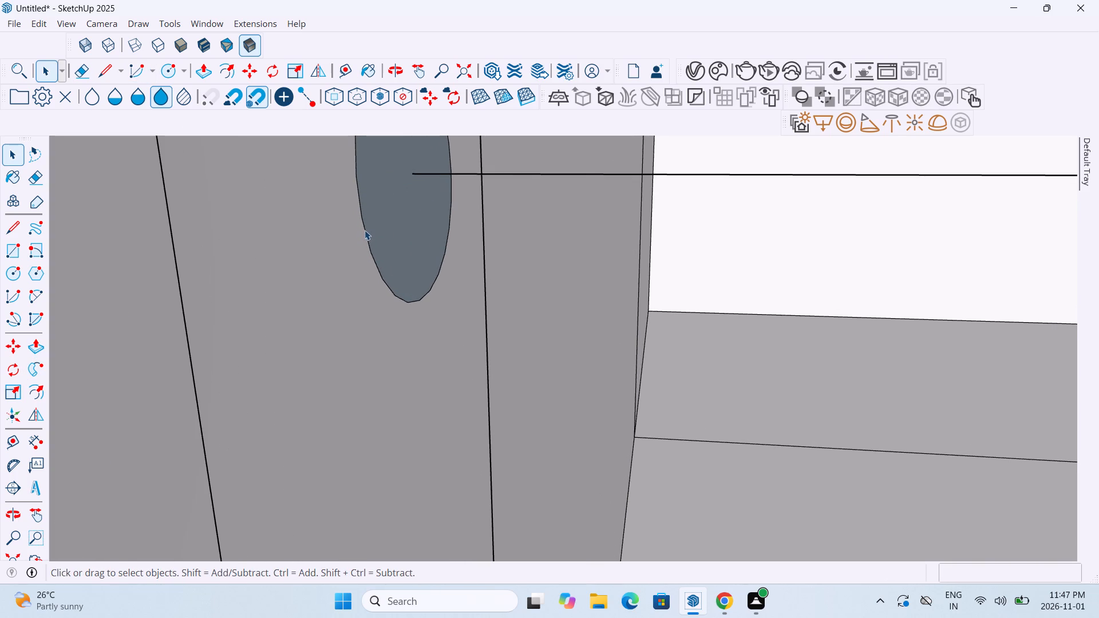
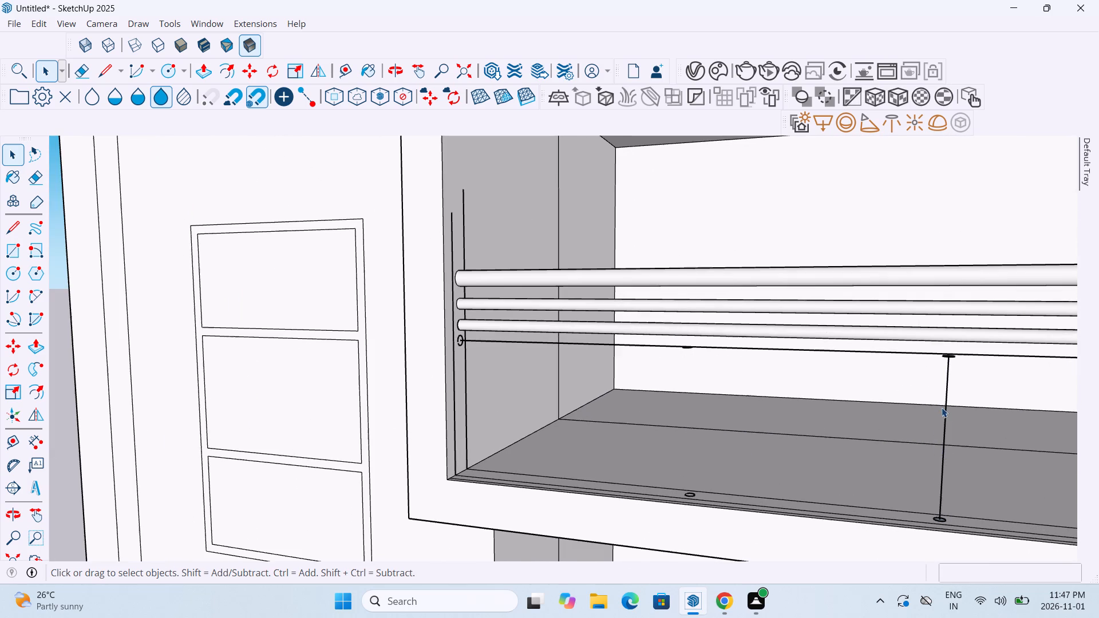
Select the vertical post line running from the circle on the cabinet floor up to the lowest rail's centre line.
click(945, 413)
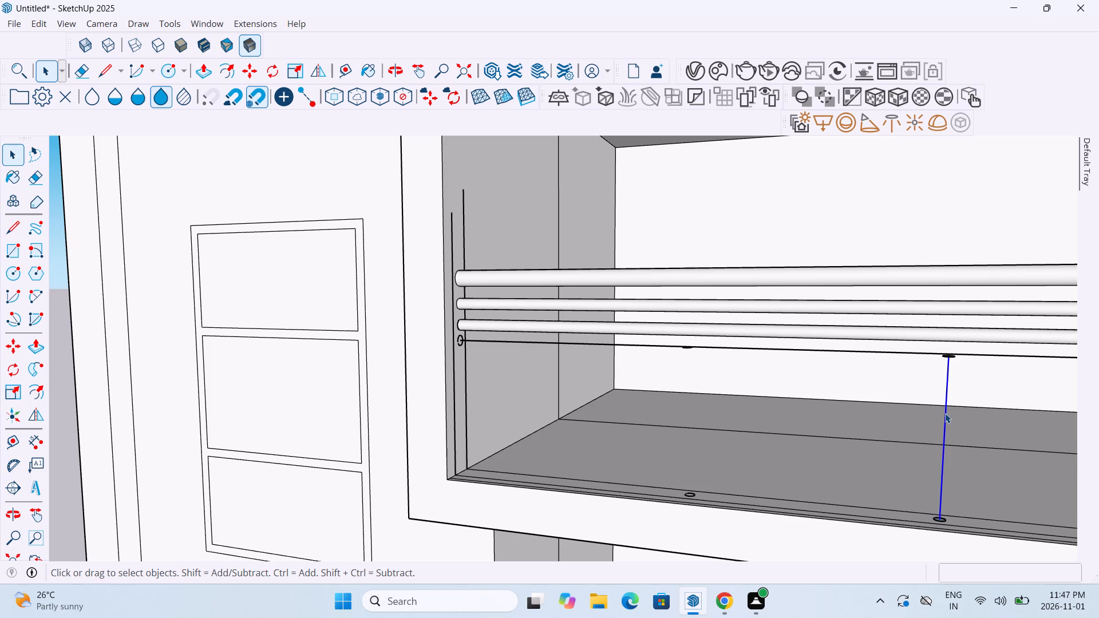
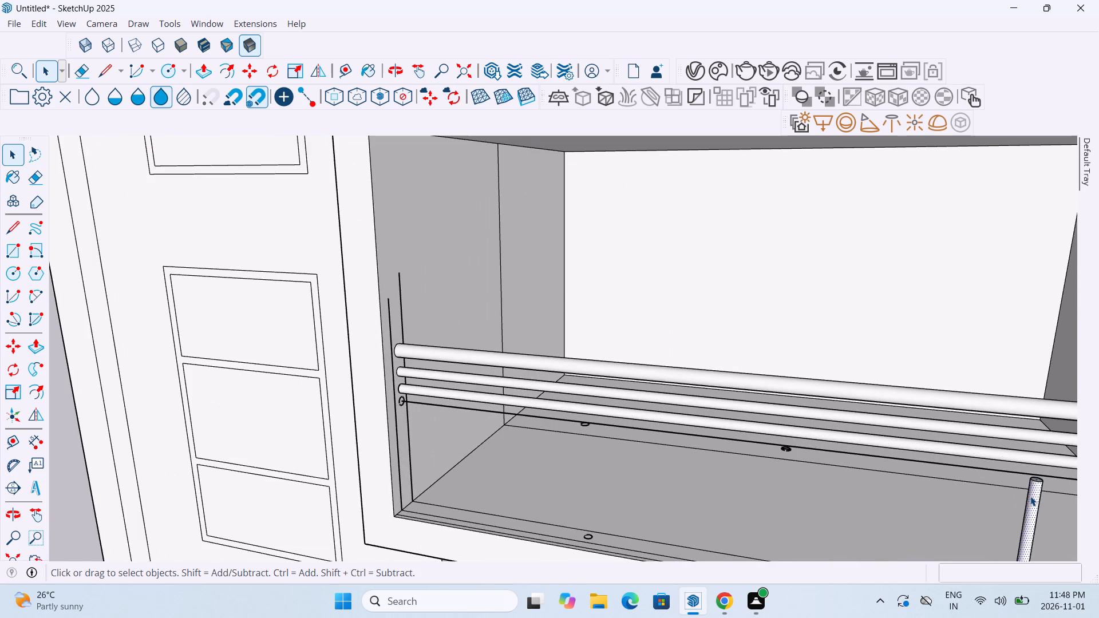
Select the circular profile face at the upper end of the vertical post line, beside the lowest rail's centre line.
scroll(1034, 480, up, 5)
middle_drag(1034, 479, 1032, 515)
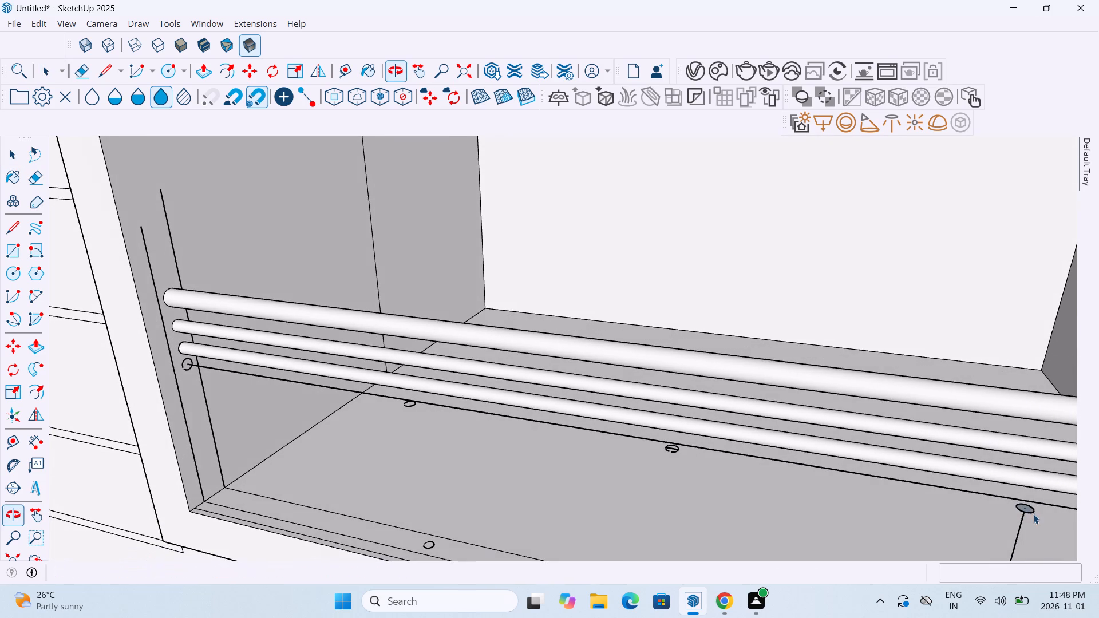
click(1031, 508)
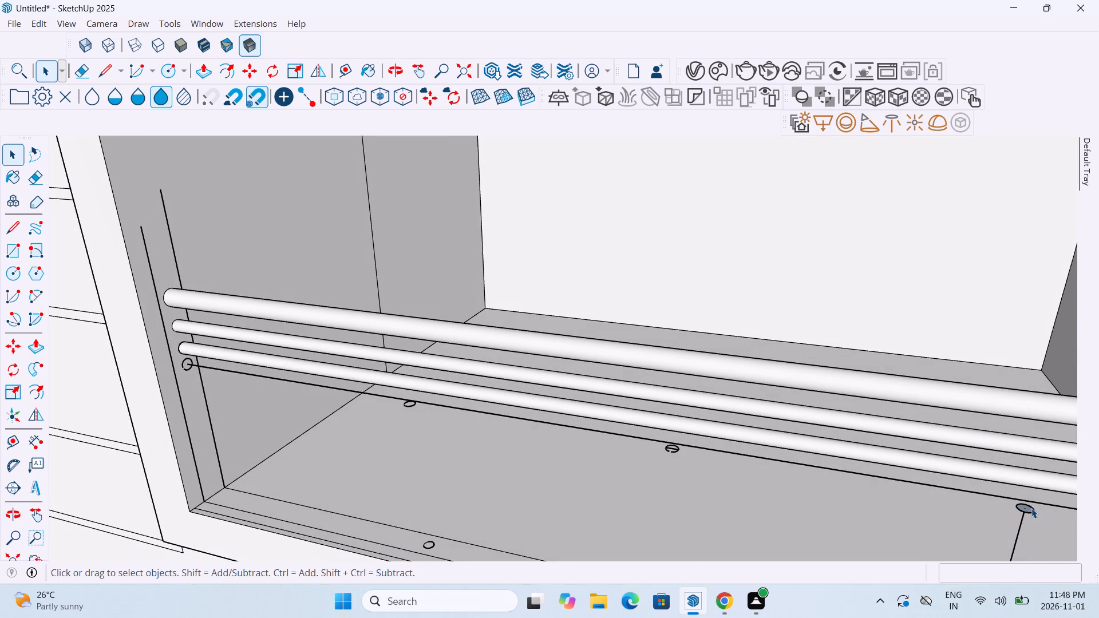
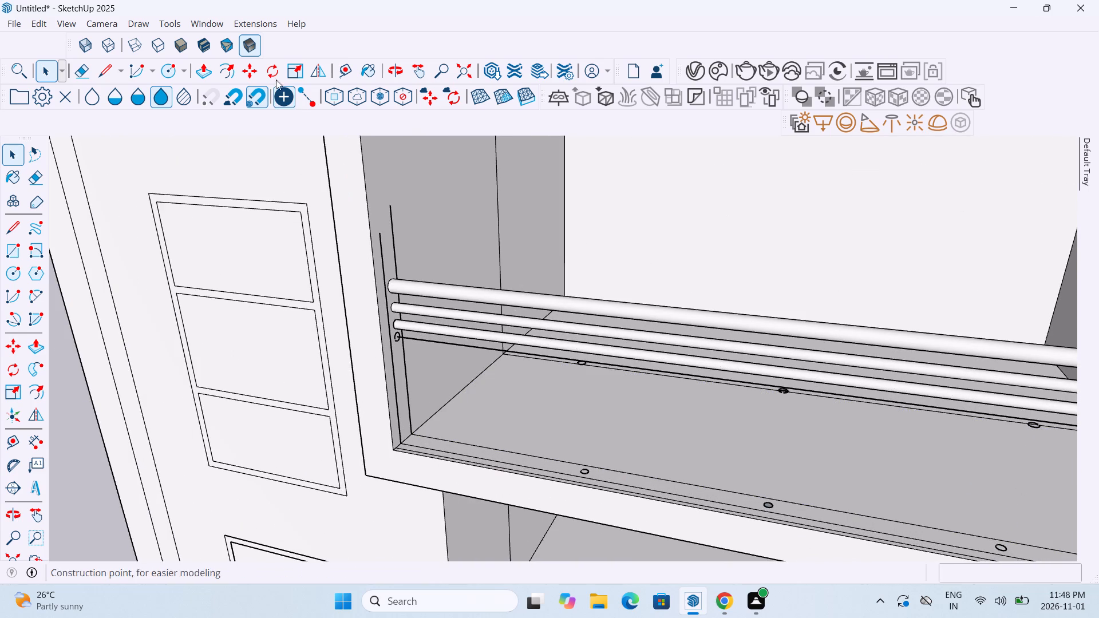
Draw a vertical line about 3' 3 3/4" tall from the centre of the leftmost front floor circle up to the lowest finished rail.
click(99, 68)
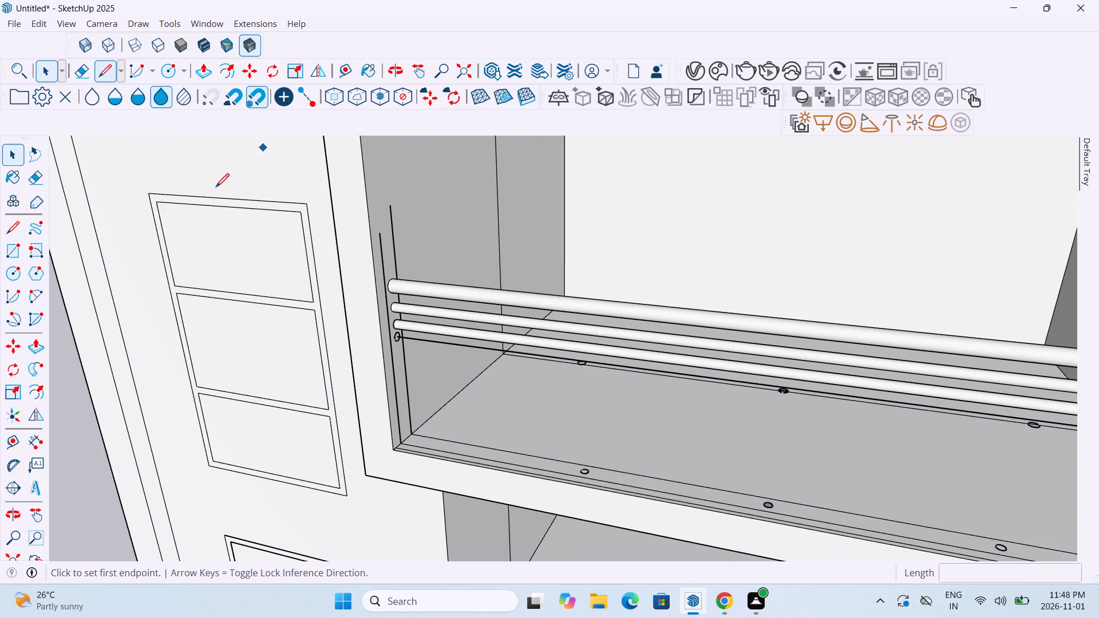
scroll(588, 450, up, 13)
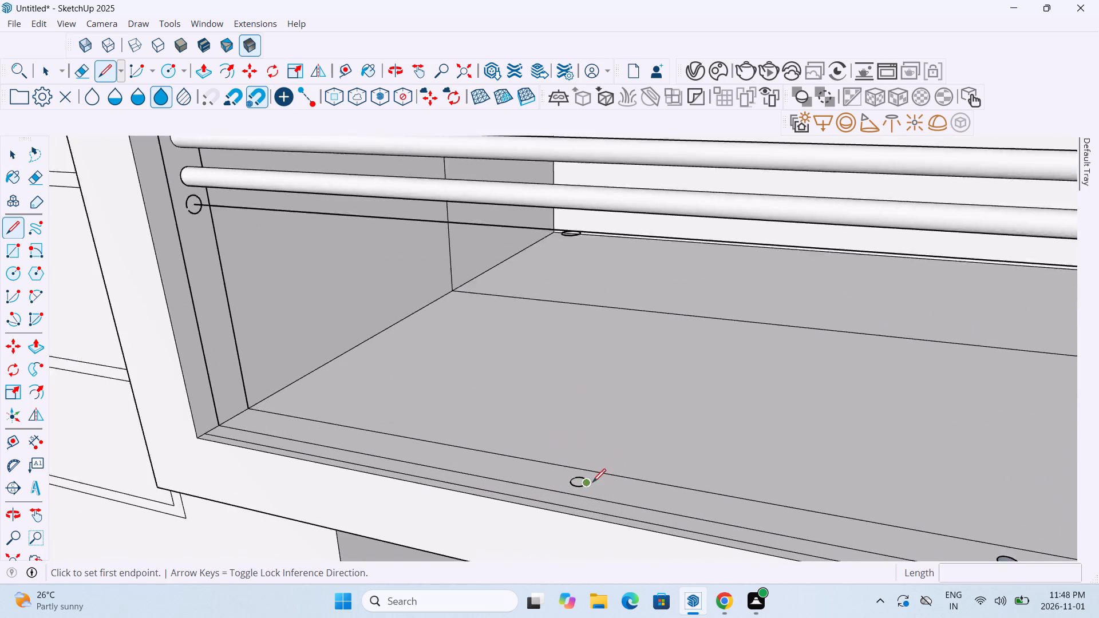
scroll(592, 486, up, 12)
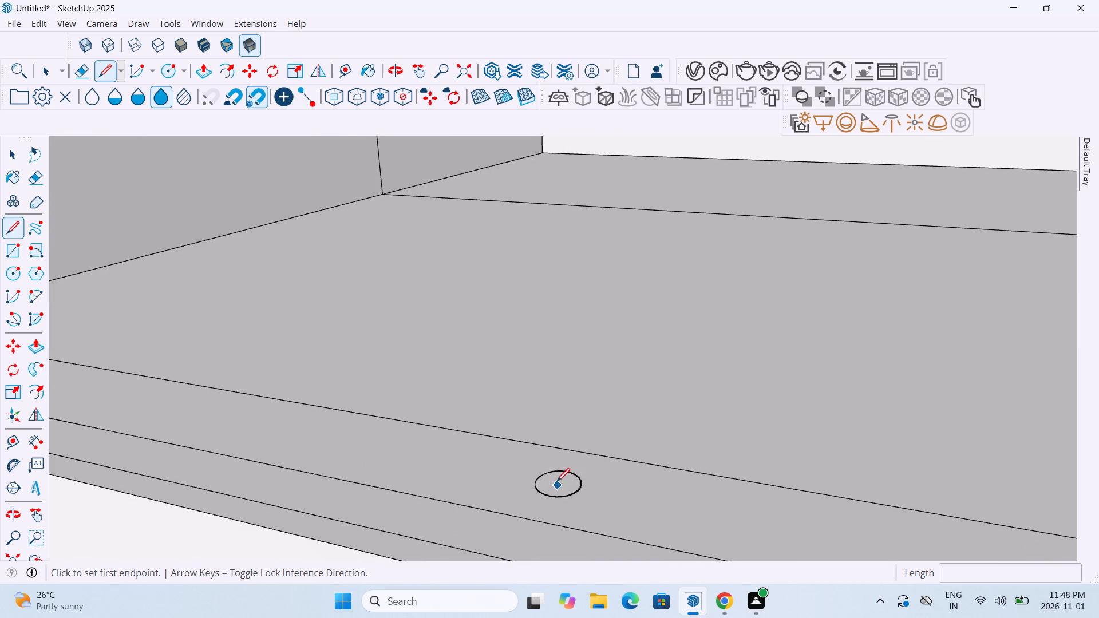
scroll(556, 482, up, 15)
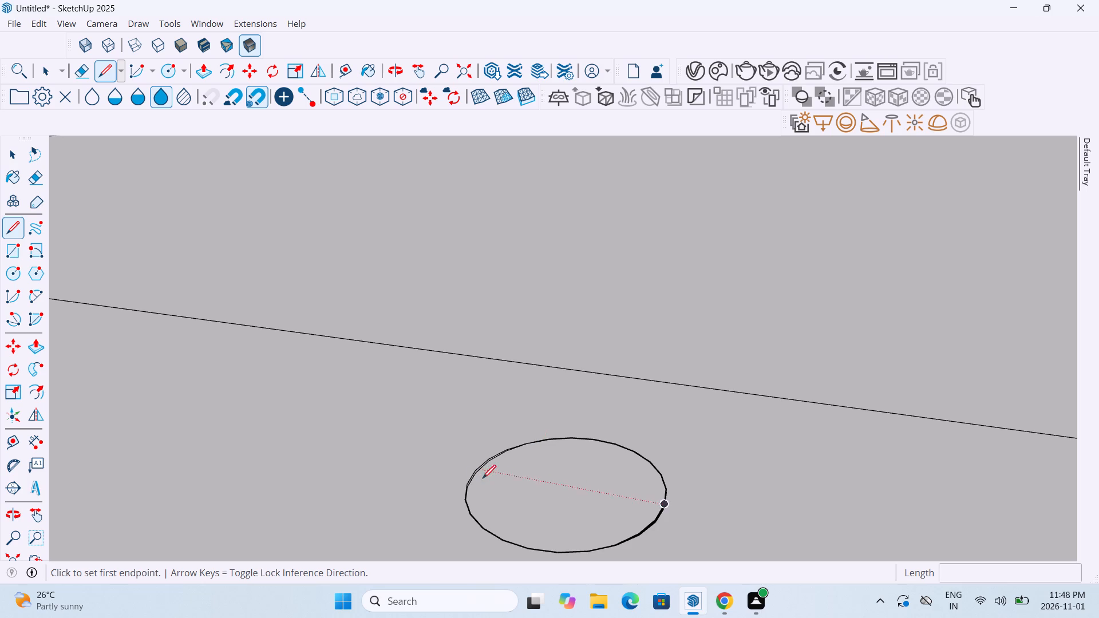
middle_drag(554, 495, 531, 524)
scroll(531, 524, down, 5)
middle_drag(556, 497, 539, 526)
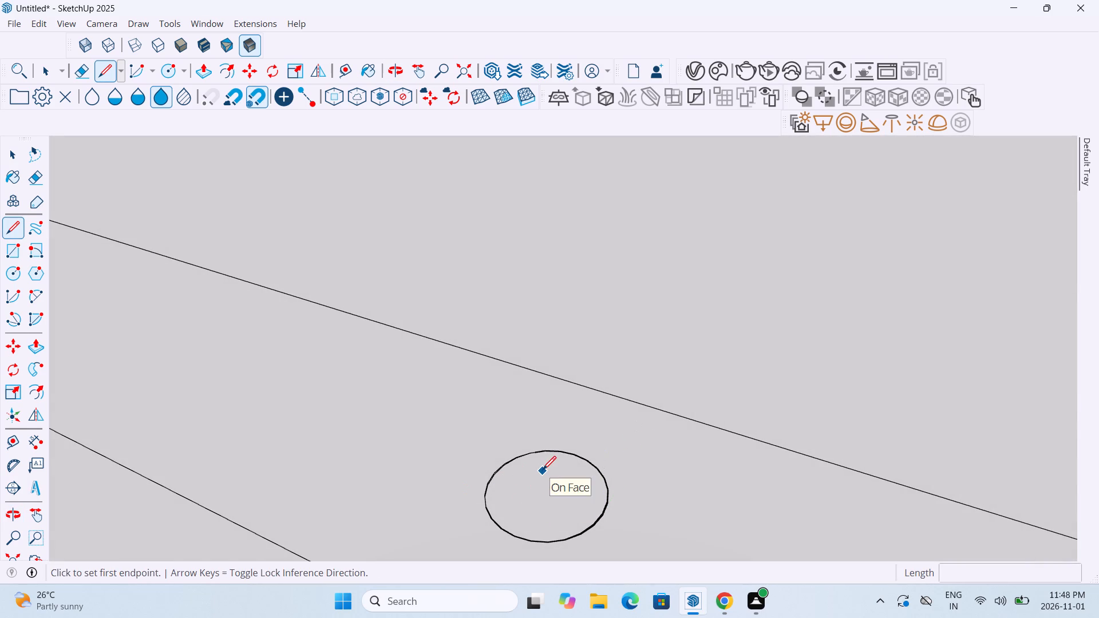
key(Escape)
click(544, 494)
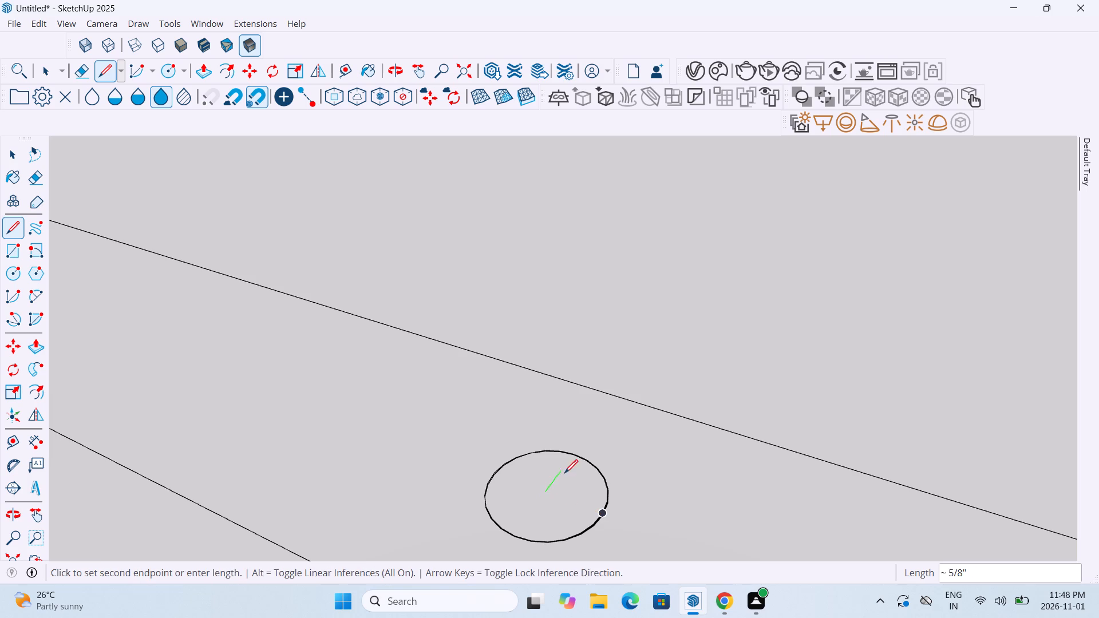
click(546, 494)
scroll(543, 455, down, 9)
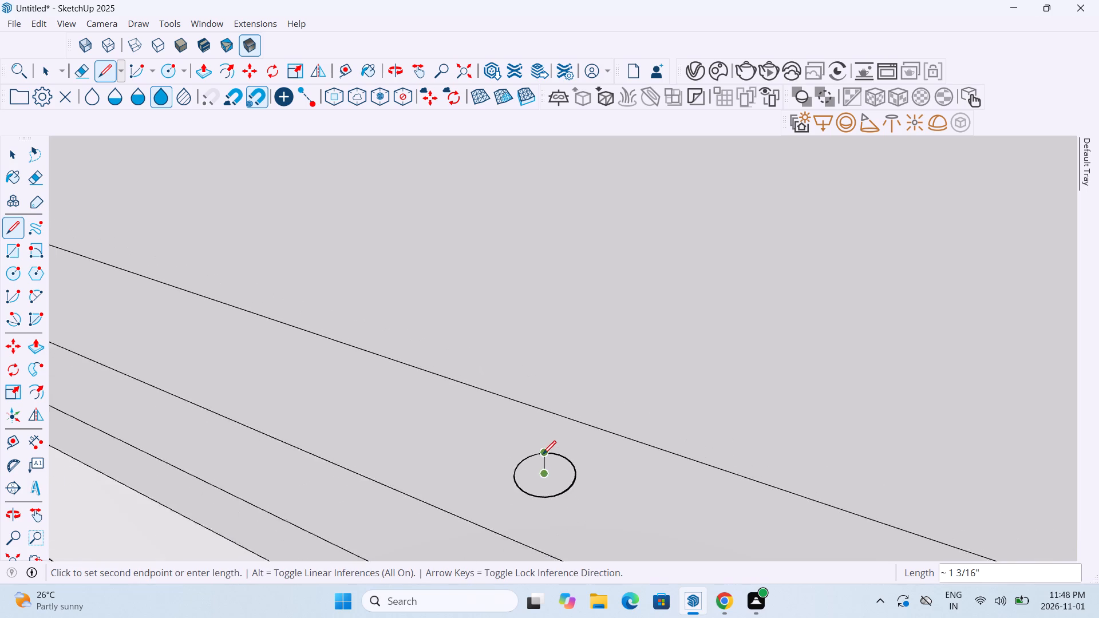
scroll(543, 455, down, 20)
scroll(543, 455, down, 3)
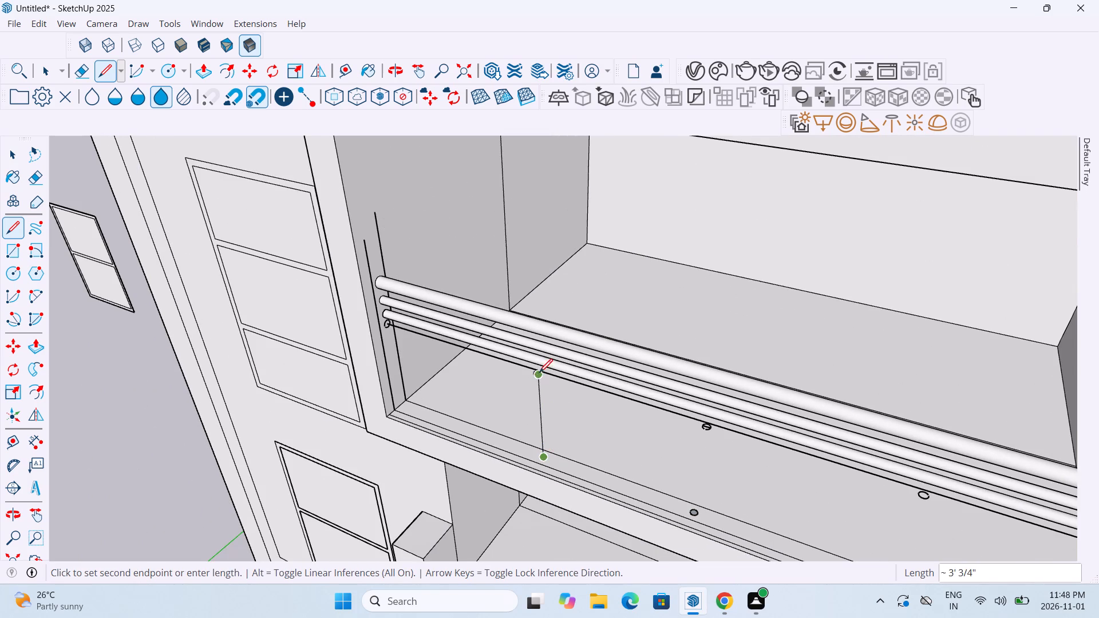
scroll(539, 371, up, 12)
middle_drag(539, 371, 594, 305)
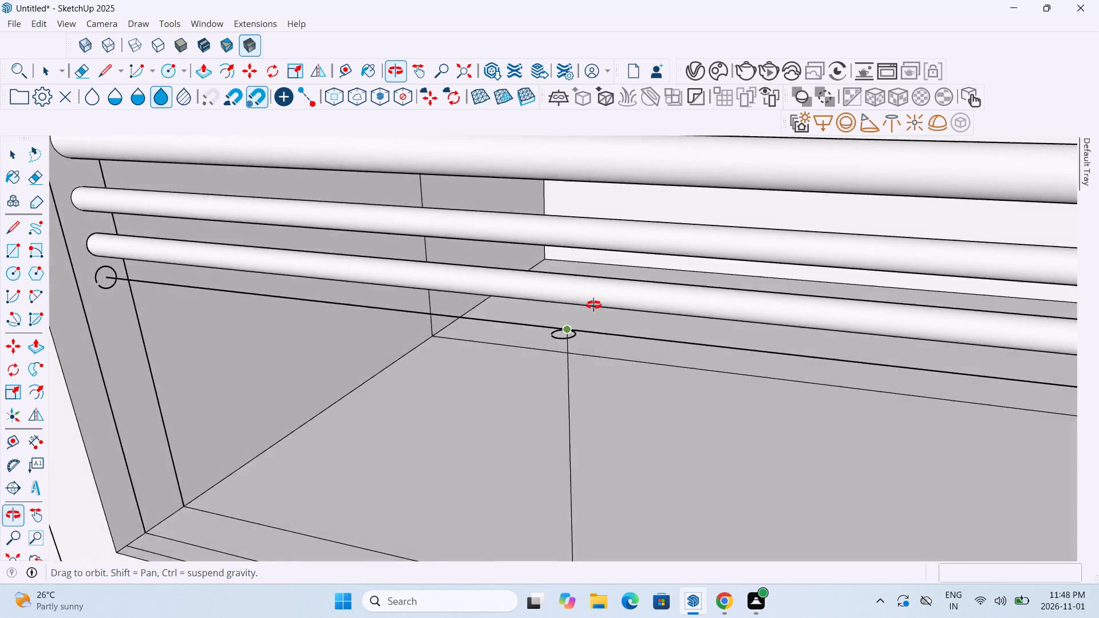
middle_drag(594, 305, 618, 284)
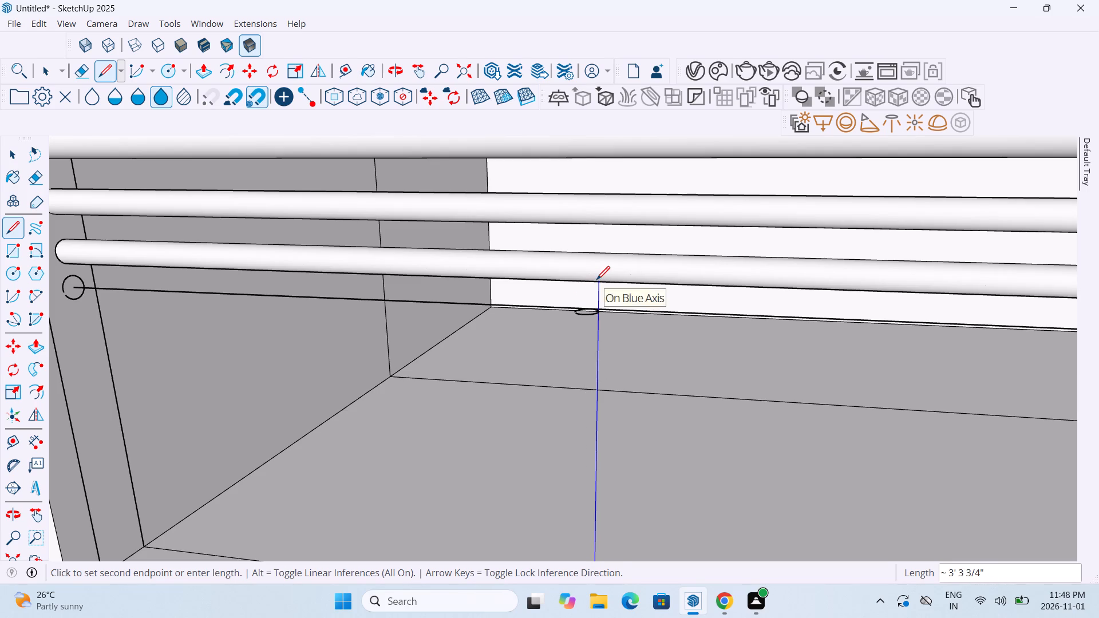
click(596, 281)
scroll(662, 358, down, 11)
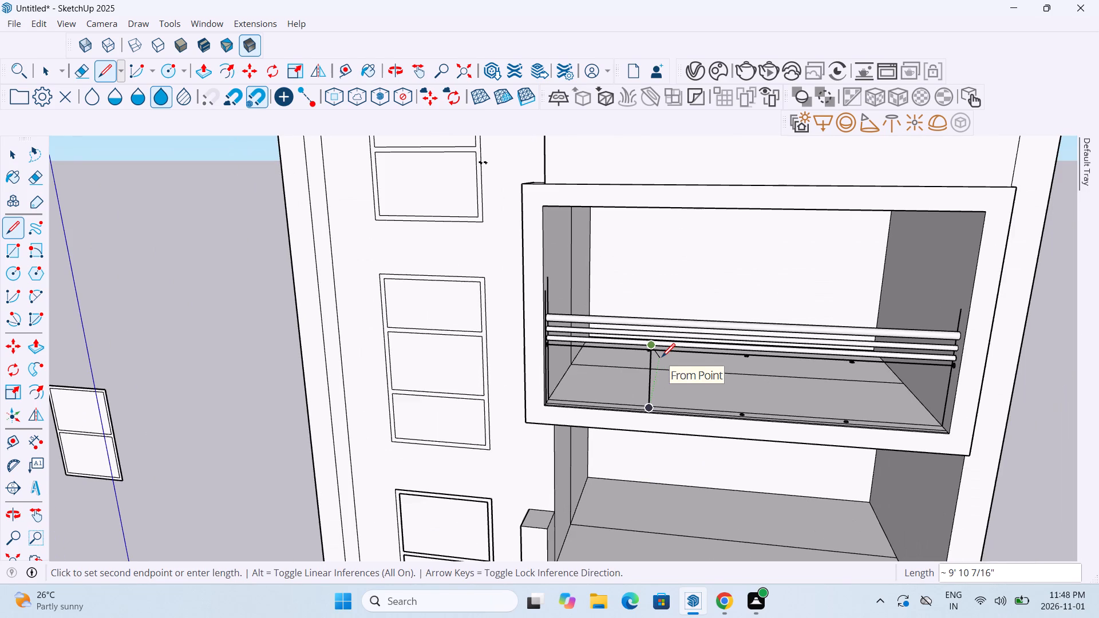
key(Escape)
scroll(648, 414, up, 9)
scroll(654, 406, down, 1)
scroll(654, 406, up, 16)
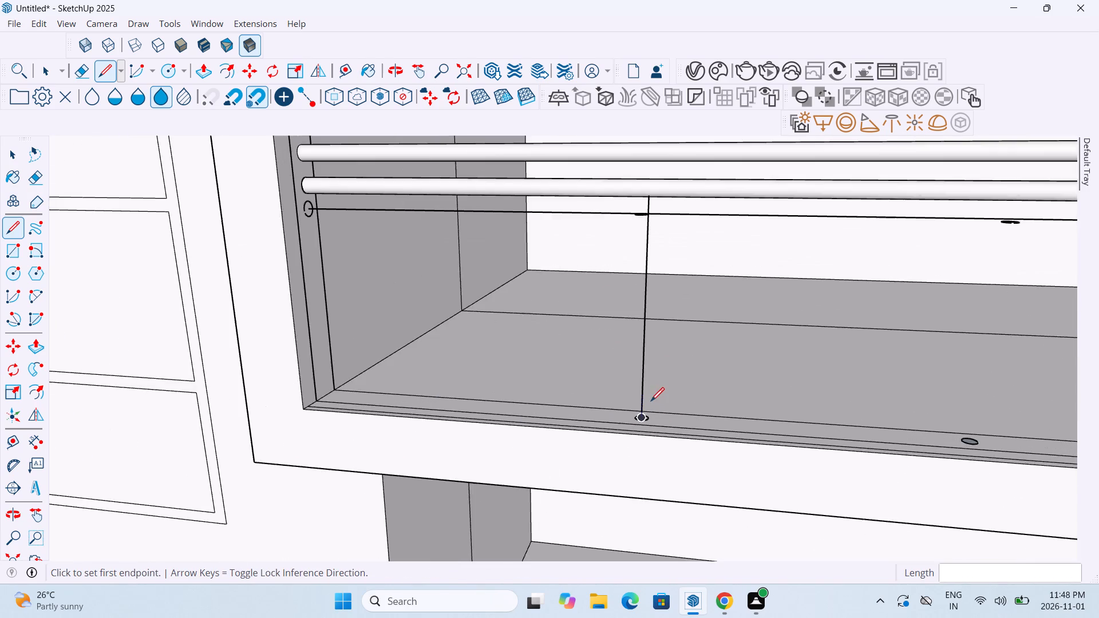
scroll(651, 402, up, 1)
key(Escape)
key(Escape)
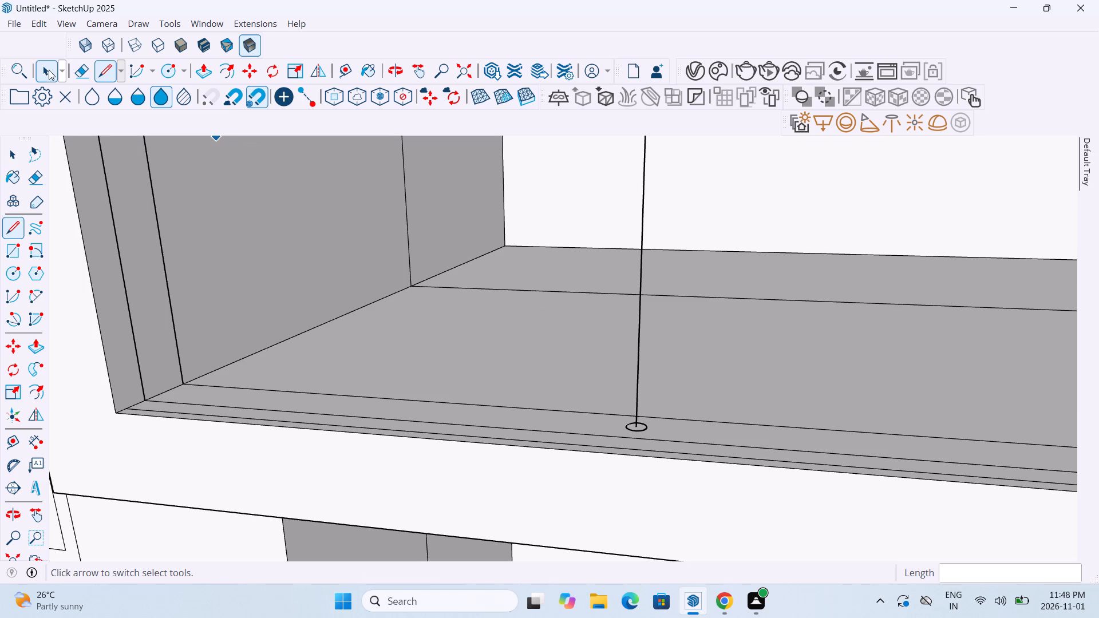
Copy the vertical post line about 4' 6 7/8" along the shelf to the centre of the second front floor circle.
click(48, 71)
scroll(650, 422, up, 5)
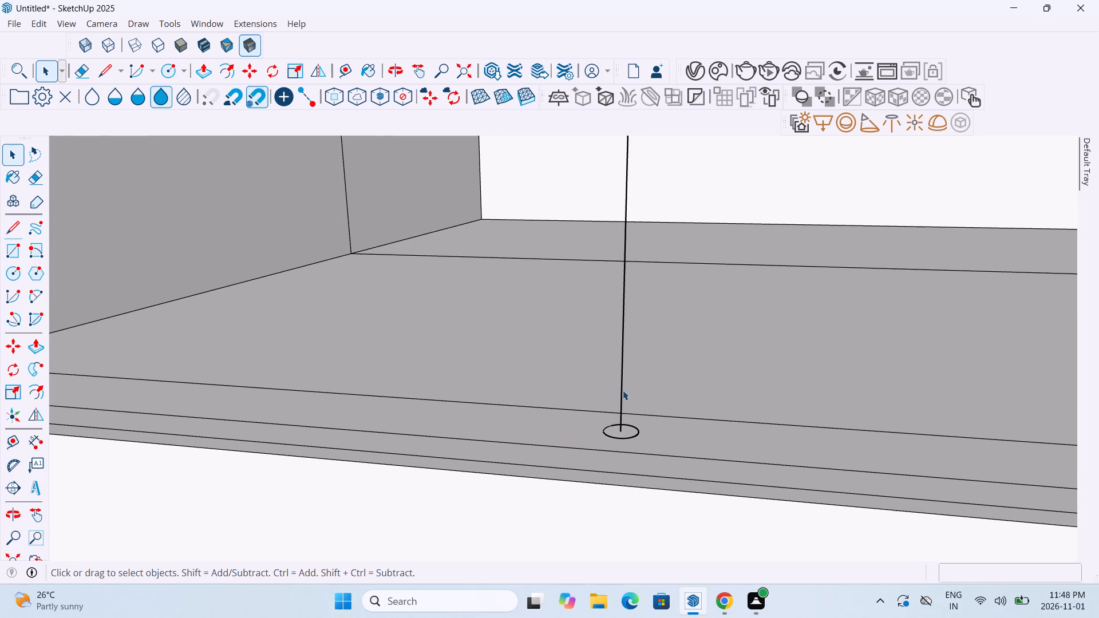
click(623, 365)
key(m)
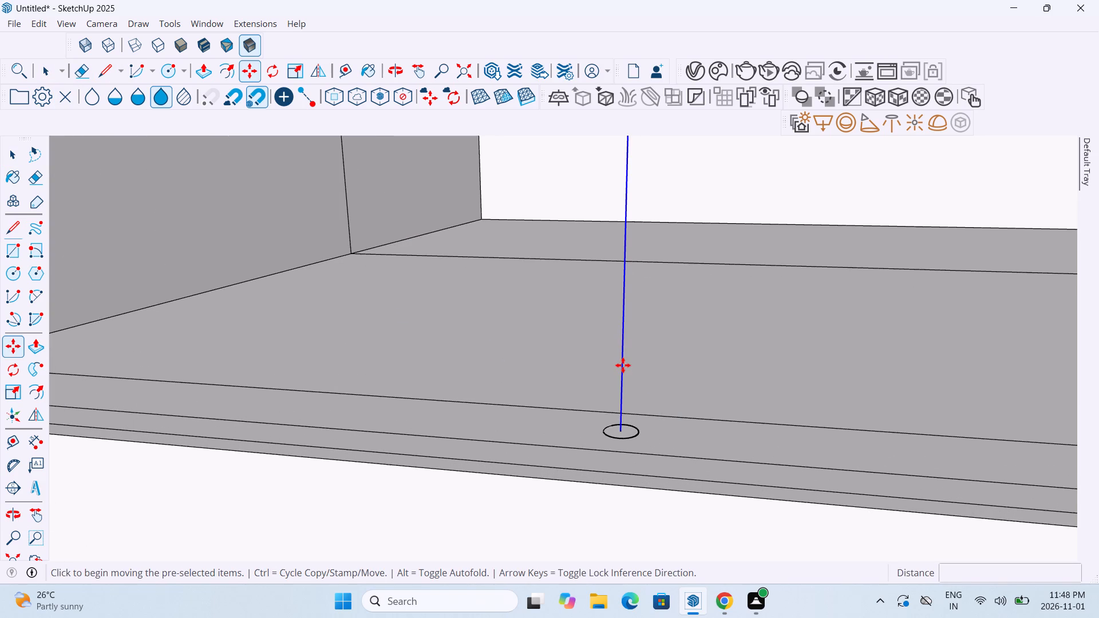
click(624, 430)
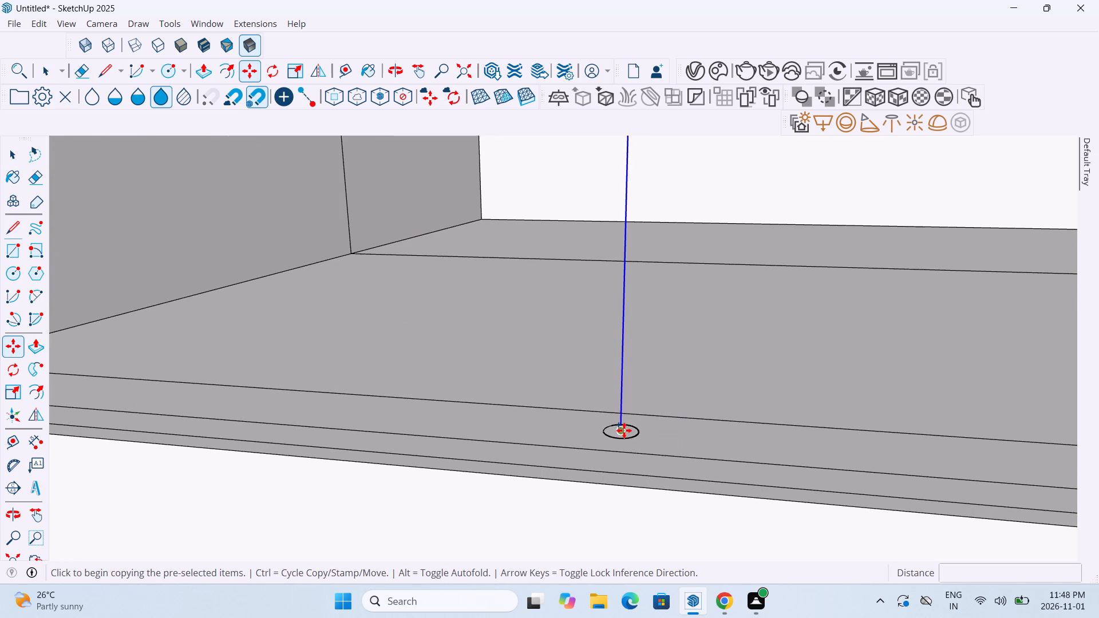
scroll(652, 430, down, 18)
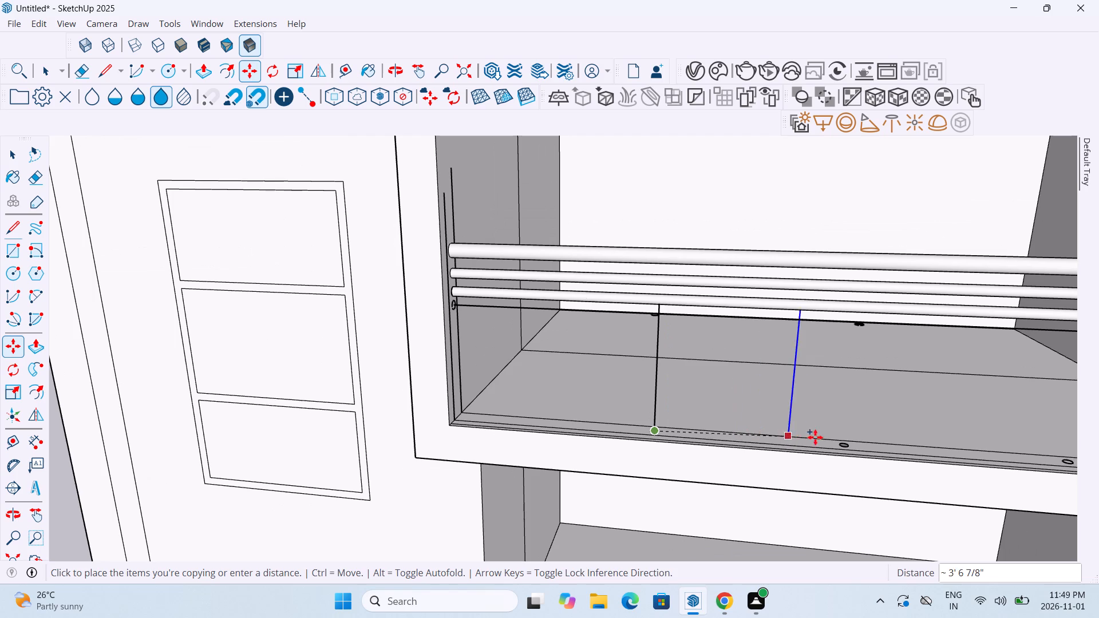
scroll(845, 446, up, 19)
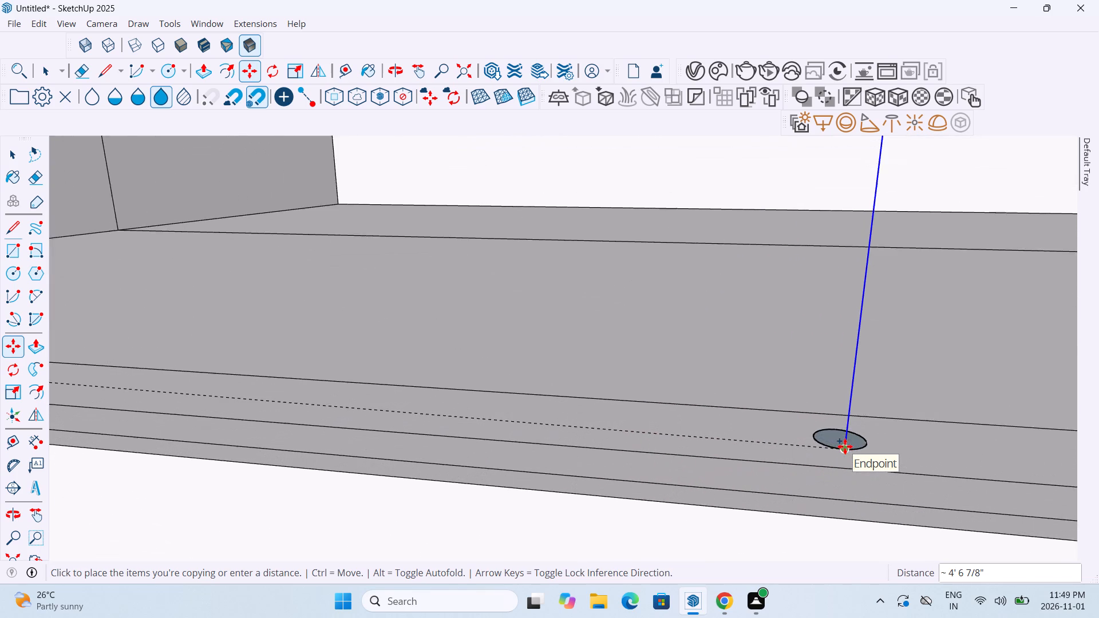
scroll(845, 446, up, 11)
scroll(845, 434, up, 11)
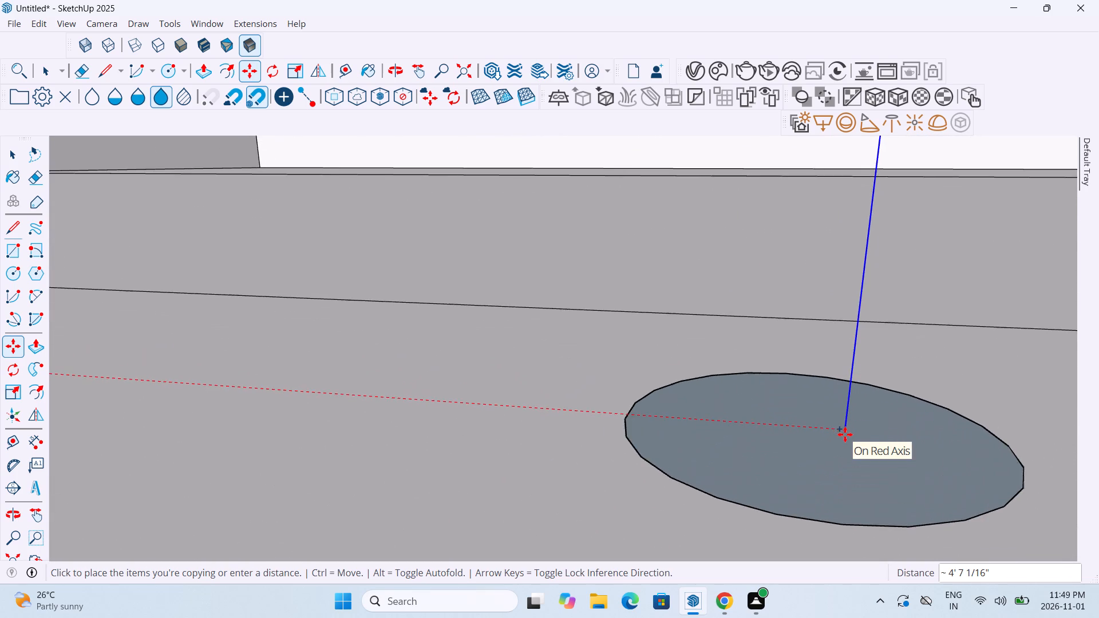
middle_drag(845, 434, 847, 476)
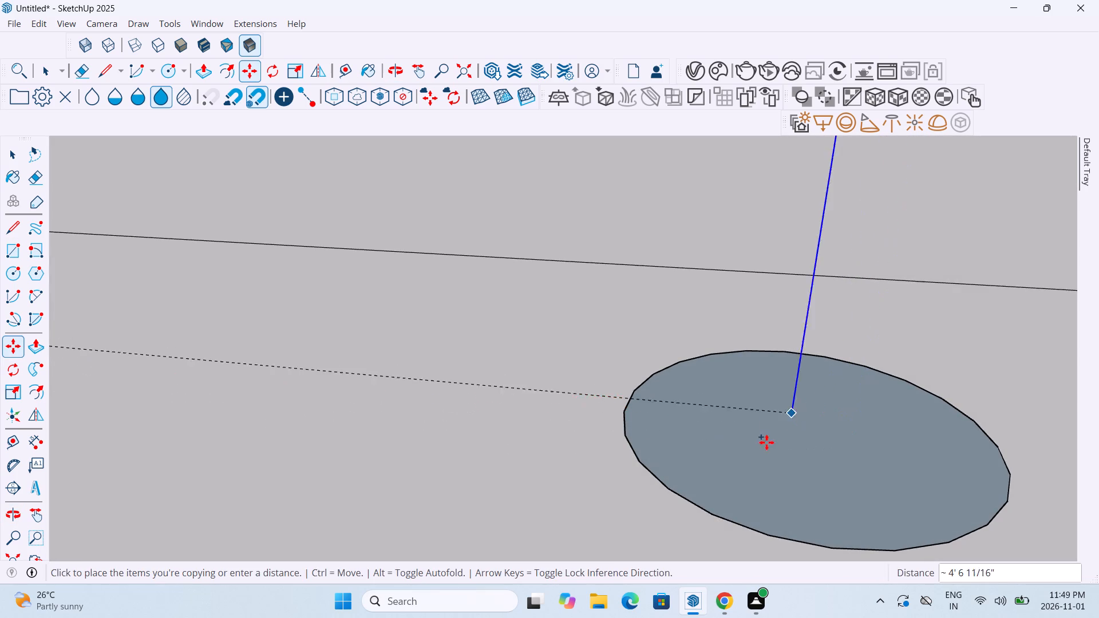
scroll(802, 438, down, 9)
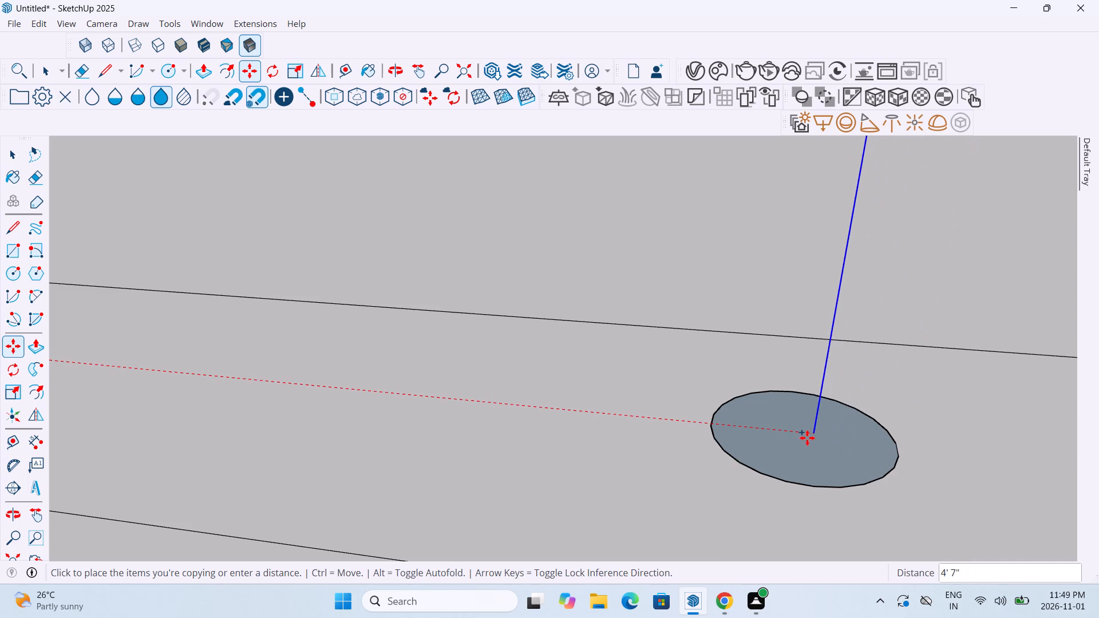
scroll(803, 434, up, 7)
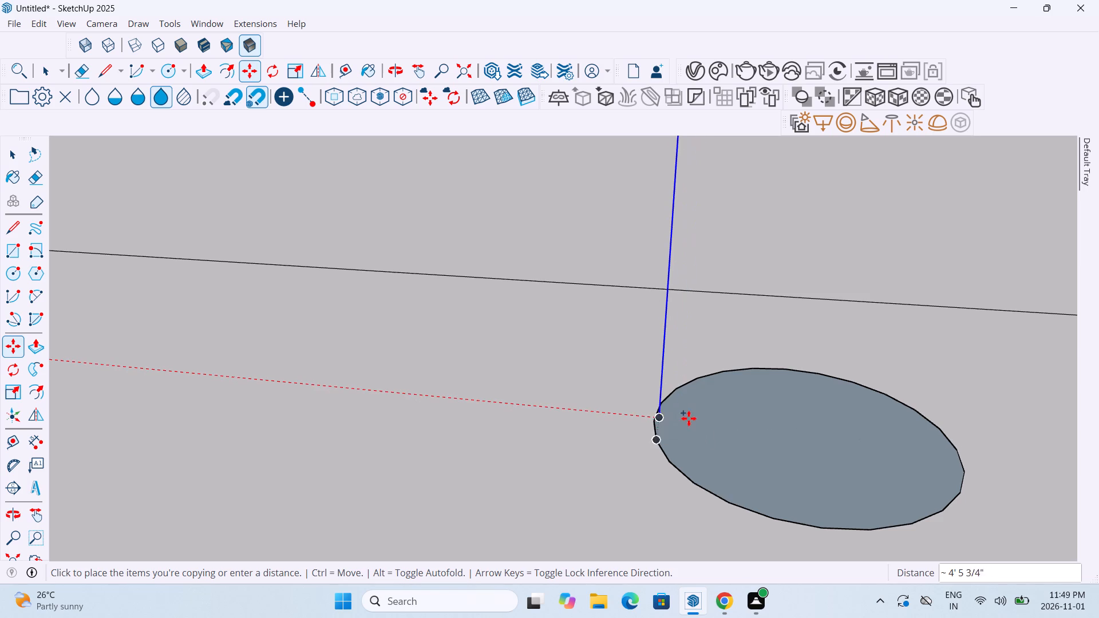
click(803, 434)
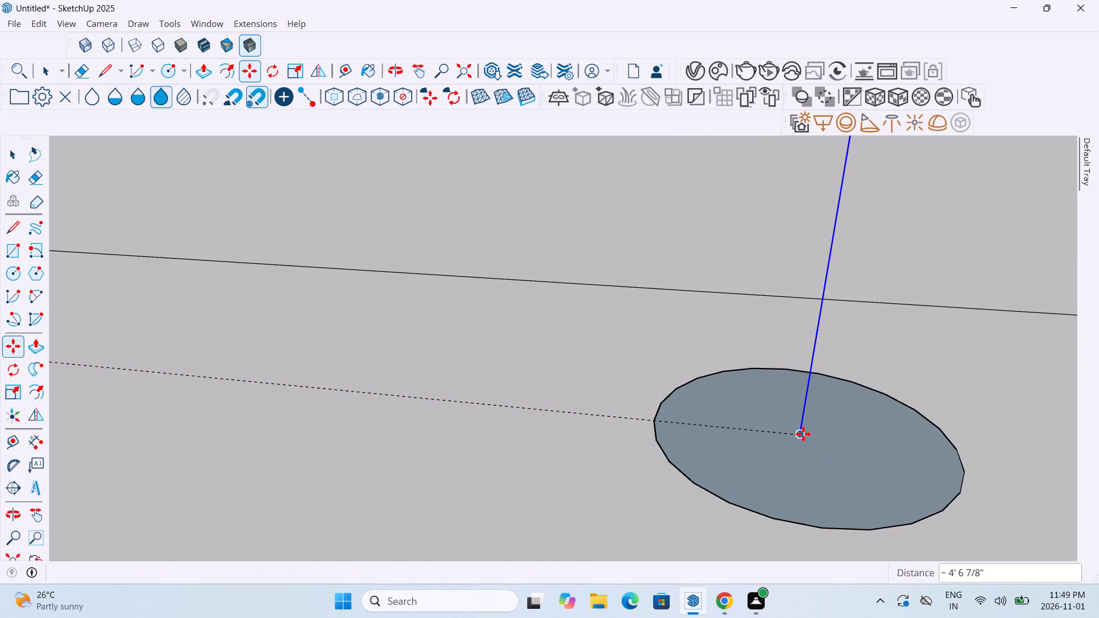
Copy the vertical post line again from the second front floor circle to the centre of the third one.
scroll(803, 434, down, 3)
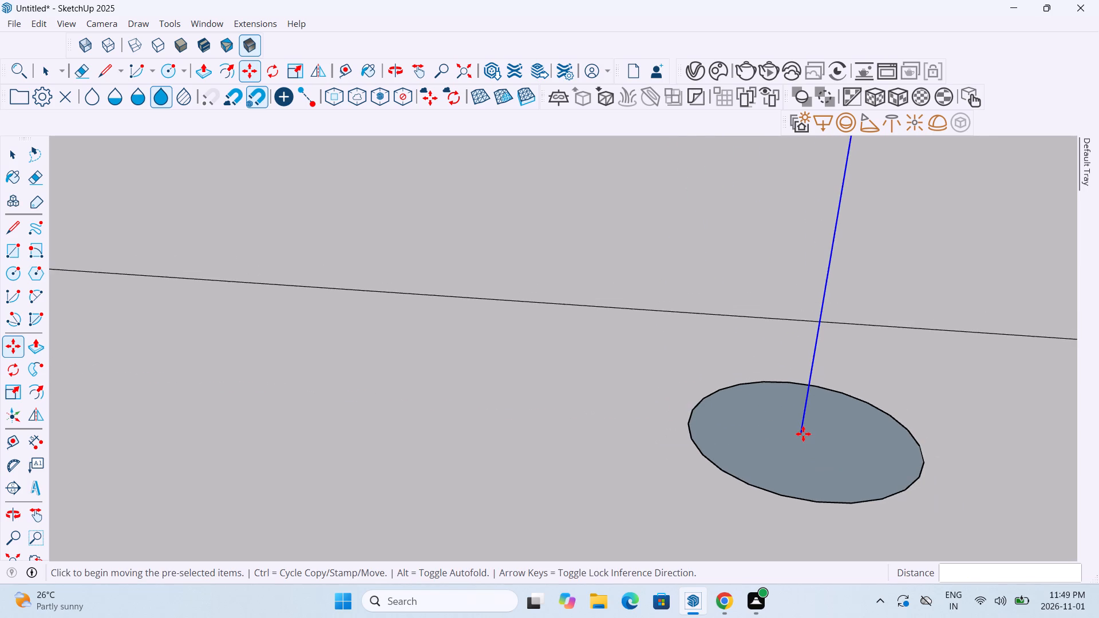
click(803, 434)
scroll(841, 432, down, 11)
scroll(841, 433, up, 1)
scroll(841, 433, down, 7)
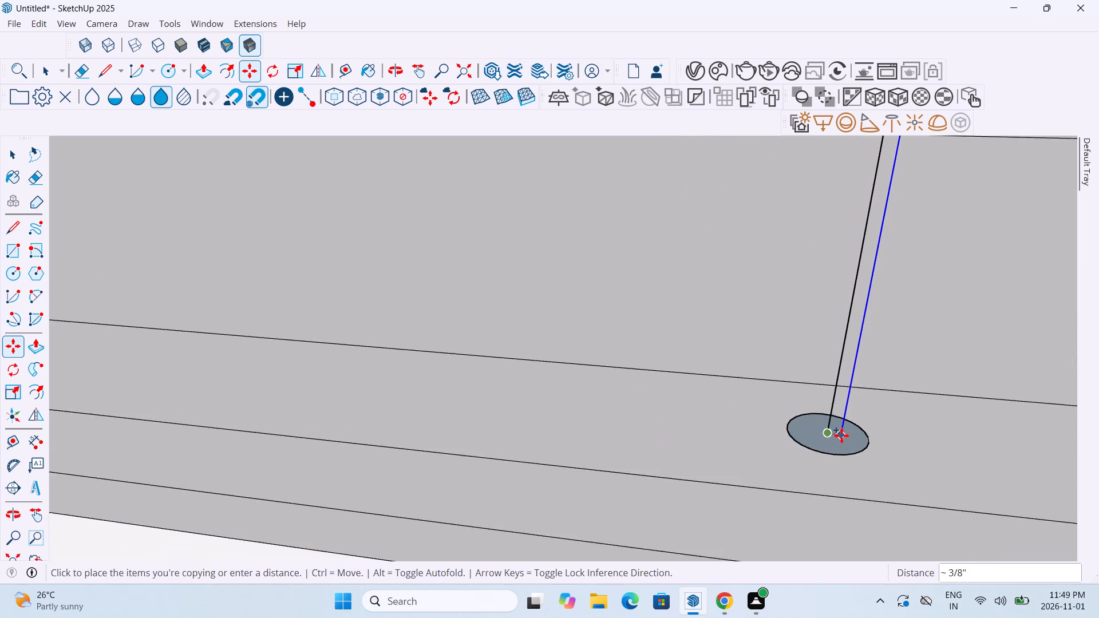
scroll(841, 435, down, 16)
scroll(843, 437, up, 1)
scroll(843, 437, down, 17)
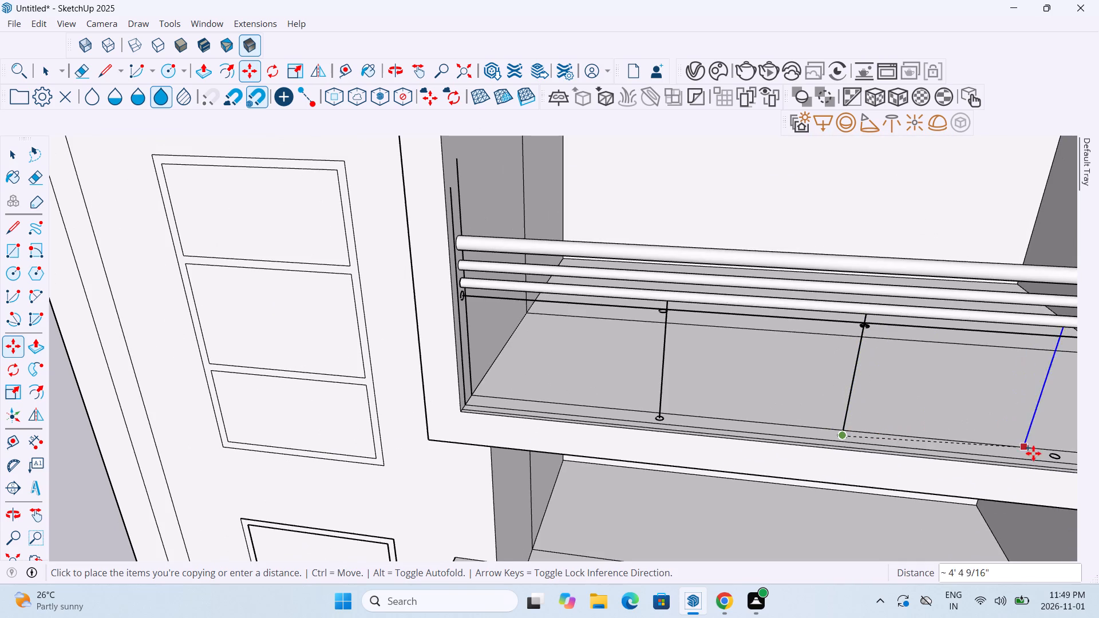
scroll(1043, 457, up, 7)
middle_click(979, 475)
scroll(979, 475, down, 8)
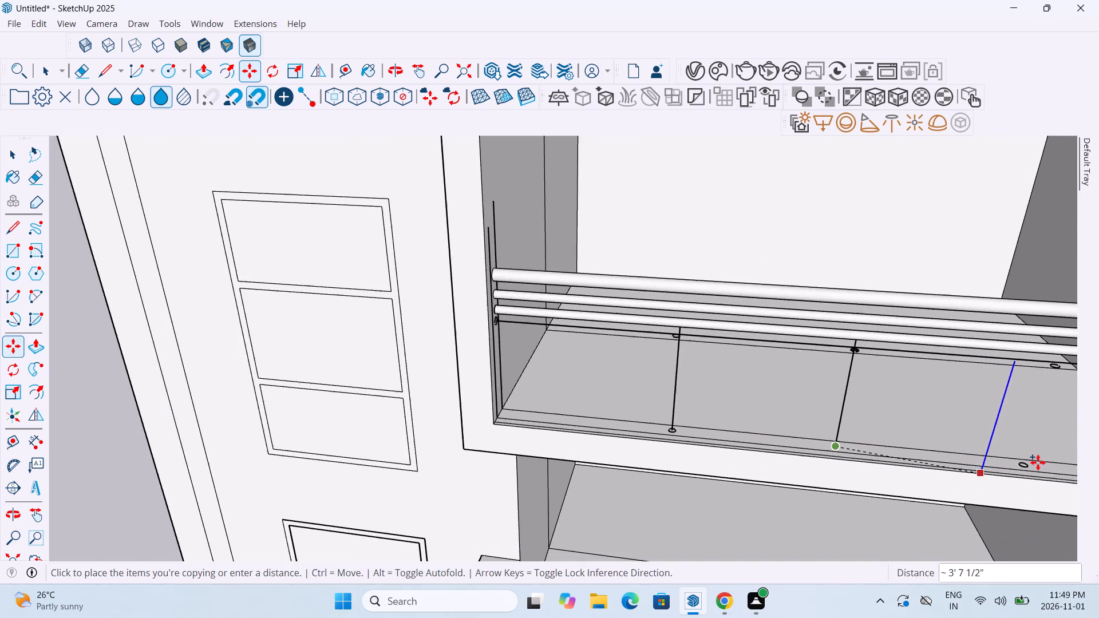
scroll(1042, 462, up, 20)
scroll(1042, 462, up, 3)
scroll(977, 470, up, 11)
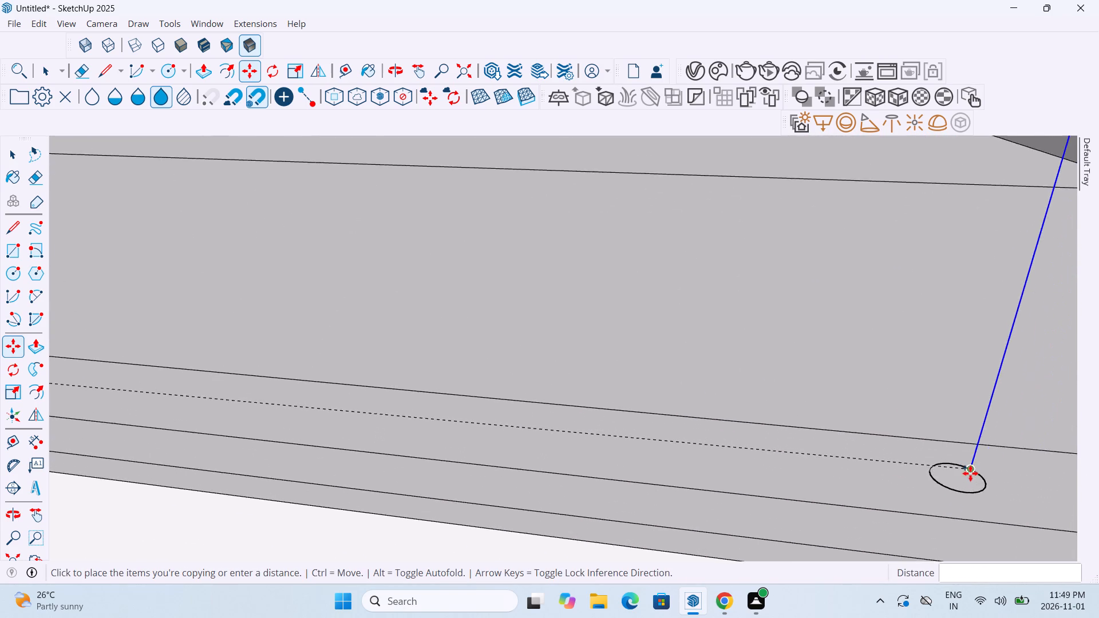
scroll(970, 473, up, 4)
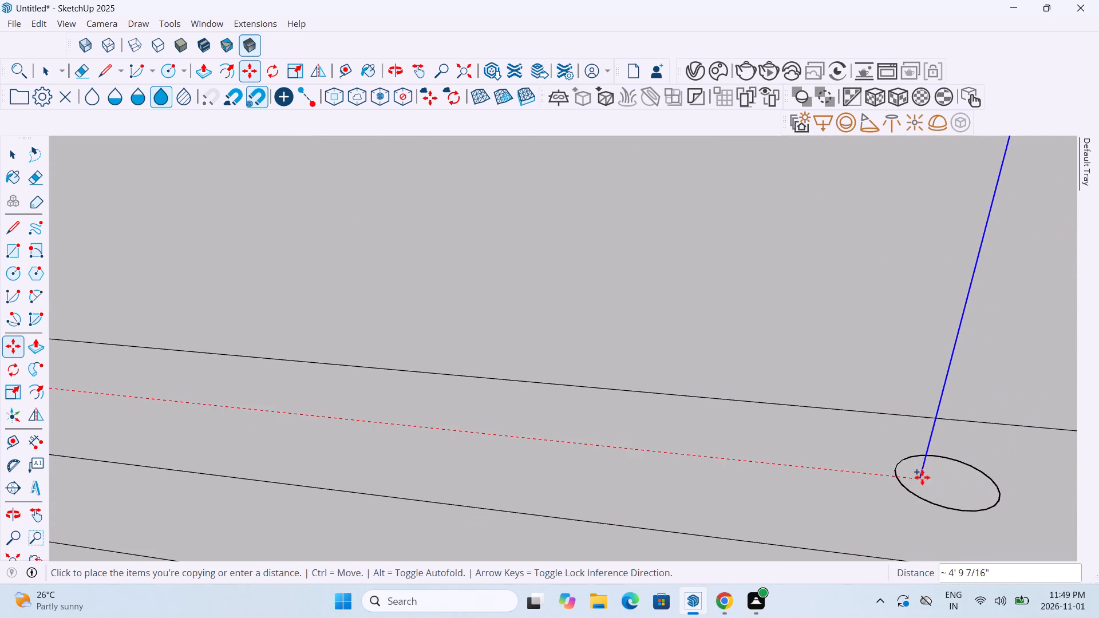
click(949, 481)
Extrude the leftmost front floor circle into a vertical post with Follow Me, using the preselected third post line as the path.
scroll(949, 481, down, 20)
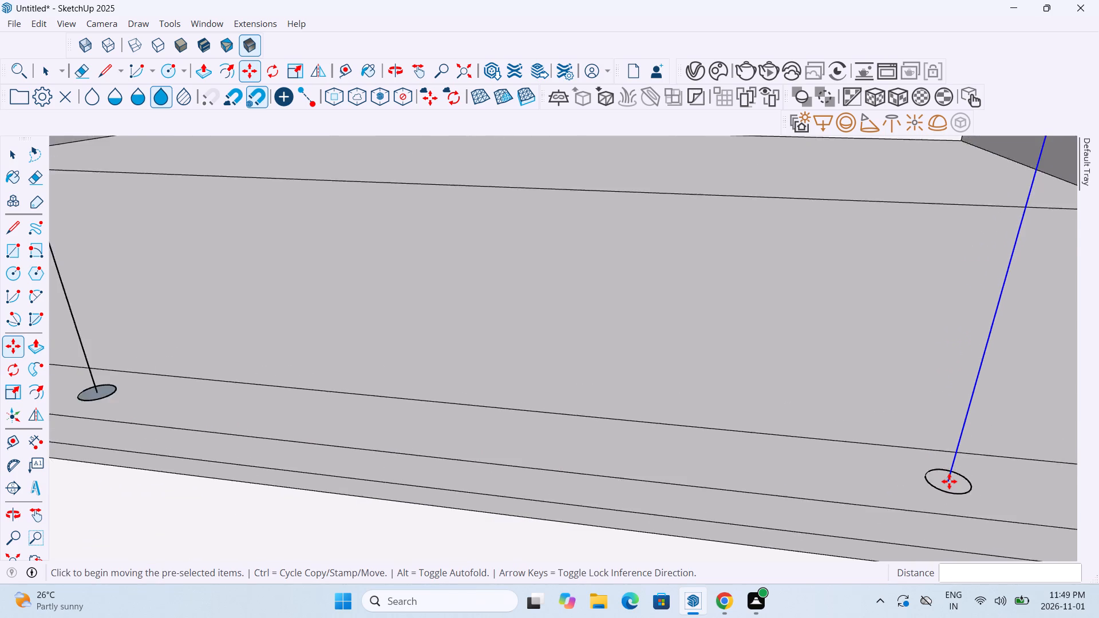
scroll(949, 481, down, 3)
scroll(949, 482, up, 1)
scroll(949, 482, down, 19)
scroll(948, 472, up, 1)
scroll(948, 472, down, 20)
scroll(948, 472, down, 2)
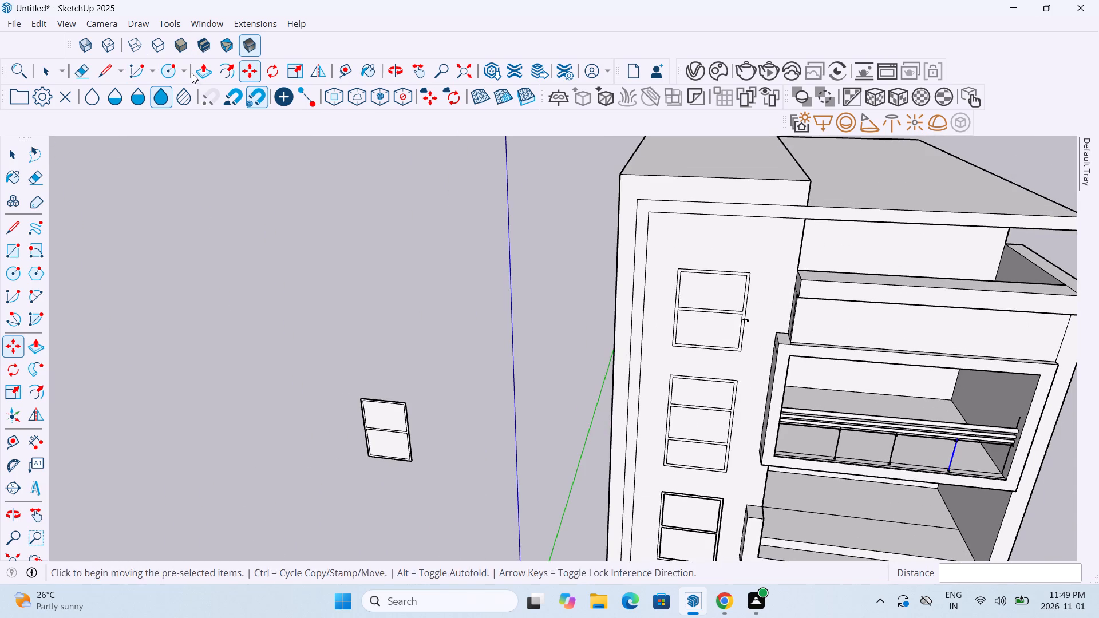
click(175, 24)
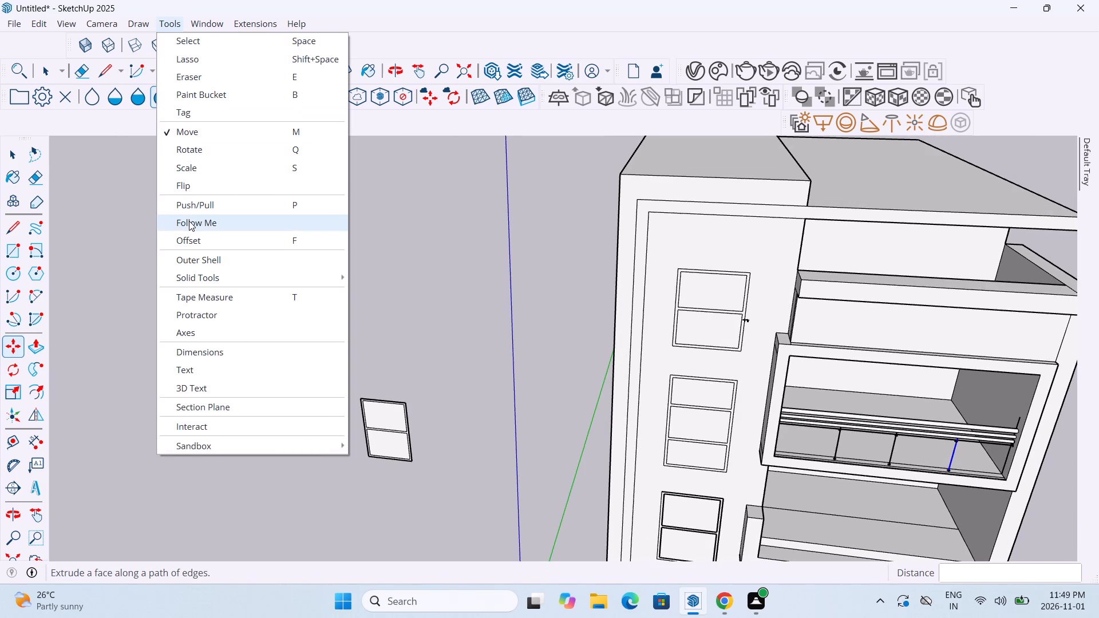
click(189, 221)
scroll(808, 462, up, 6)
scroll(894, 461, up, 4)
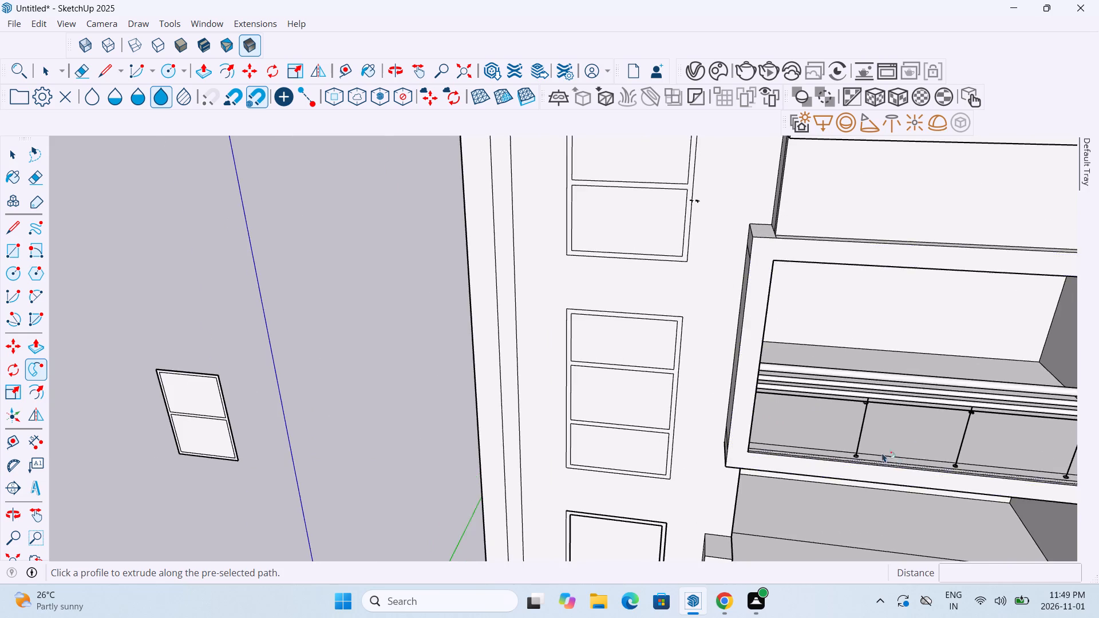
scroll(882, 453, up, 15)
scroll(781, 441, up, 2)
scroll(780, 441, down, 1)
scroll(780, 440, up, 9)
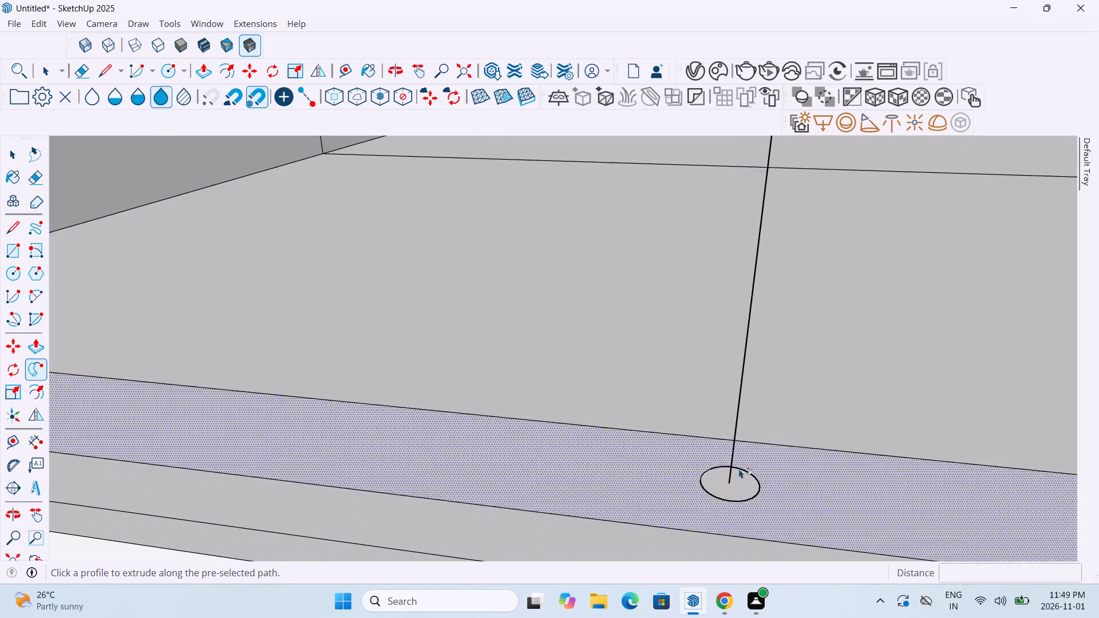
click(733, 488)
scroll(733, 449, down, 18)
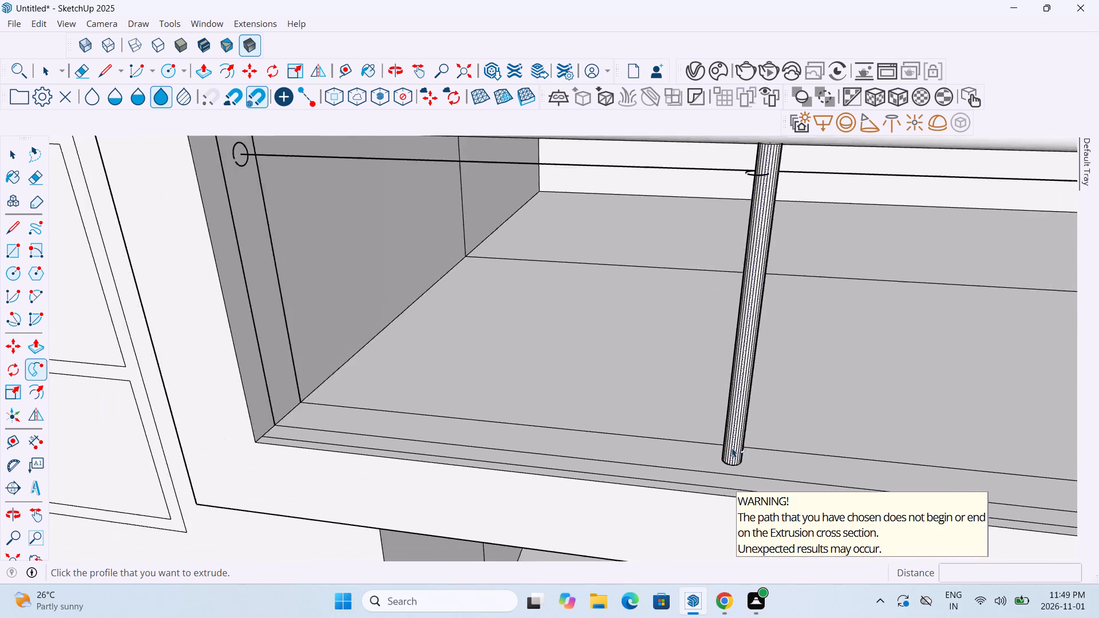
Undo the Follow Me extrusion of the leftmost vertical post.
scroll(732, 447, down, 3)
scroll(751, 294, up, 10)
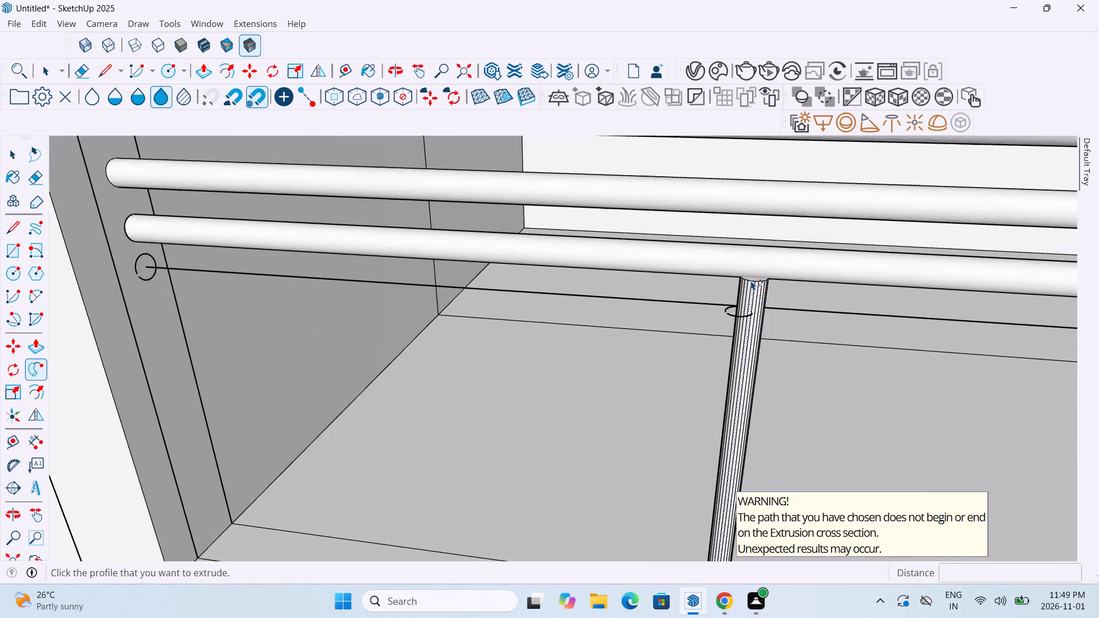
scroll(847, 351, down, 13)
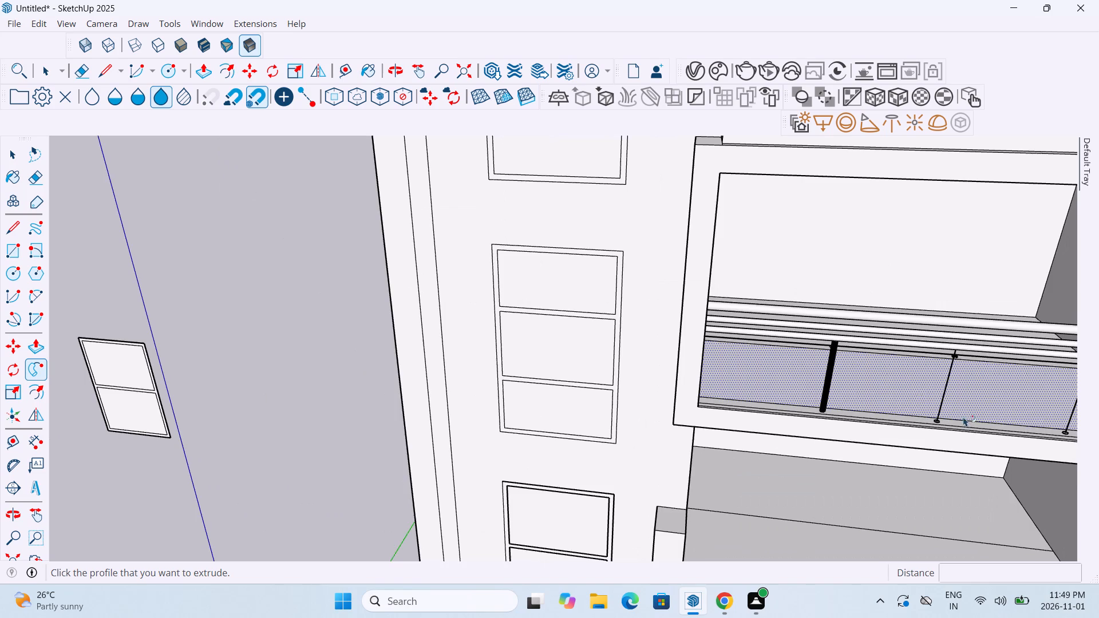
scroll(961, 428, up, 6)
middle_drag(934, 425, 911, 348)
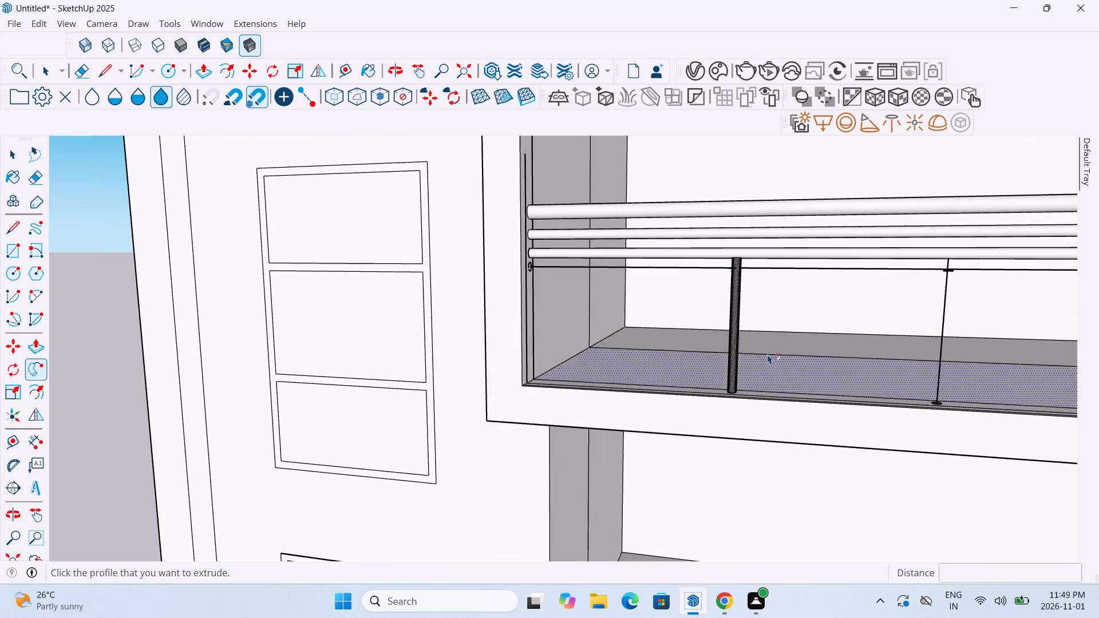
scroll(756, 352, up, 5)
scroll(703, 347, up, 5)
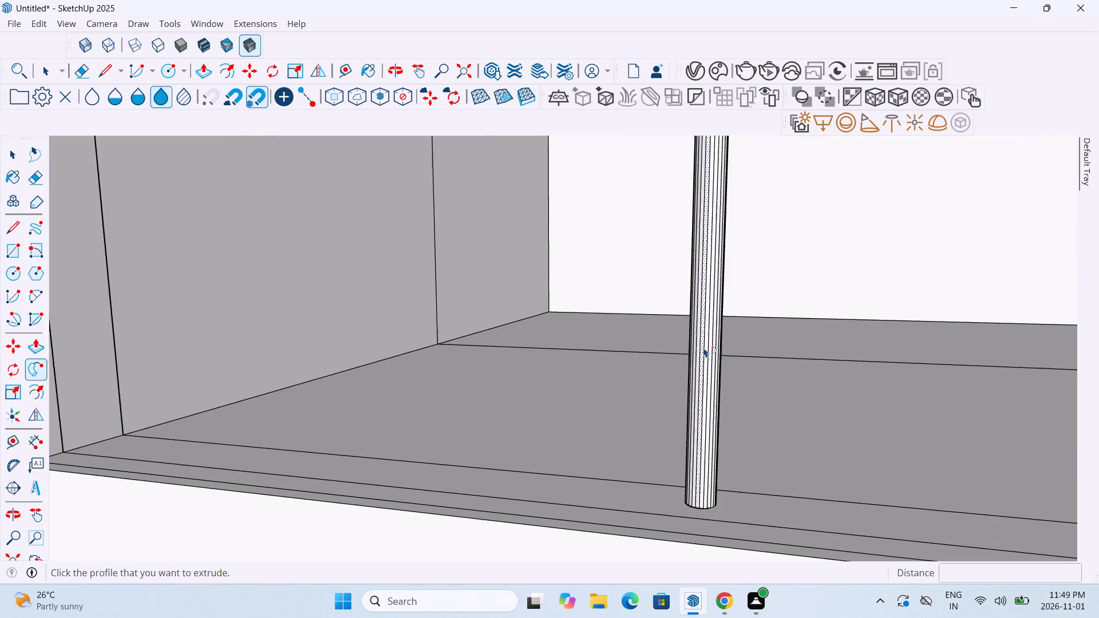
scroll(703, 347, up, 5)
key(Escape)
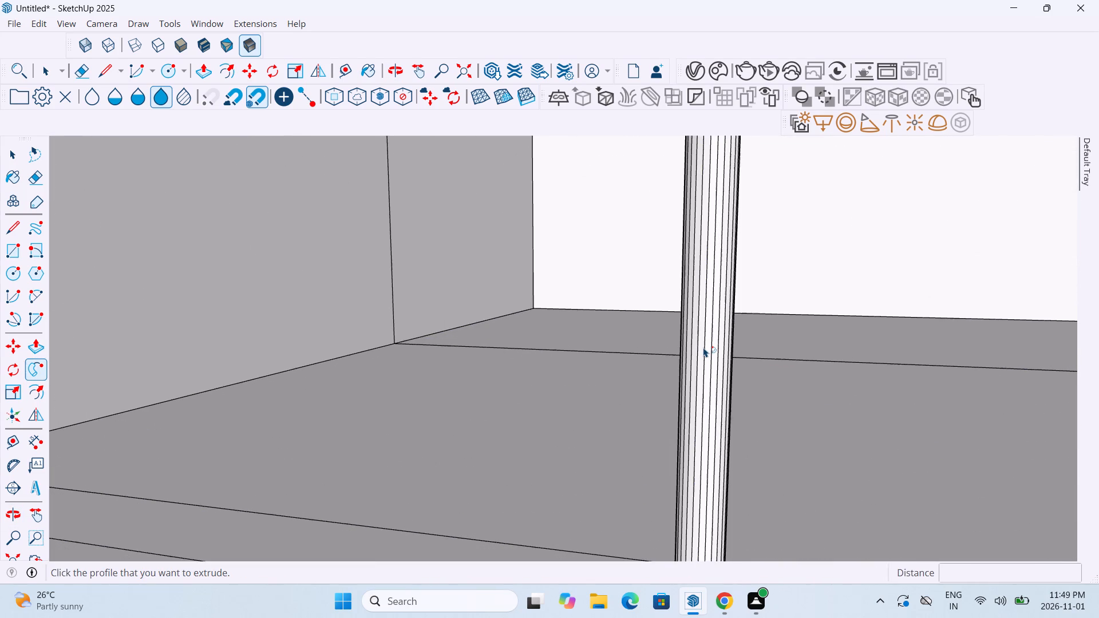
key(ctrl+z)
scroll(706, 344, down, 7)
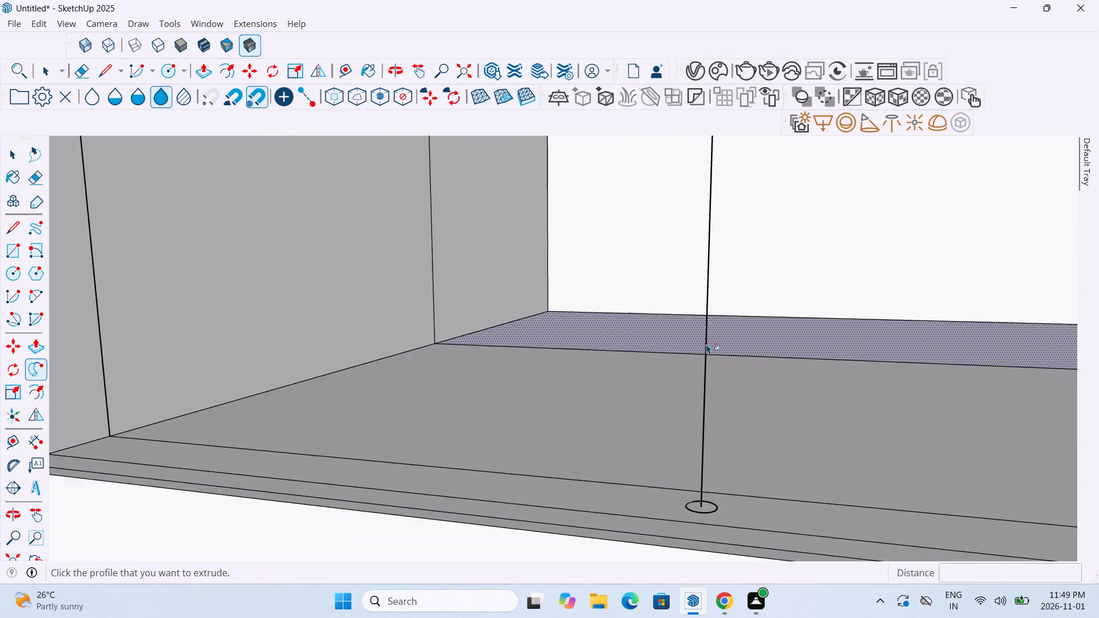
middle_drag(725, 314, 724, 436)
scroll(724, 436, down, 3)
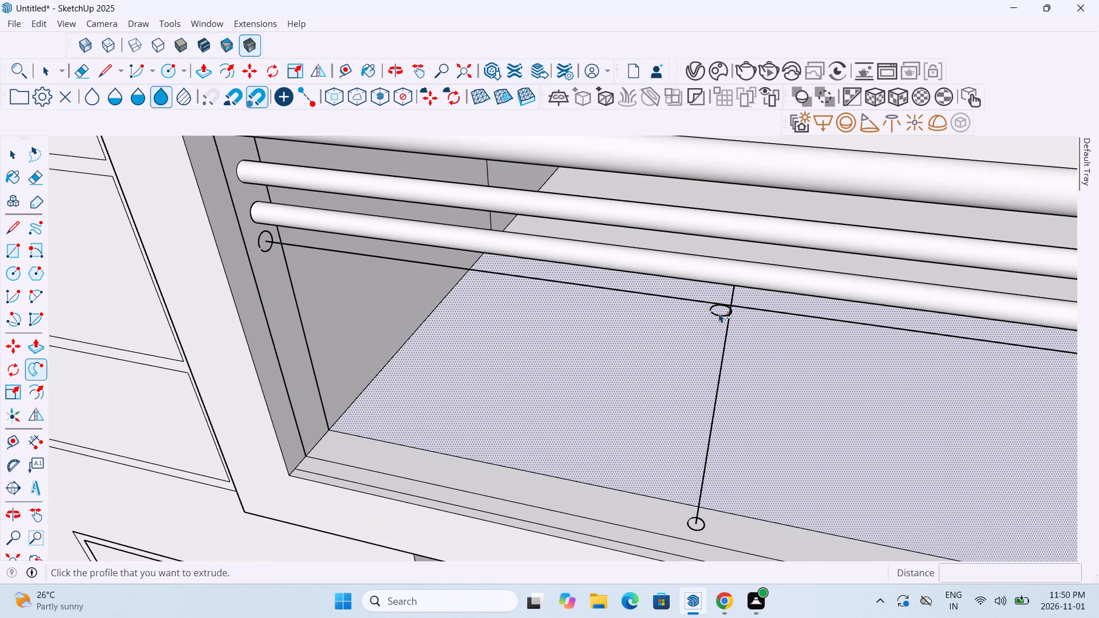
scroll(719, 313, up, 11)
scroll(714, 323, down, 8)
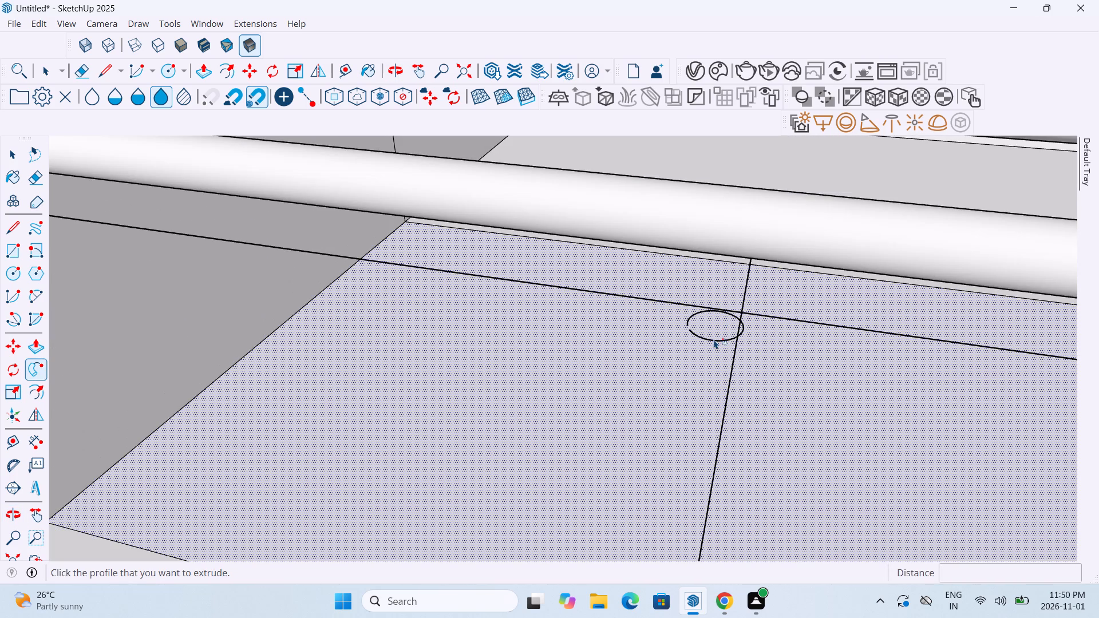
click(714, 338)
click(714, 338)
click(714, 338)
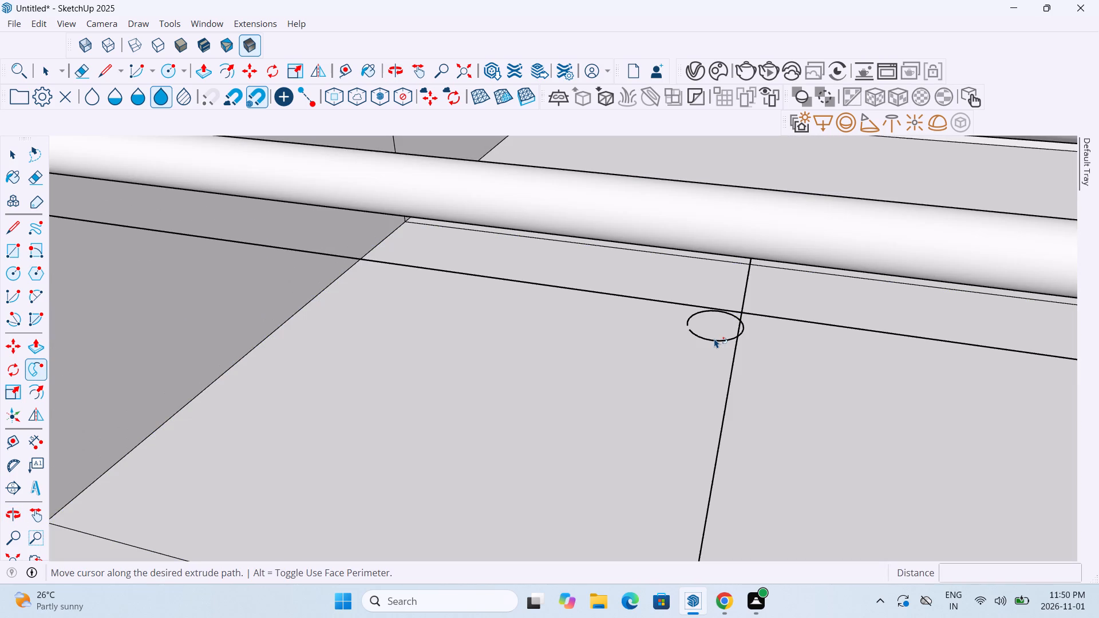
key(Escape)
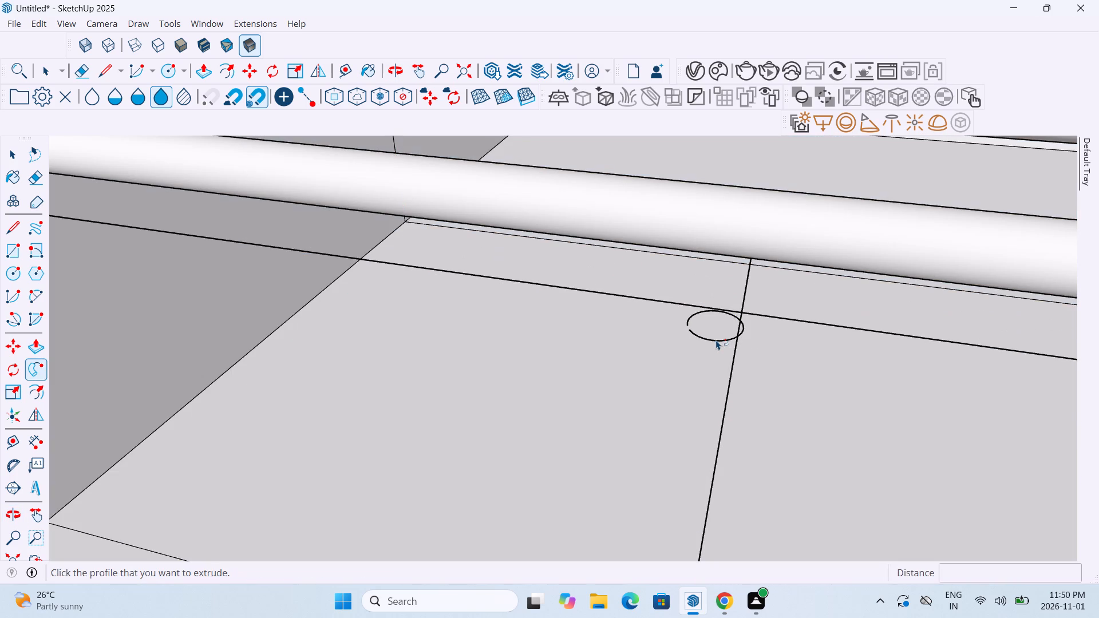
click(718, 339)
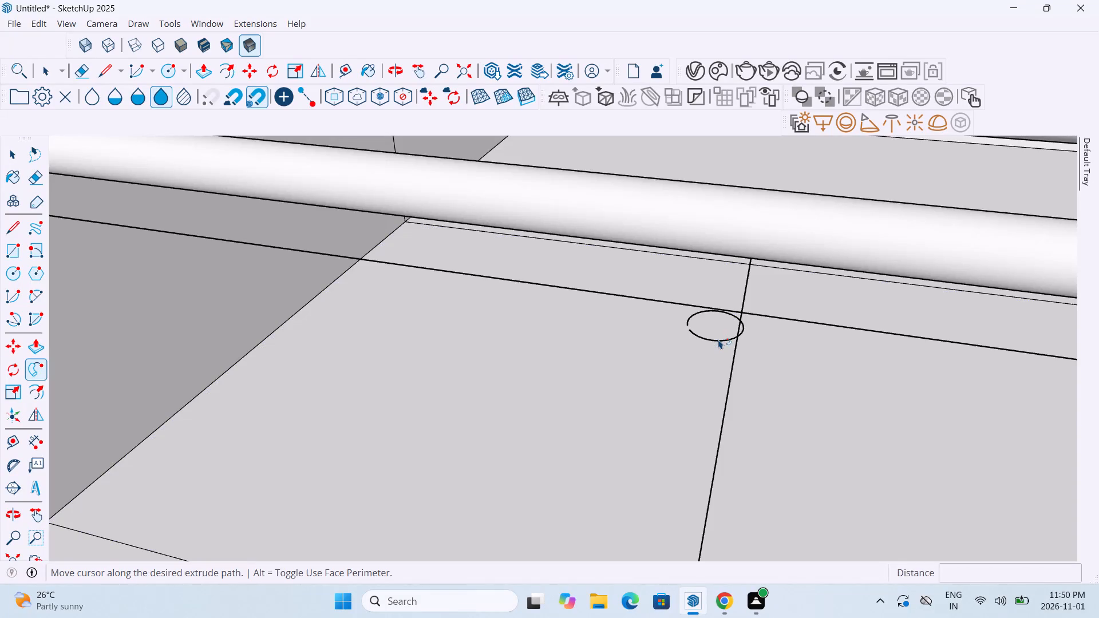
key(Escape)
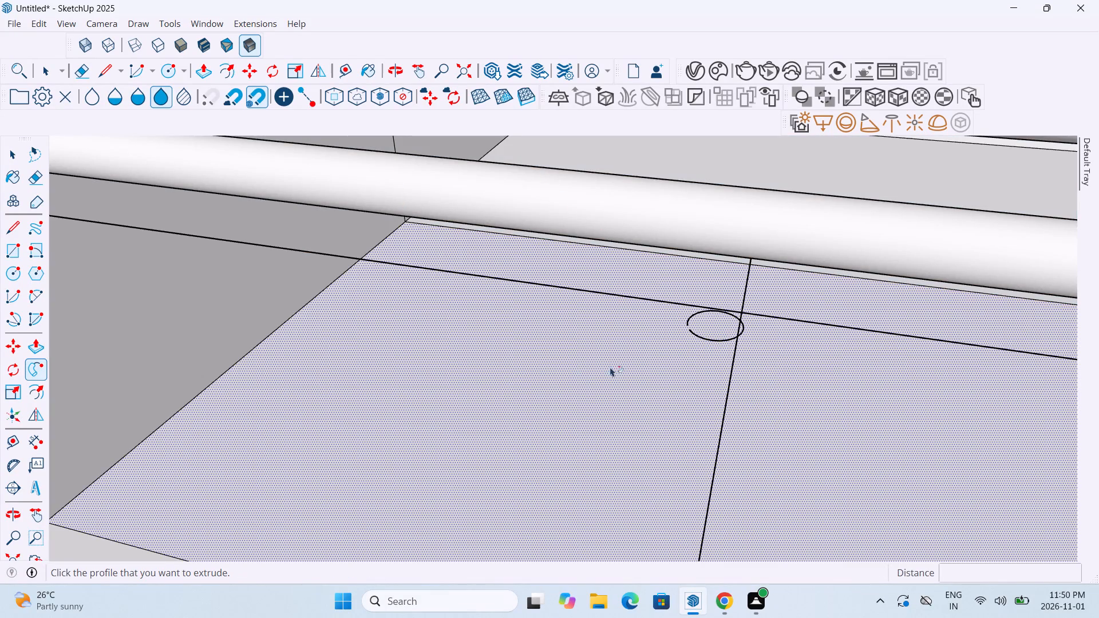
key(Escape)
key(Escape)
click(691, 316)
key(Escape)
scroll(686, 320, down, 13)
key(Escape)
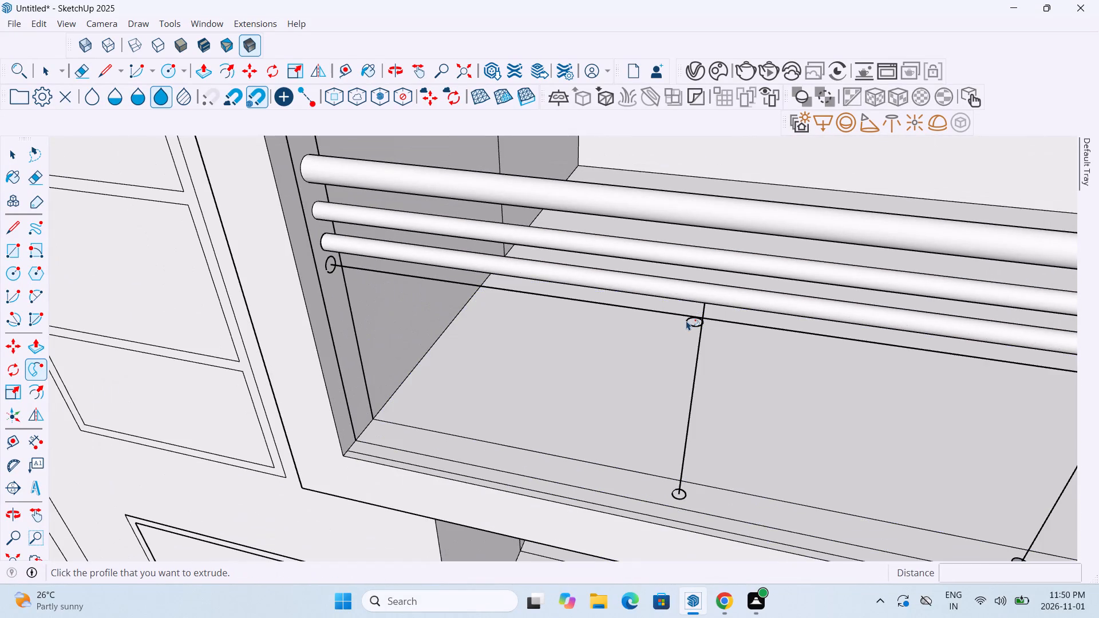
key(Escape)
Erase the leftover horizontal path line running just beneath the lowest finished rail.
click(75, 76)
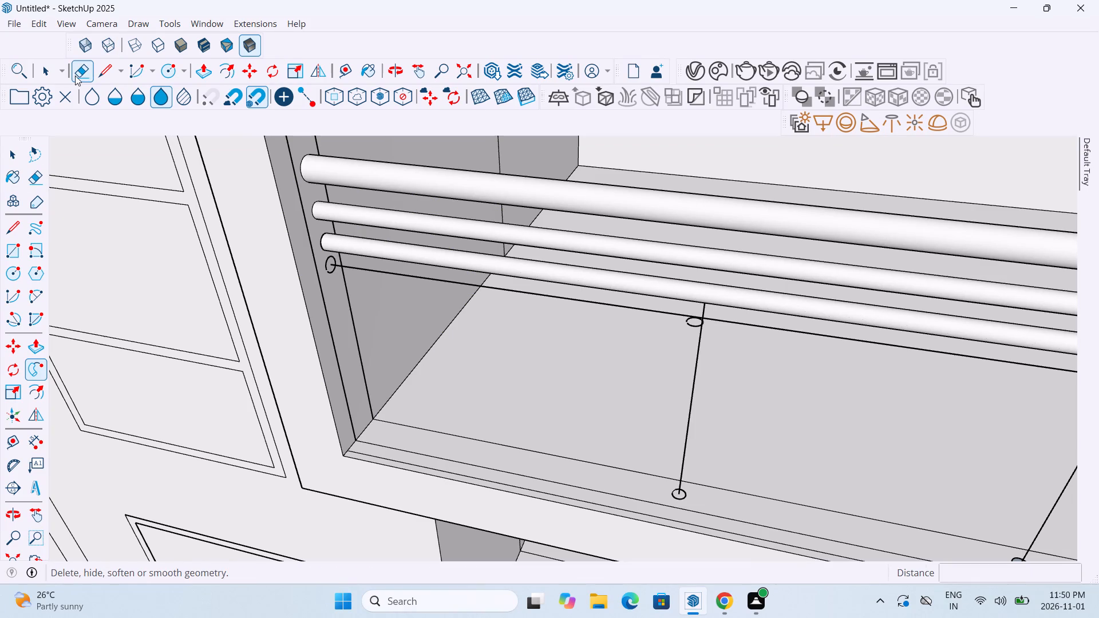
scroll(531, 330, up, 8)
scroll(529, 316, down, 7)
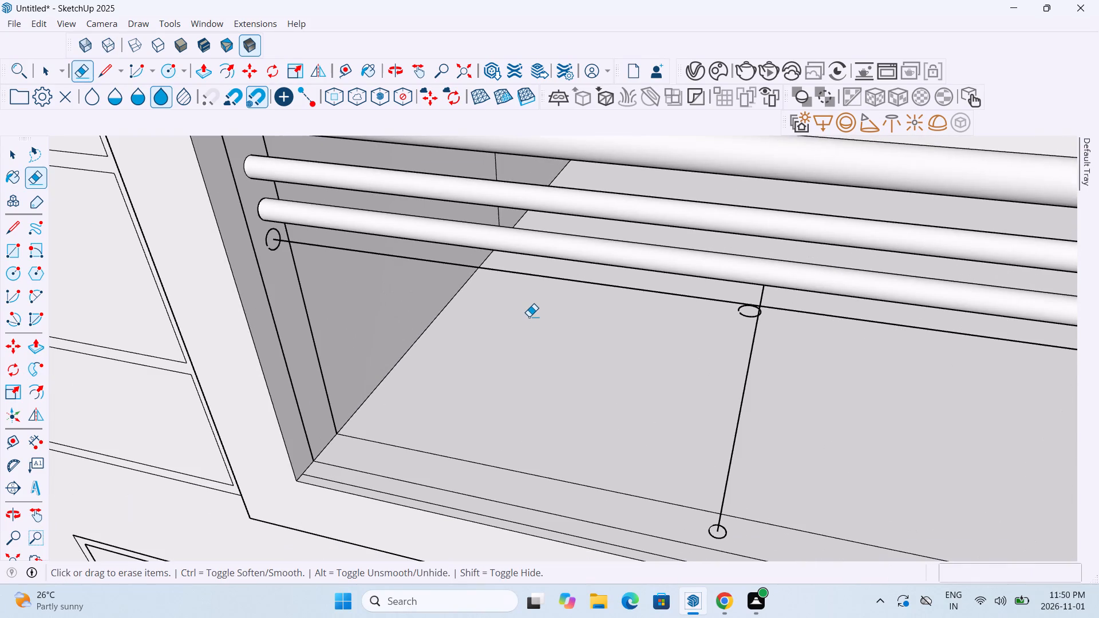
drag(625, 277, 623, 298)
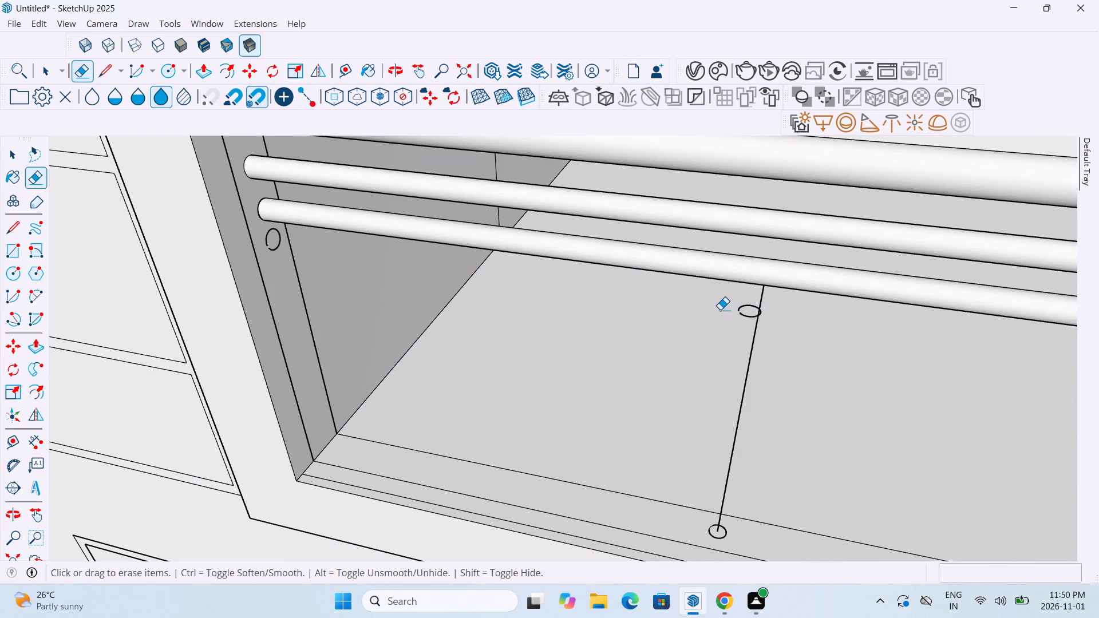
Erase every segment of the leftover circle near the upper end of the leftmost vertical post line, keeping the post line.
scroll(731, 302, up, 6)
drag(814, 331, 858, 465)
drag(900, 332, 865, 487)
drag(868, 337, 848, 352)
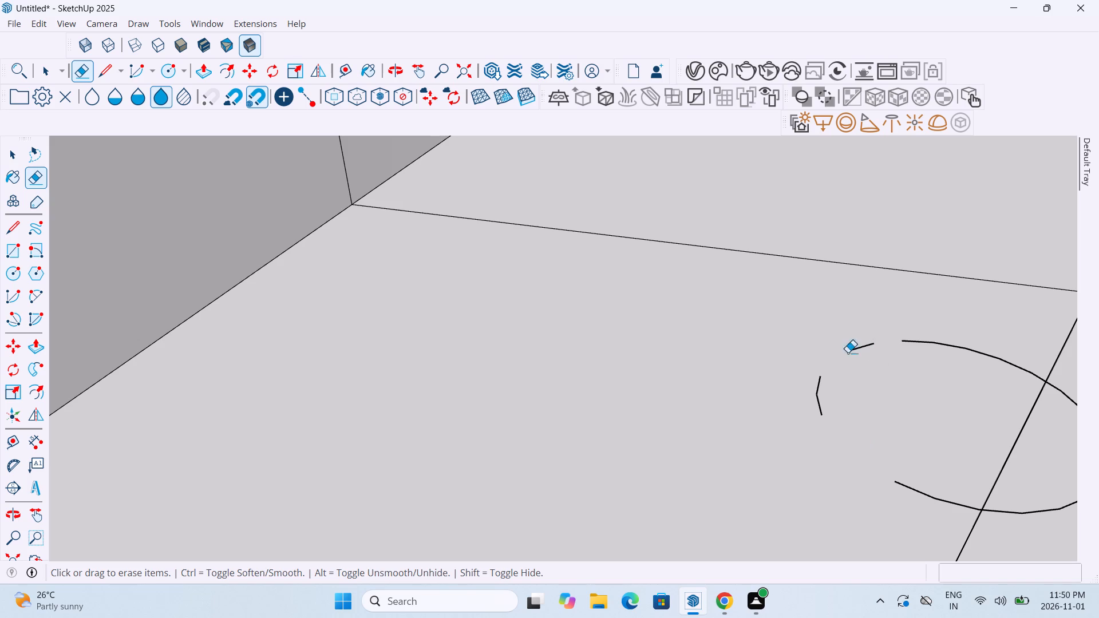
drag(848, 352, 801, 398)
drag(815, 390, 805, 411)
drag(908, 332, 909, 342)
drag(909, 342, 908, 382)
drag(823, 379, 797, 425)
drag(955, 342, 931, 397)
drag(985, 362, 974, 377)
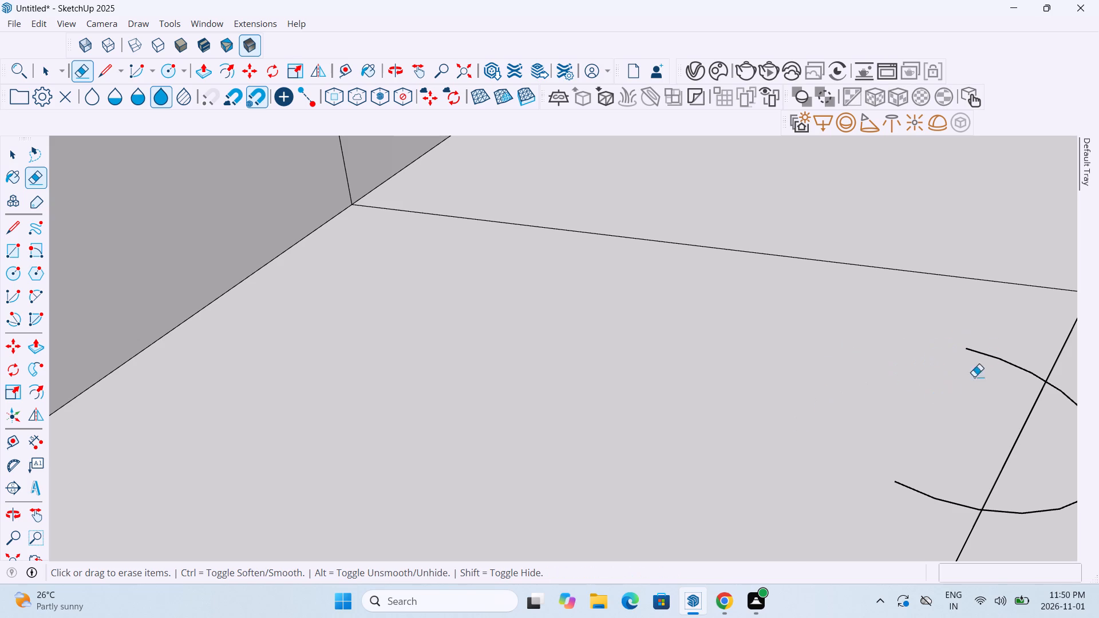
drag(974, 377, 969, 387)
drag(1006, 360, 1004, 381)
drag(1022, 362, 1013, 392)
drag(978, 345, 972, 370)
drag(919, 443, 894, 498)
drag(950, 482, 950, 517)
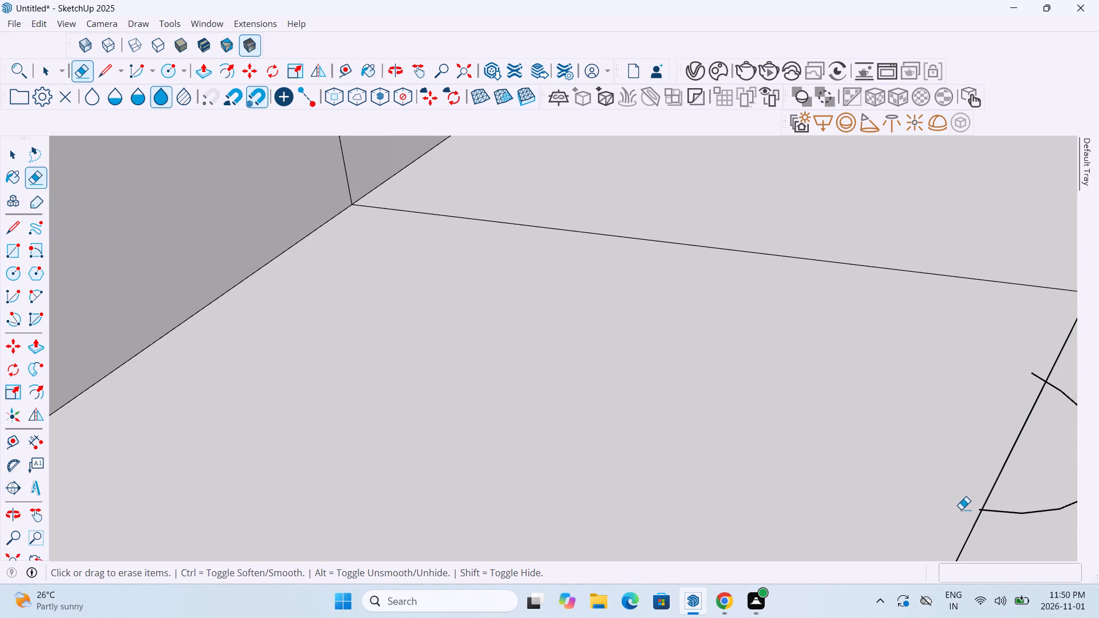
scroll(961, 507, down, 6)
scroll(1001, 514, up, 12)
scroll(867, 425, down, 5)
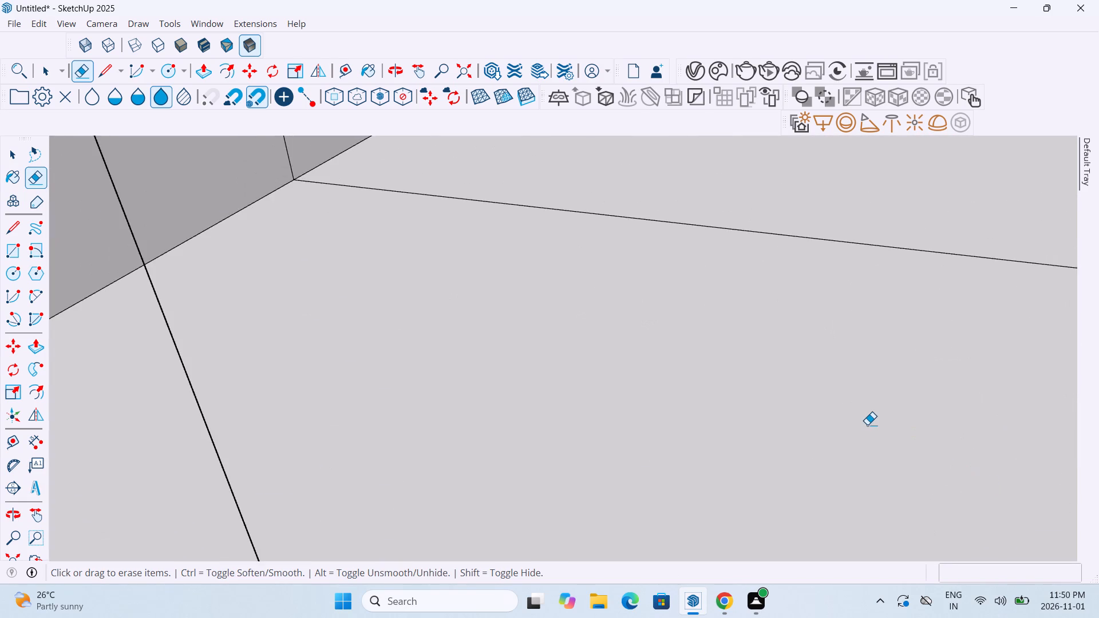
scroll(867, 425, down, 6)
scroll(807, 400, up, 5)
scroll(714, 319, down, 2)
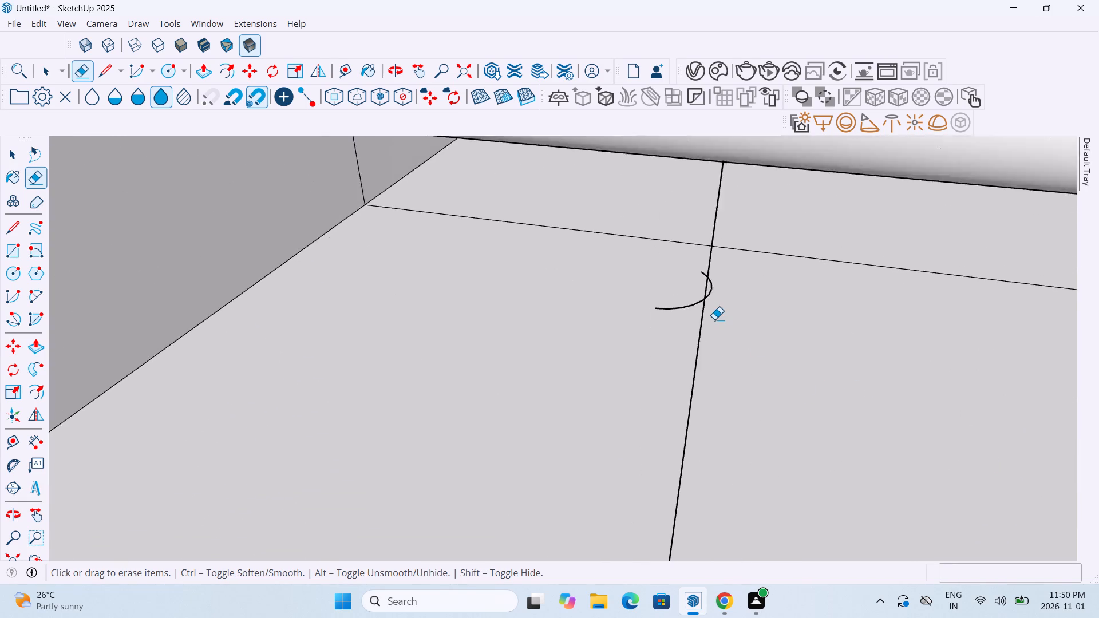
scroll(714, 319, down, 2)
scroll(702, 307, up, 4)
scroll(702, 306, down, 4)
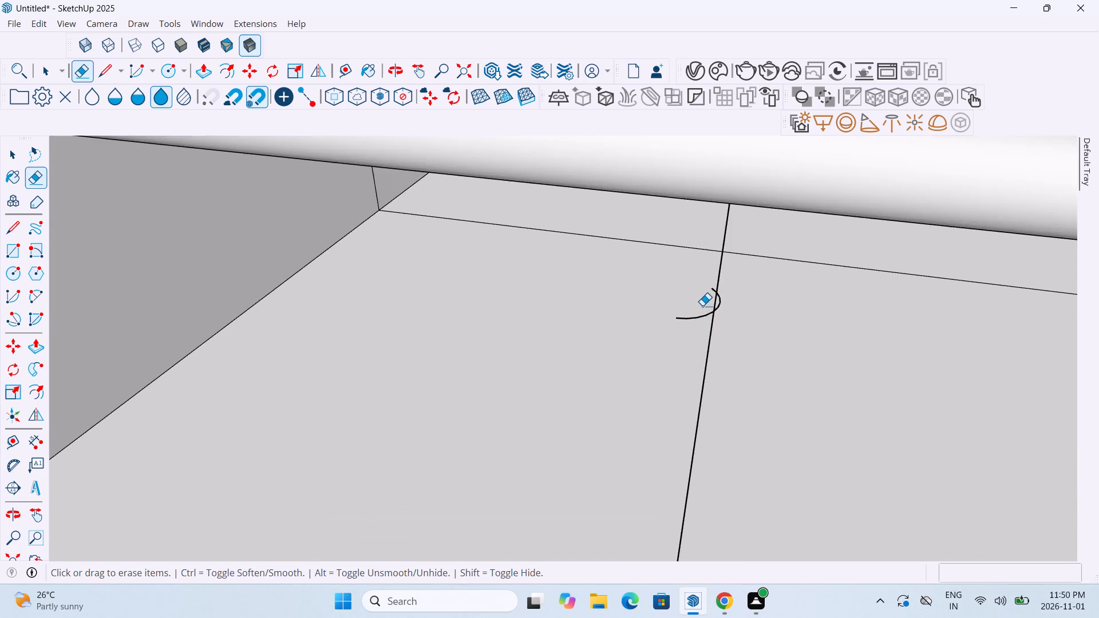
scroll(702, 304, up, 3)
drag(682, 391, 673, 451)
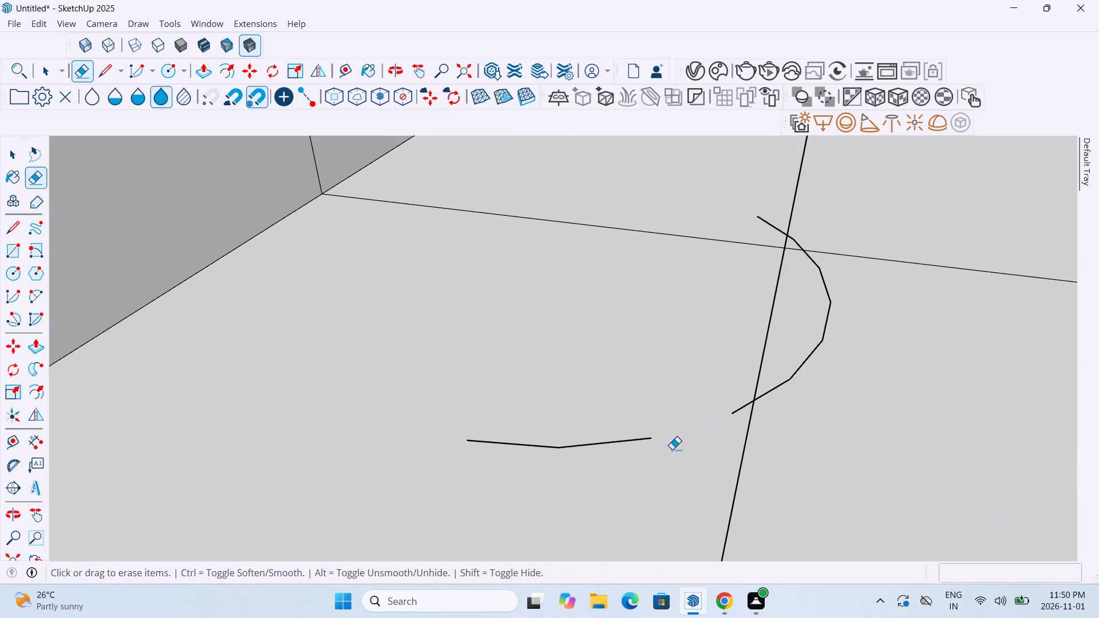
drag(648, 422, 617, 457)
drag(565, 424, 520, 457)
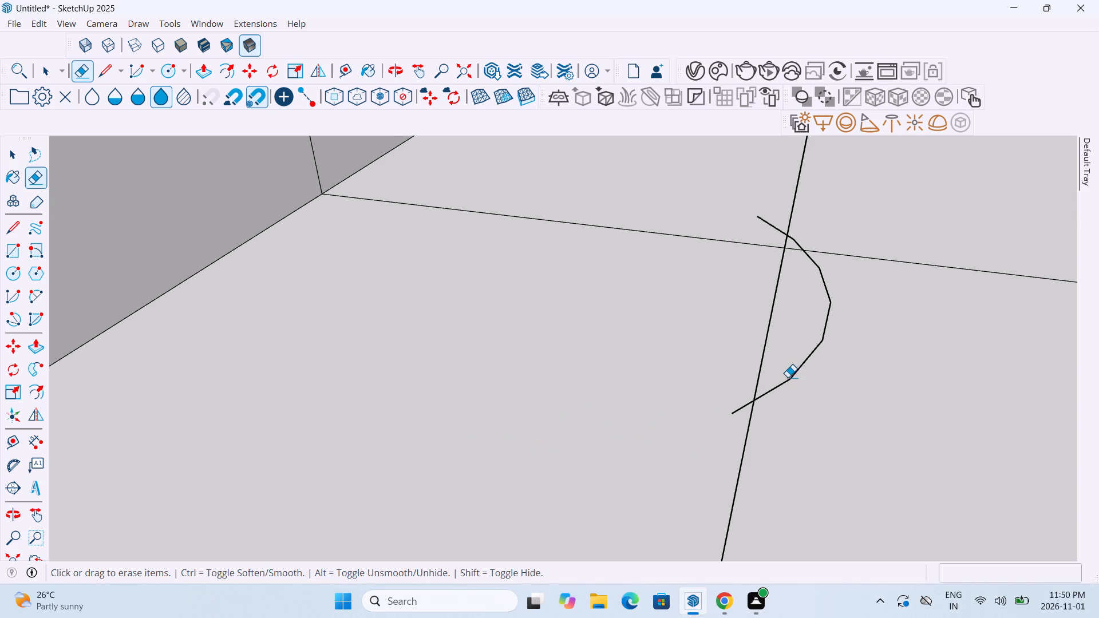
drag(768, 378, 762, 414)
drag(789, 350, 796, 370)
drag(808, 314, 826, 327)
drag(813, 285, 825, 273)
drag(802, 269, 811, 259)
drag(765, 233, 773, 219)
Extrude the leftmost front floor circle with Follow Me along its vertical line up to the lowest rail.
scroll(766, 224, down, 4)
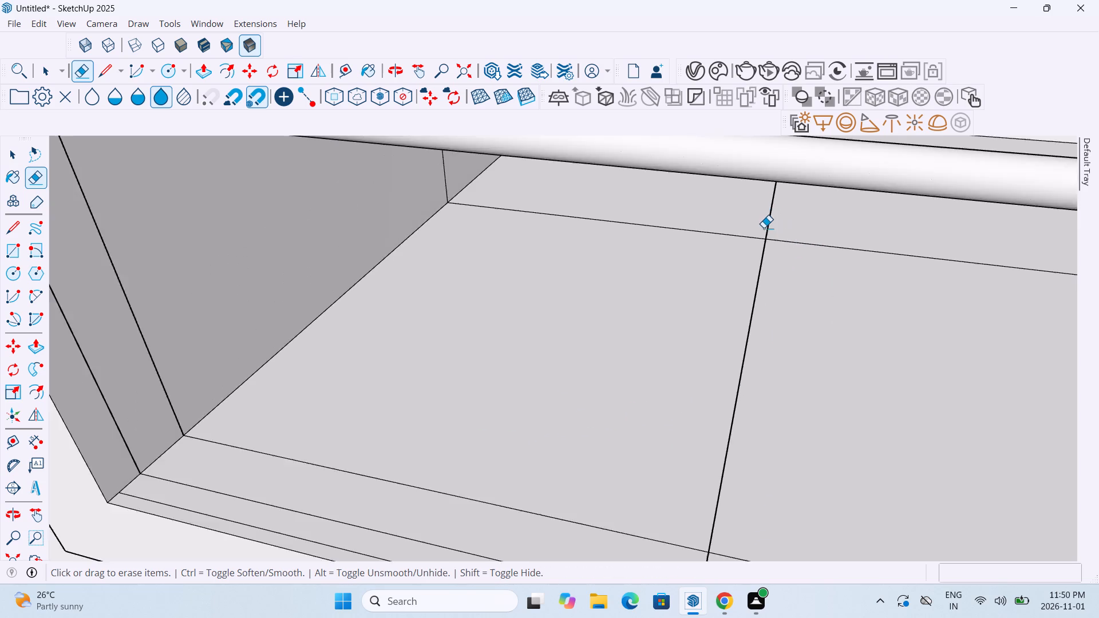
scroll(764, 228, down, 7)
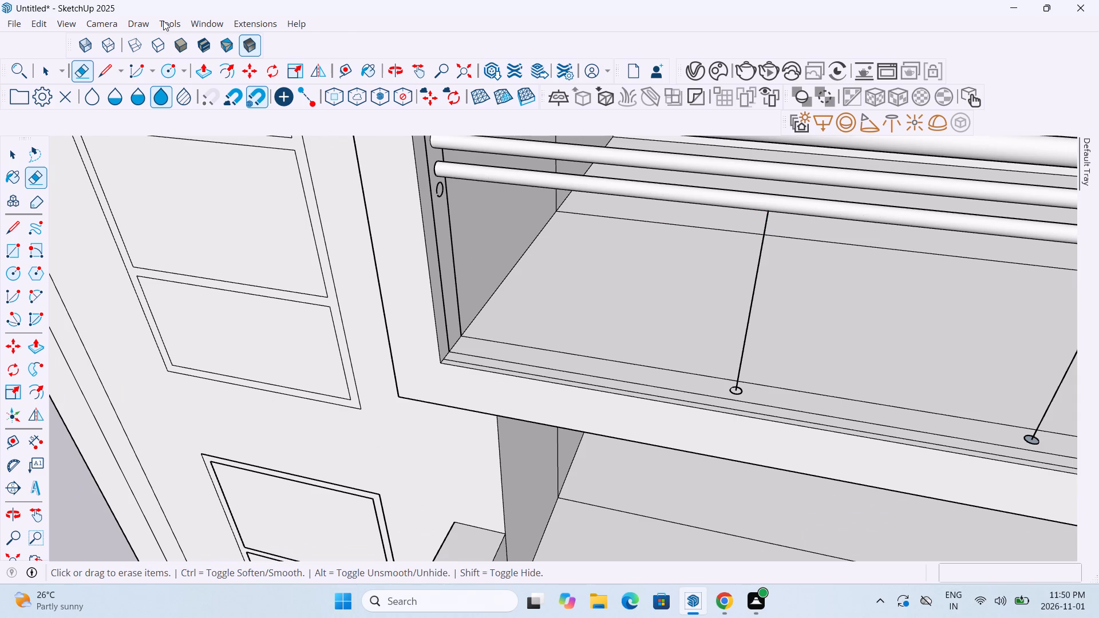
click(163, 21)
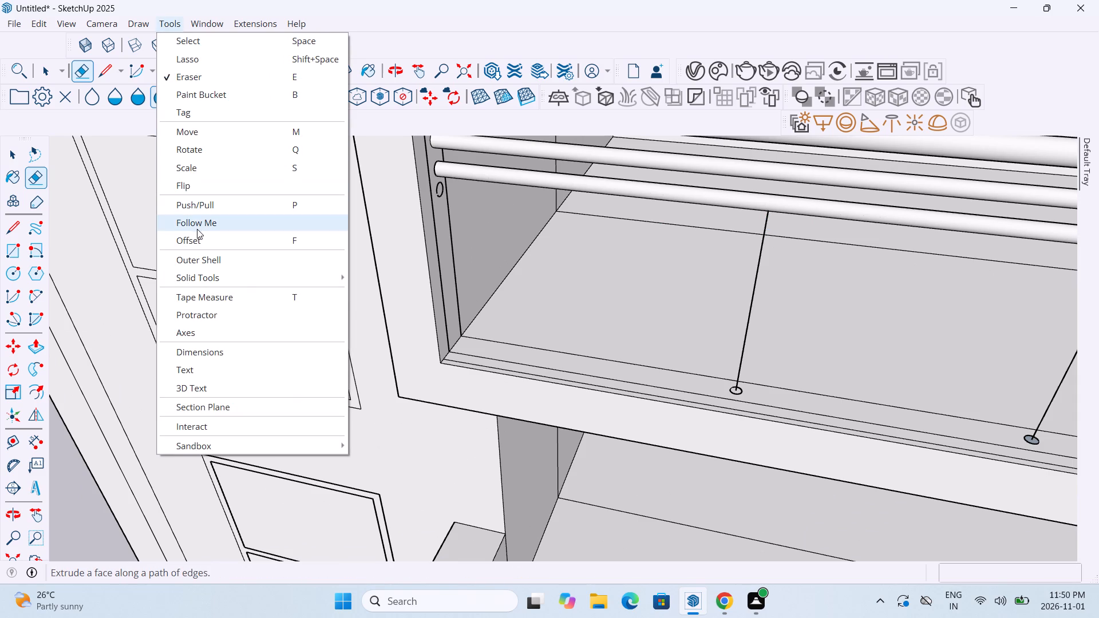
click(196, 225)
scroll(713, 382, up, 6)
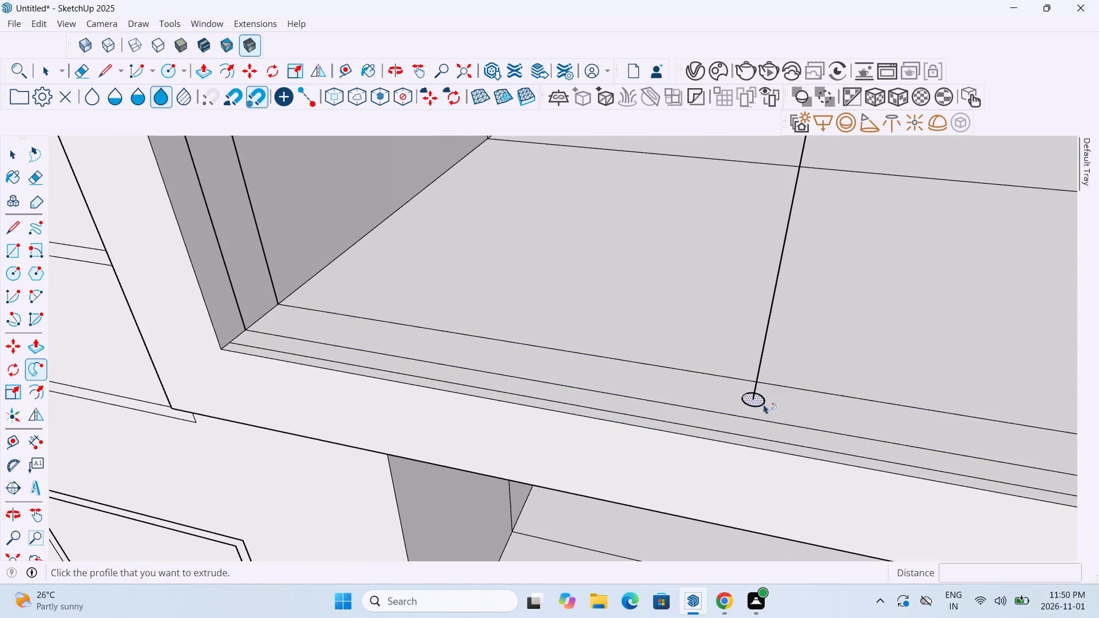
click(760, 397)
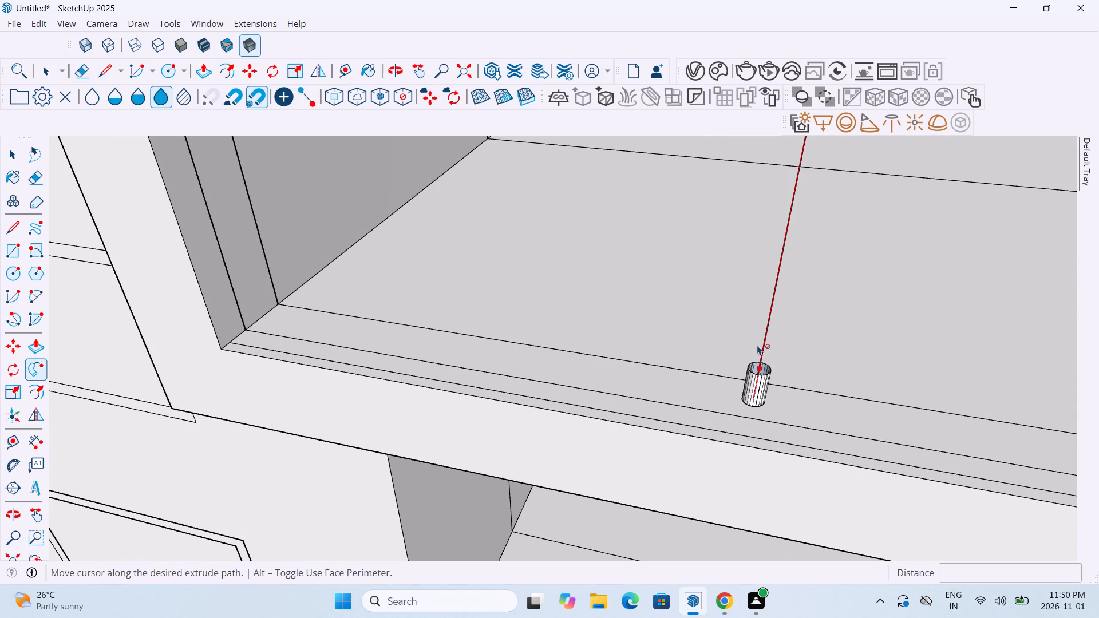
scroll(757, 344, down, 10)
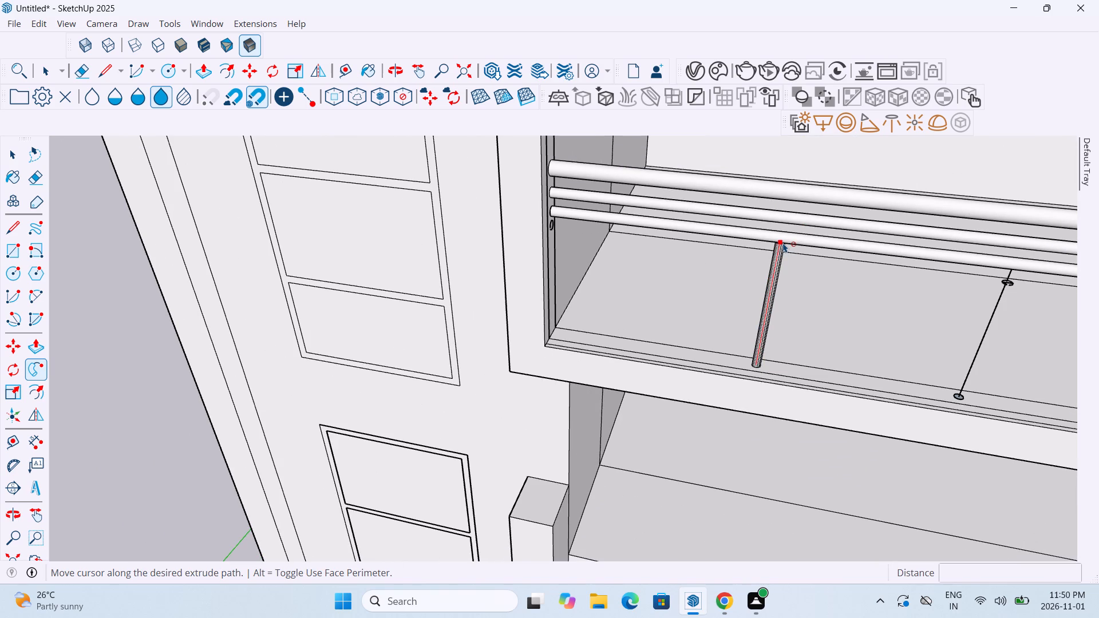
click(784, 240)
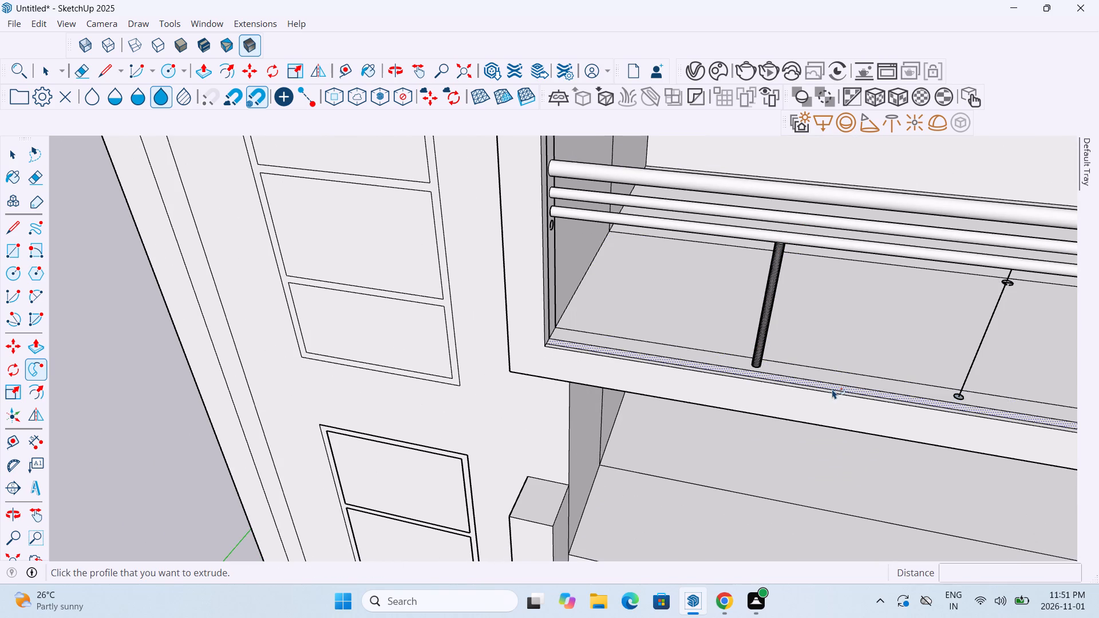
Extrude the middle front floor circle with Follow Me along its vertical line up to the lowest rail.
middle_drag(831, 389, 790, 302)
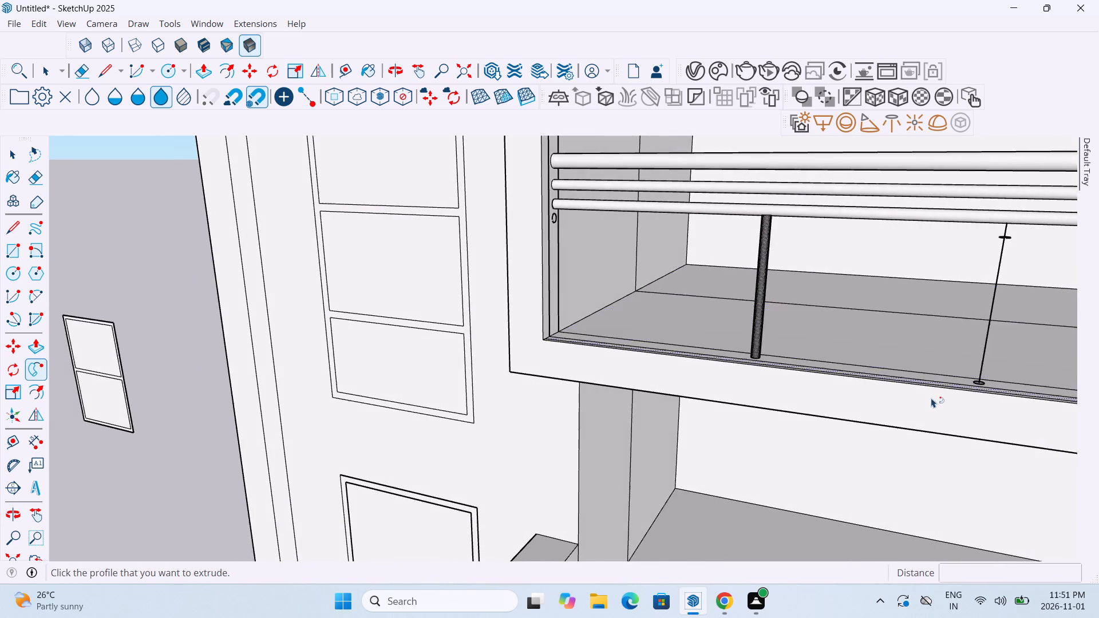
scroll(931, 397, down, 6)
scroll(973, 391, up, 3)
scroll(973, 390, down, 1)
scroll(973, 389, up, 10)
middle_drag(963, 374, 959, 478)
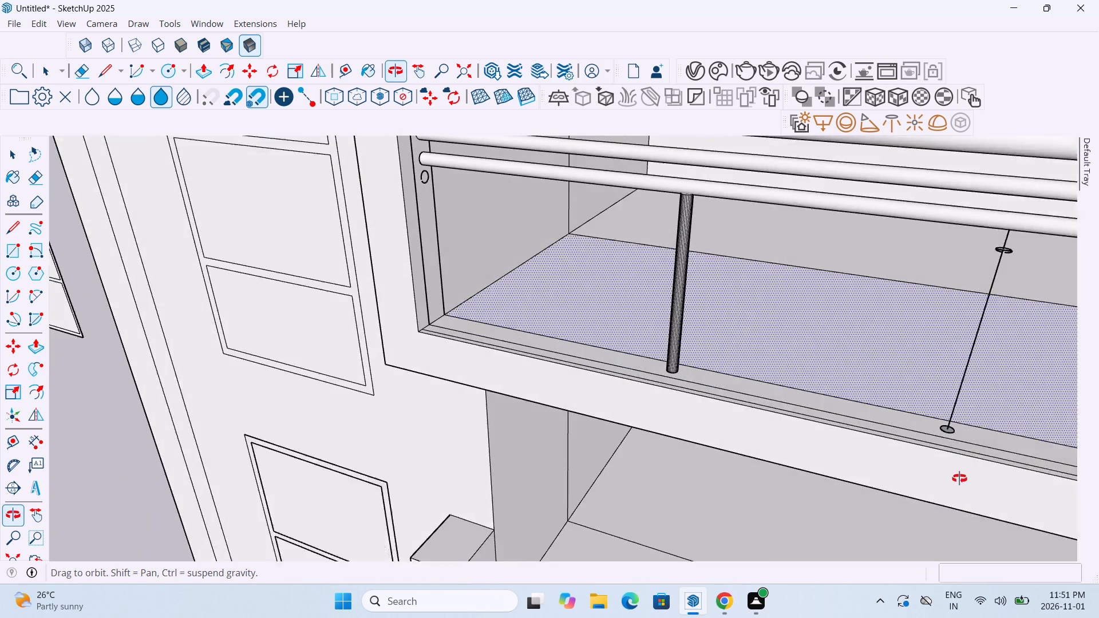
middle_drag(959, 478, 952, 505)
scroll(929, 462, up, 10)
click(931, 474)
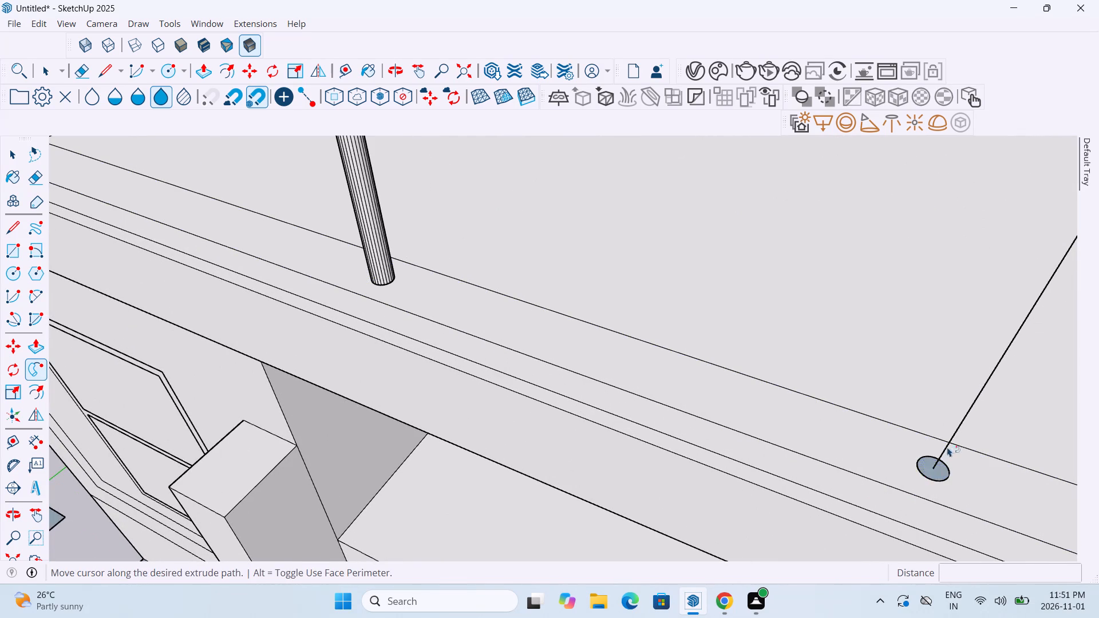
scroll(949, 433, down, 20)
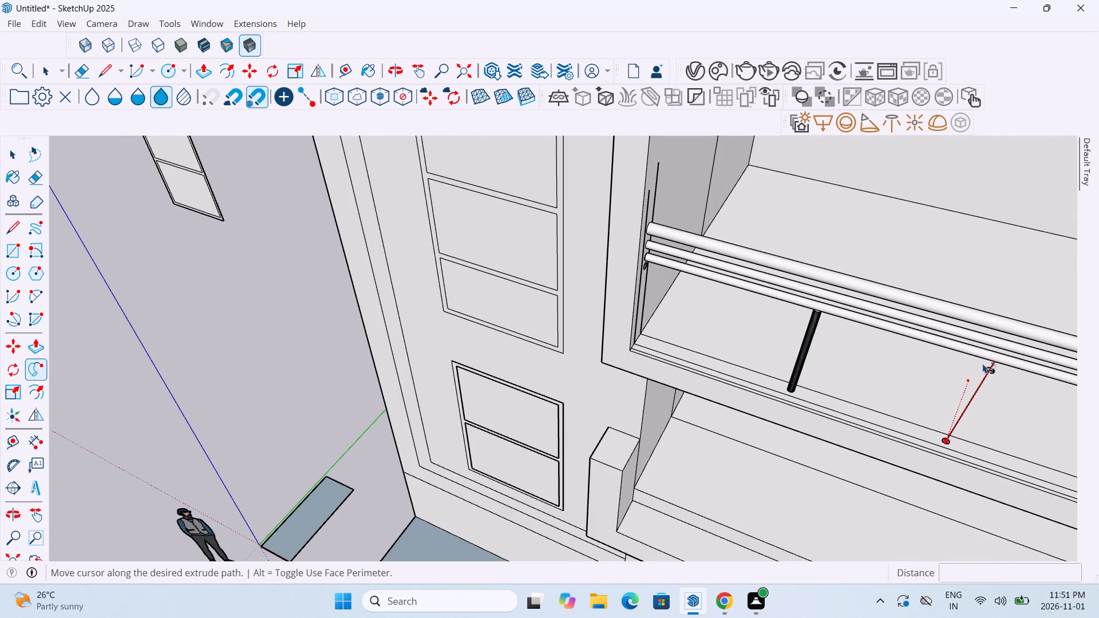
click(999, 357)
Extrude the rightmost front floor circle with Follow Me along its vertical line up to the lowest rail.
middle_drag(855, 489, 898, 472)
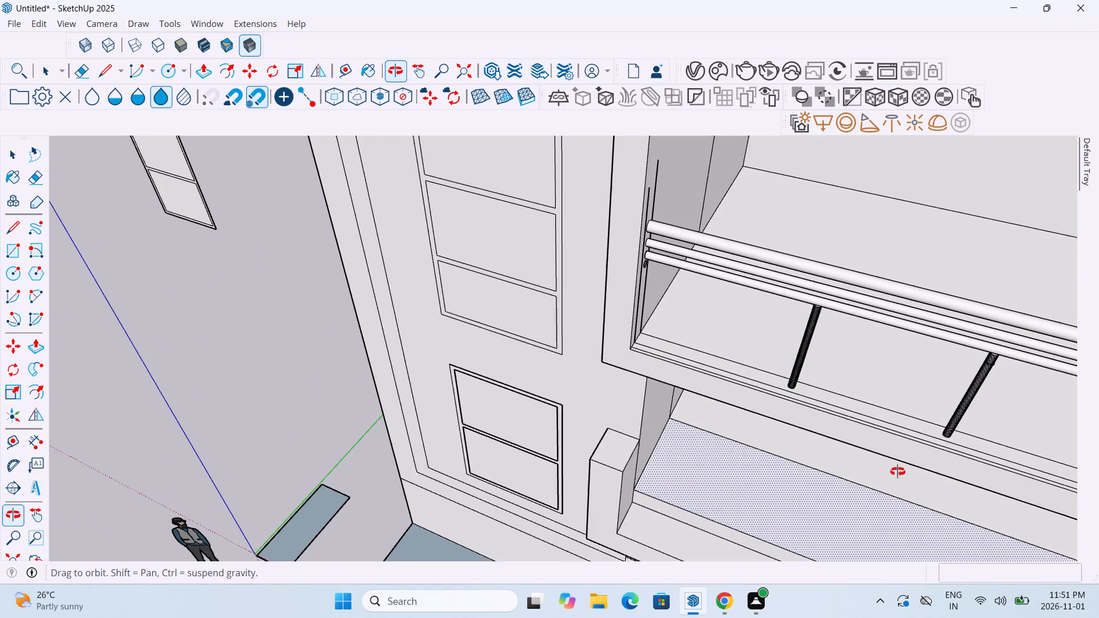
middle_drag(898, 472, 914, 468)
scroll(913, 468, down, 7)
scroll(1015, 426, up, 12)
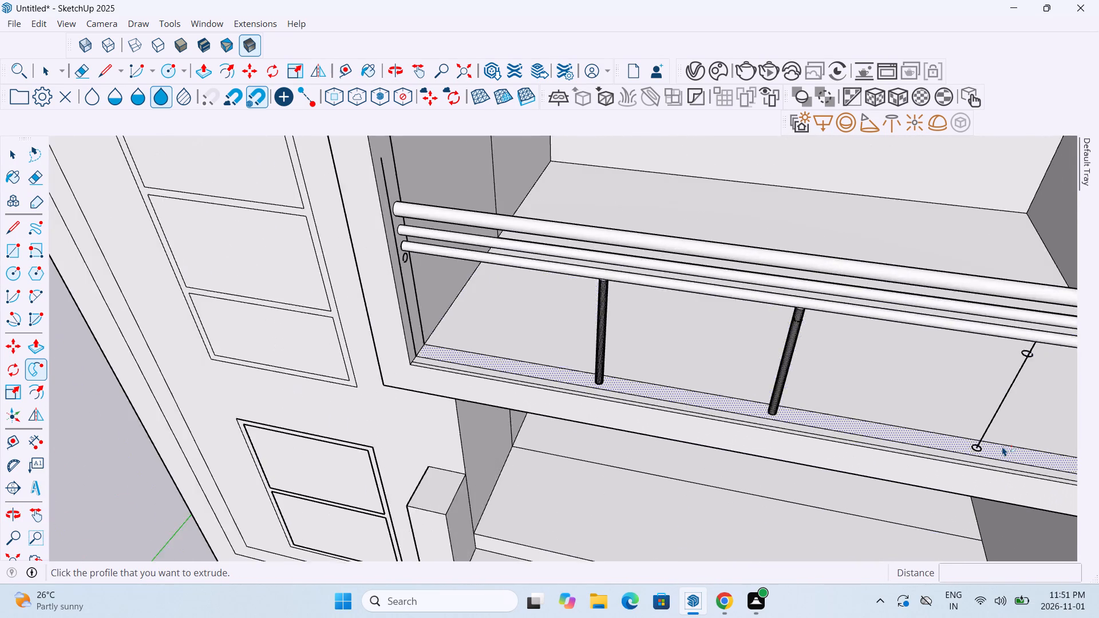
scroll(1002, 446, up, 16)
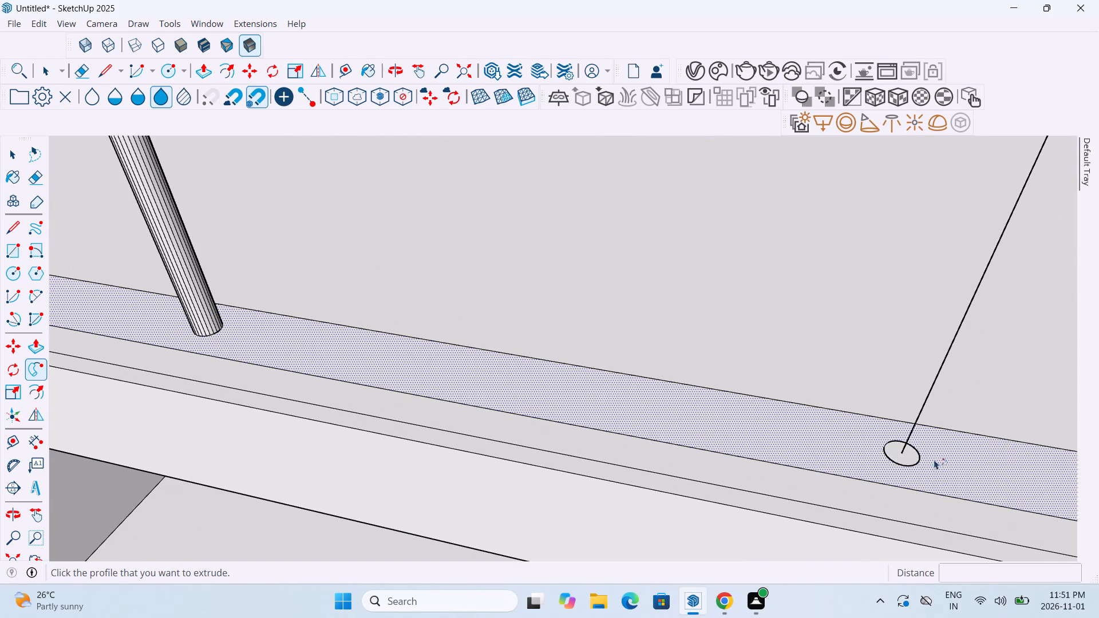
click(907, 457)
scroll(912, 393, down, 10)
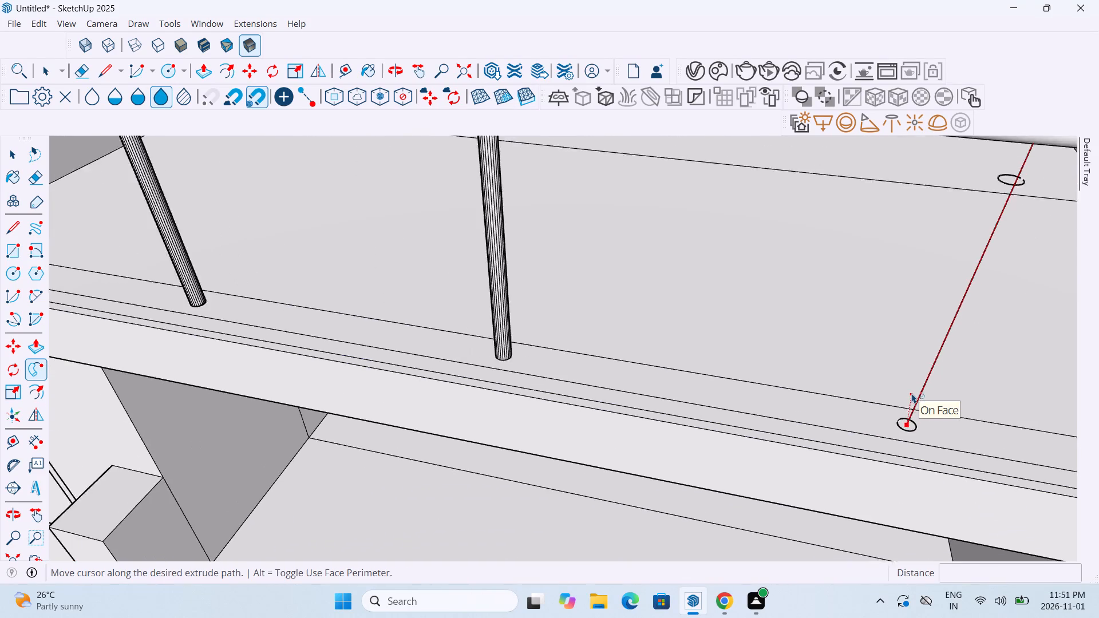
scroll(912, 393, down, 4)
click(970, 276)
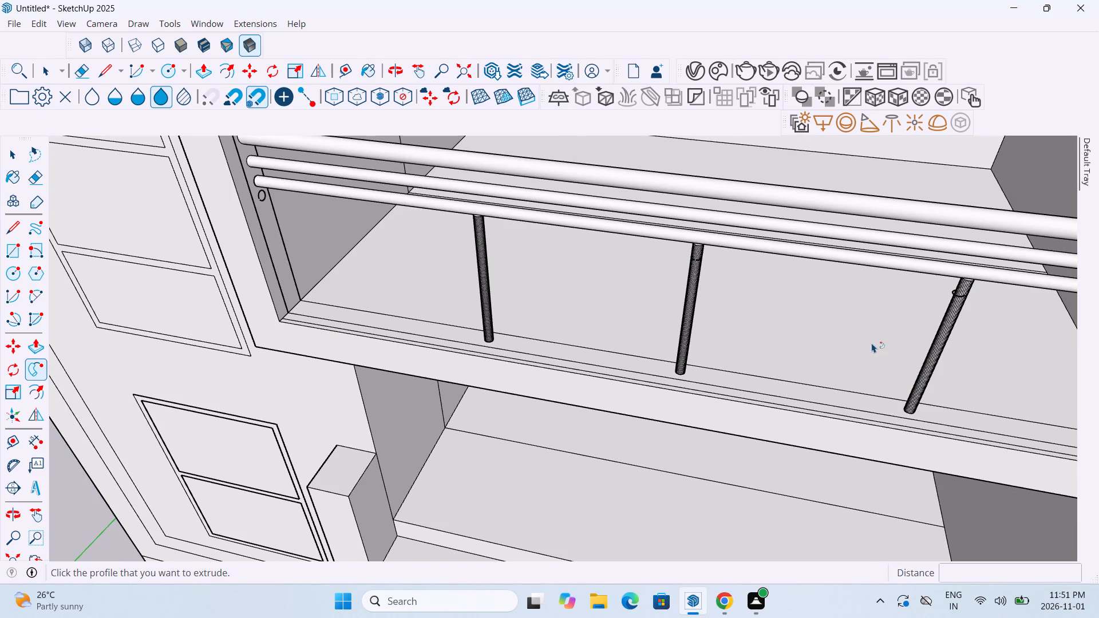
Examine the three vertical posts beneath the rails, first with the whole facade in view and then close up on the leftmost post's surface.
middle_drag(828, 380, 873, 287)
scroll(879, 279, down, 13)
middle_drag(926, 373, 887, 351)
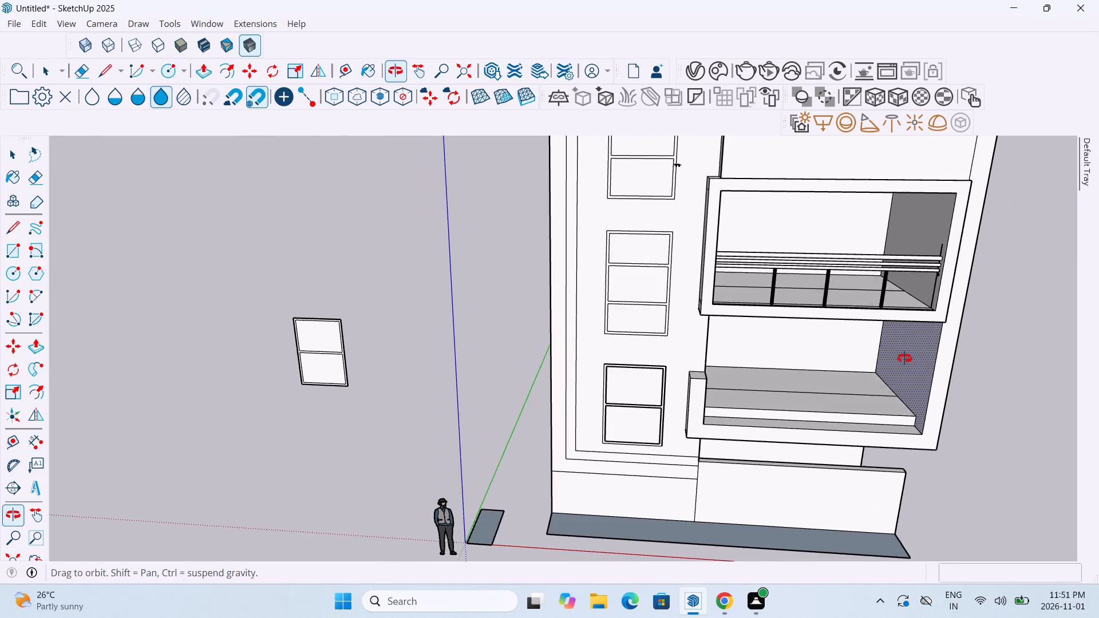
middle_drag(887, 351, 877, 348)
scroll(877, 348, up, 10)
scroll(869, 335, down, 5)
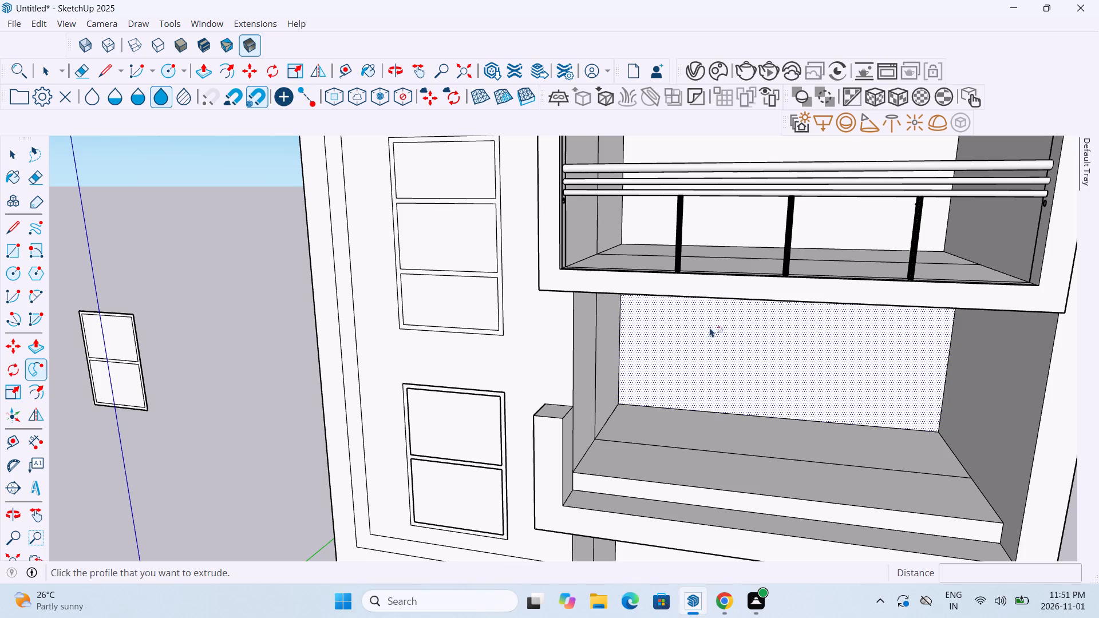
key(Escape)
key(Escape)
scroll(692, 225, up, 5)
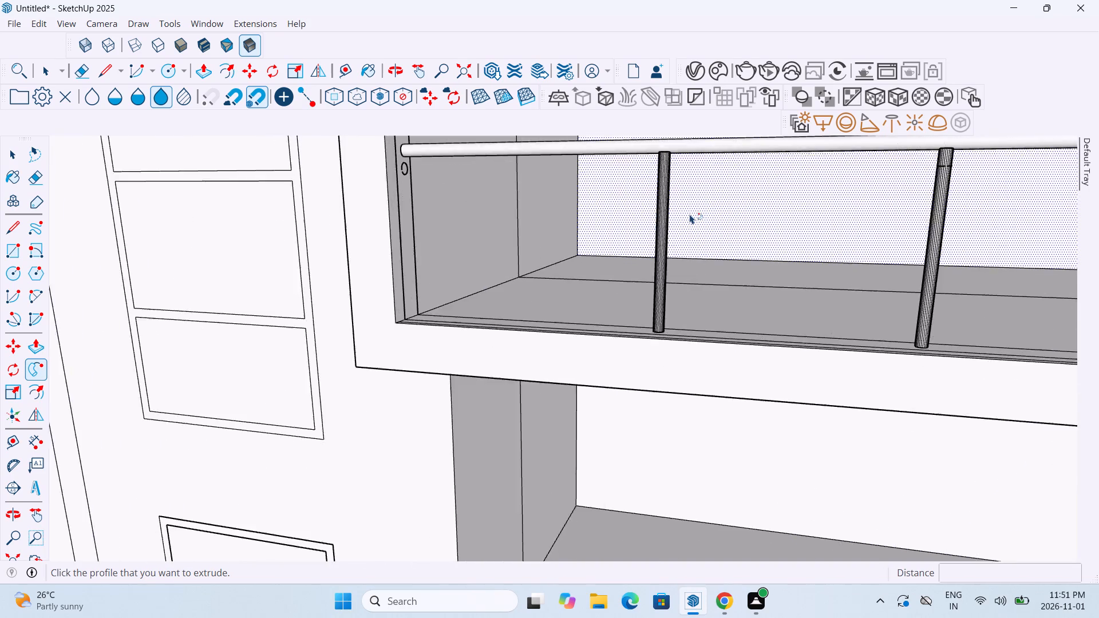
scroll(690, 214, up, 3)
scroll(690, 214, down, 1)
scroll(690, 214, up, 5)
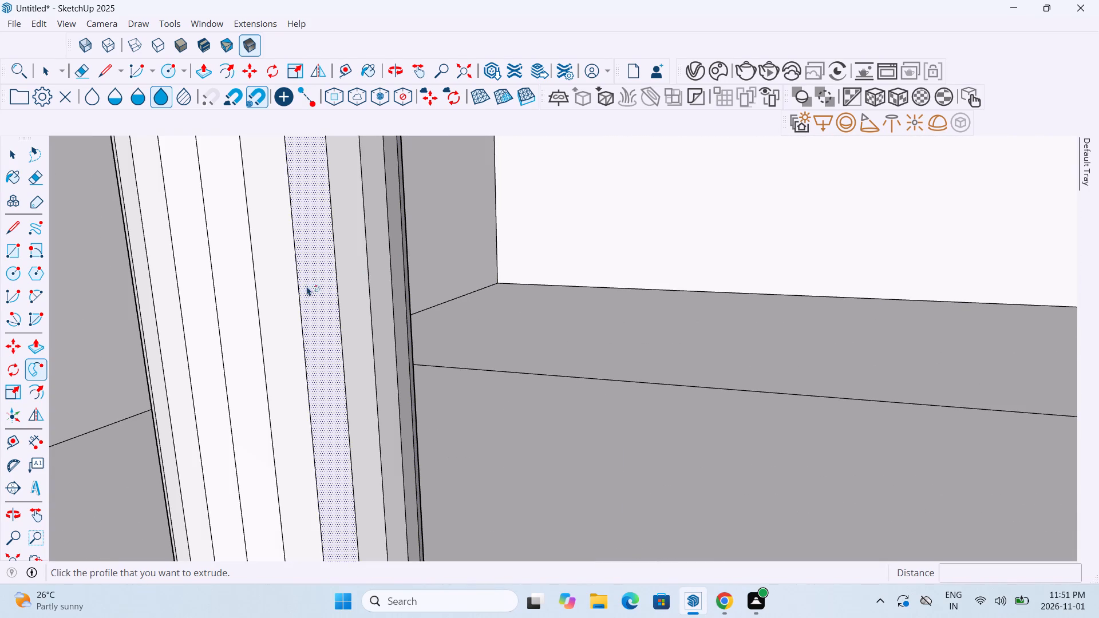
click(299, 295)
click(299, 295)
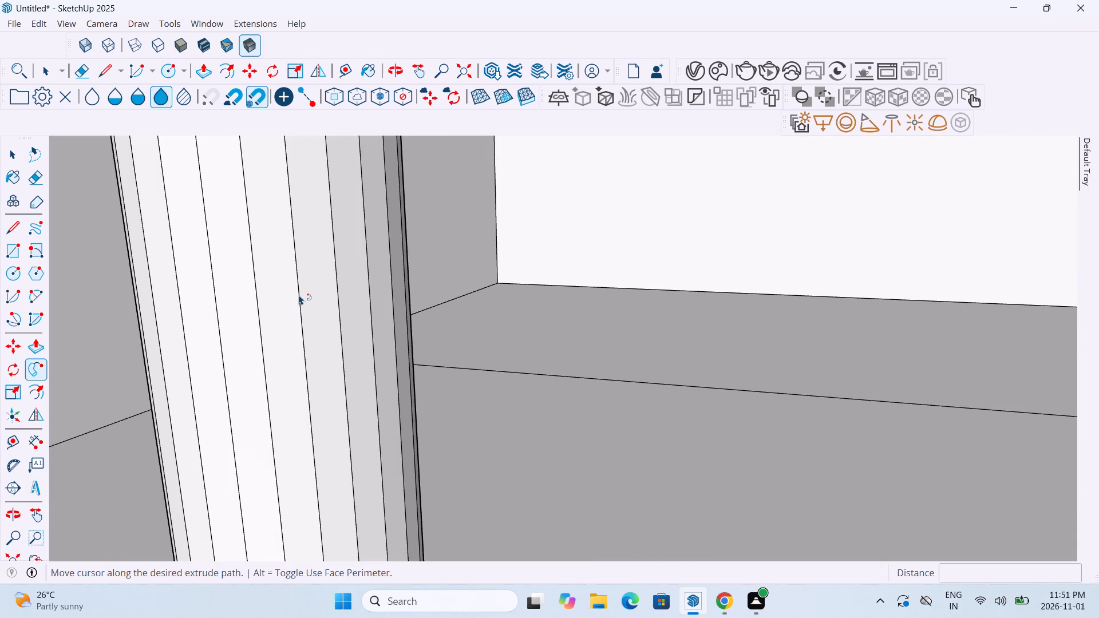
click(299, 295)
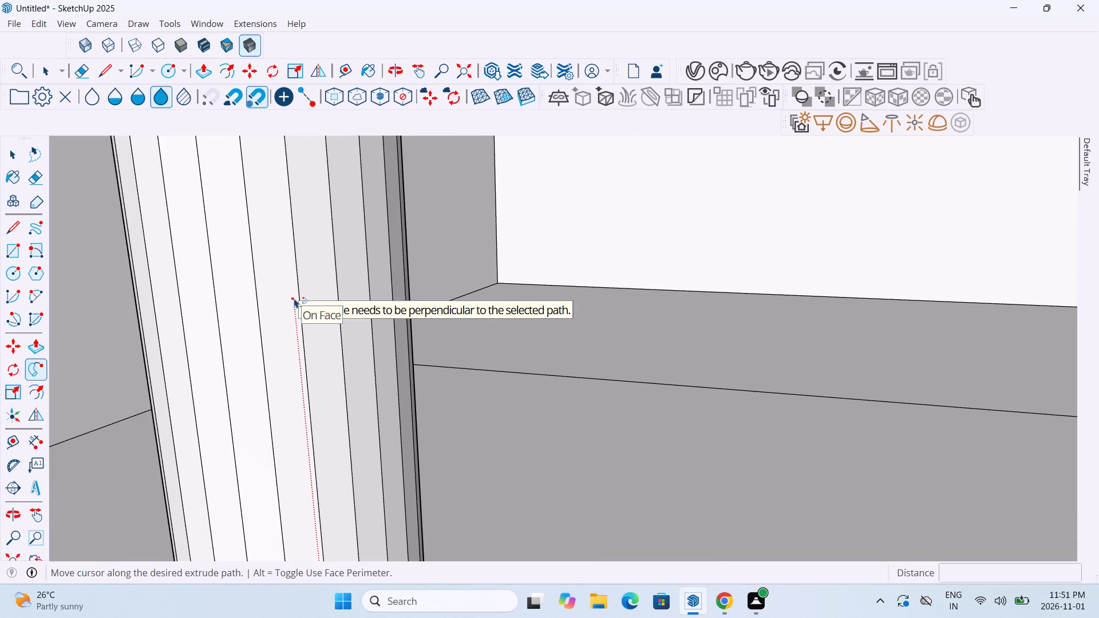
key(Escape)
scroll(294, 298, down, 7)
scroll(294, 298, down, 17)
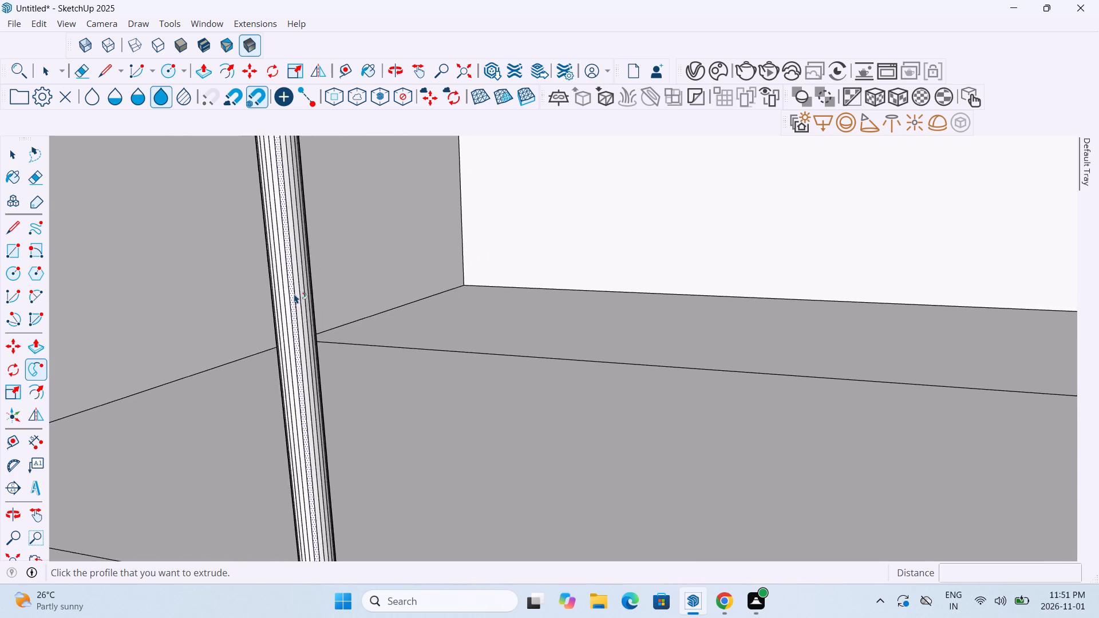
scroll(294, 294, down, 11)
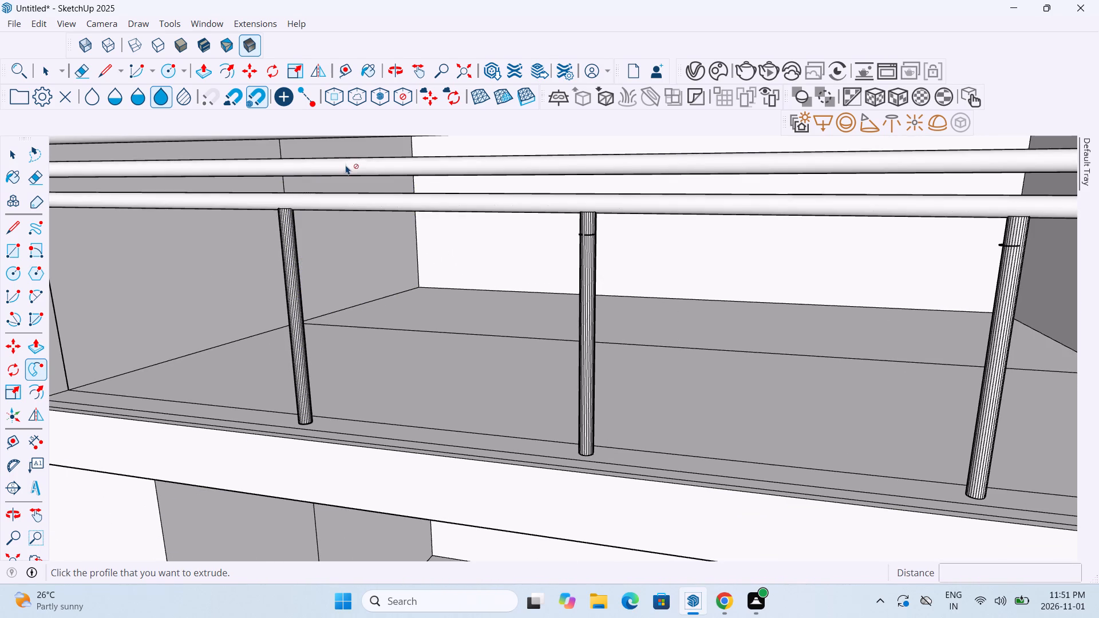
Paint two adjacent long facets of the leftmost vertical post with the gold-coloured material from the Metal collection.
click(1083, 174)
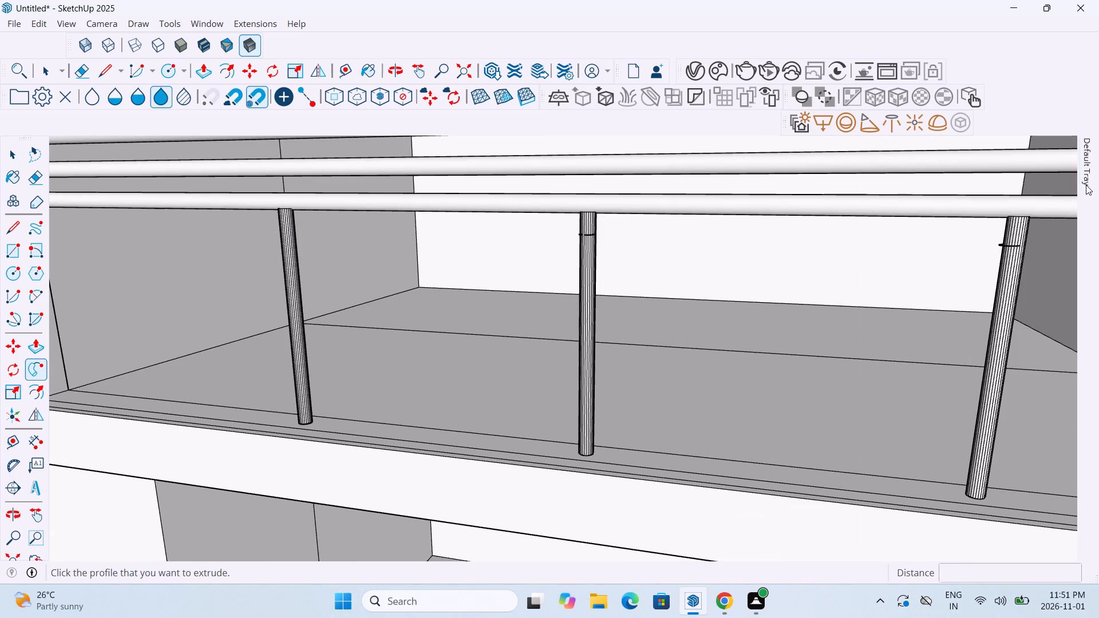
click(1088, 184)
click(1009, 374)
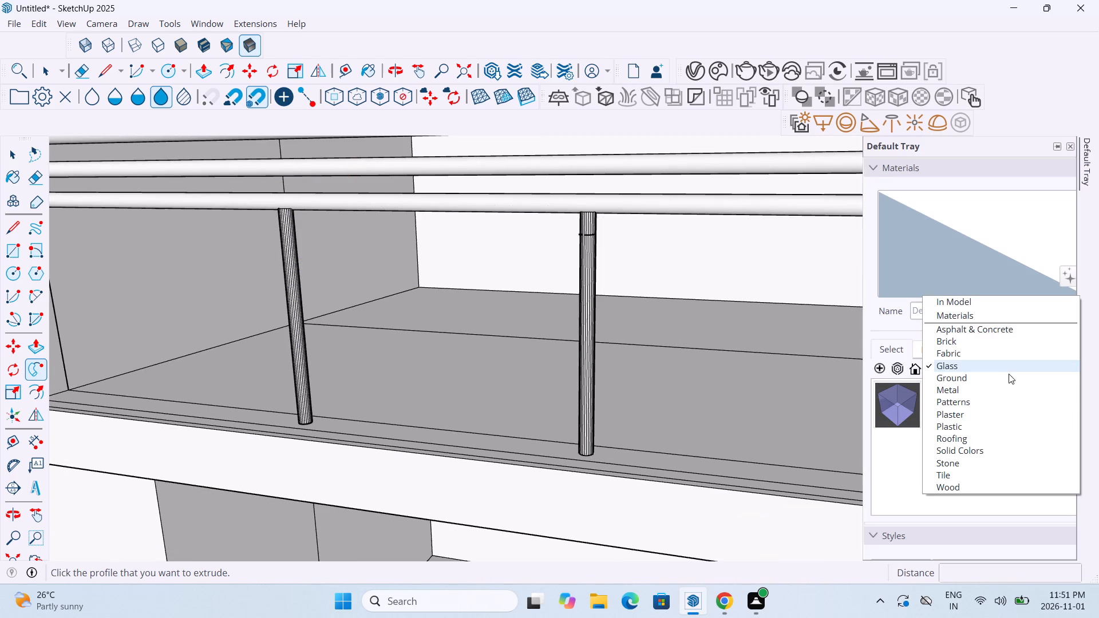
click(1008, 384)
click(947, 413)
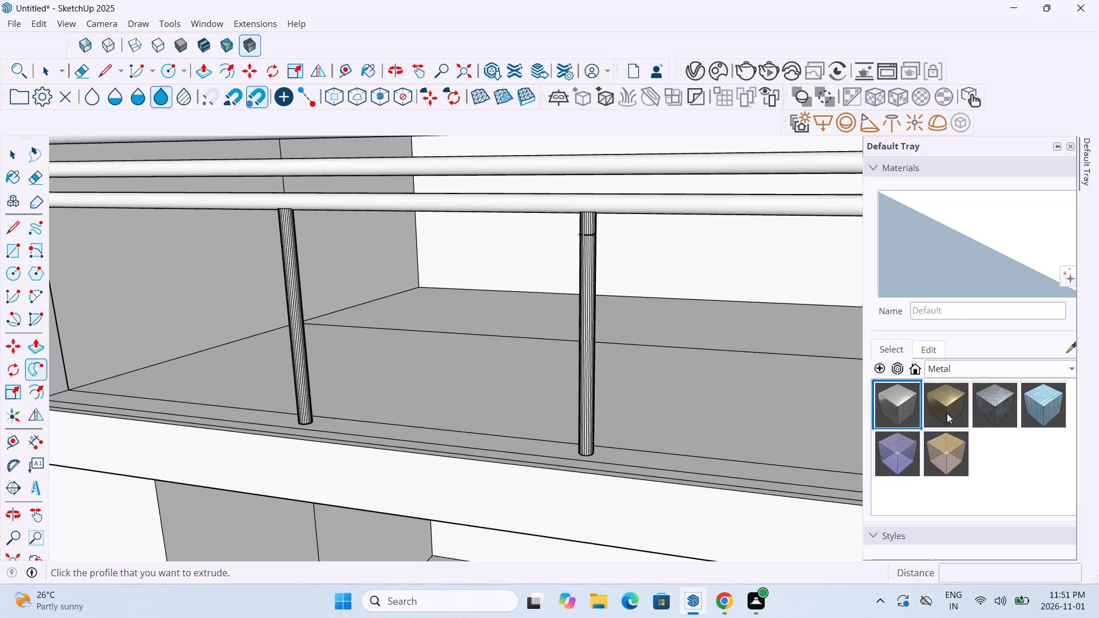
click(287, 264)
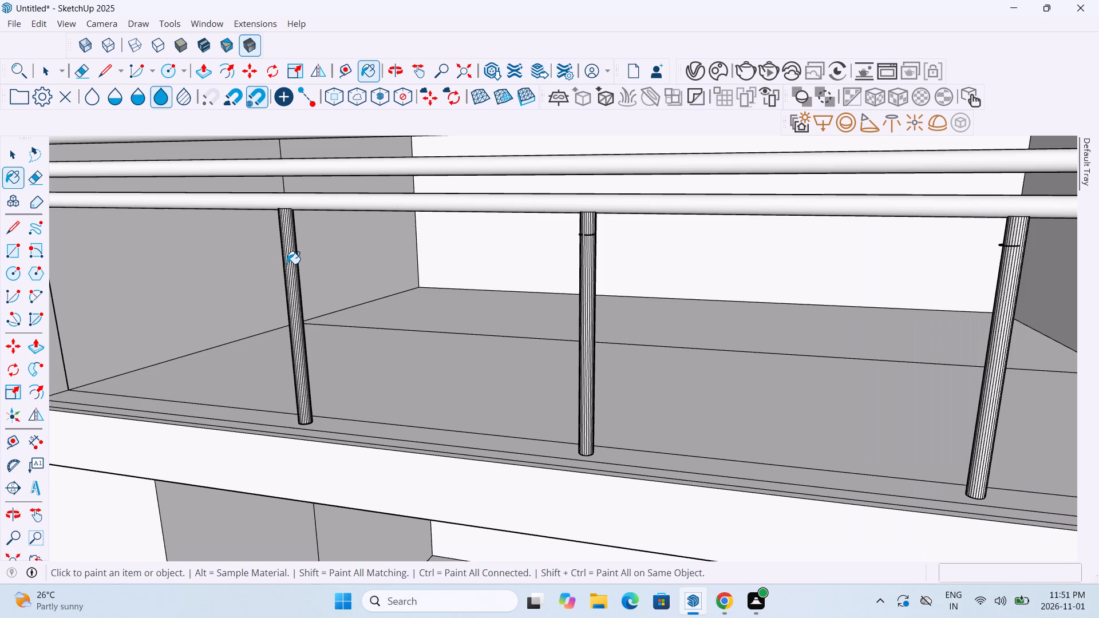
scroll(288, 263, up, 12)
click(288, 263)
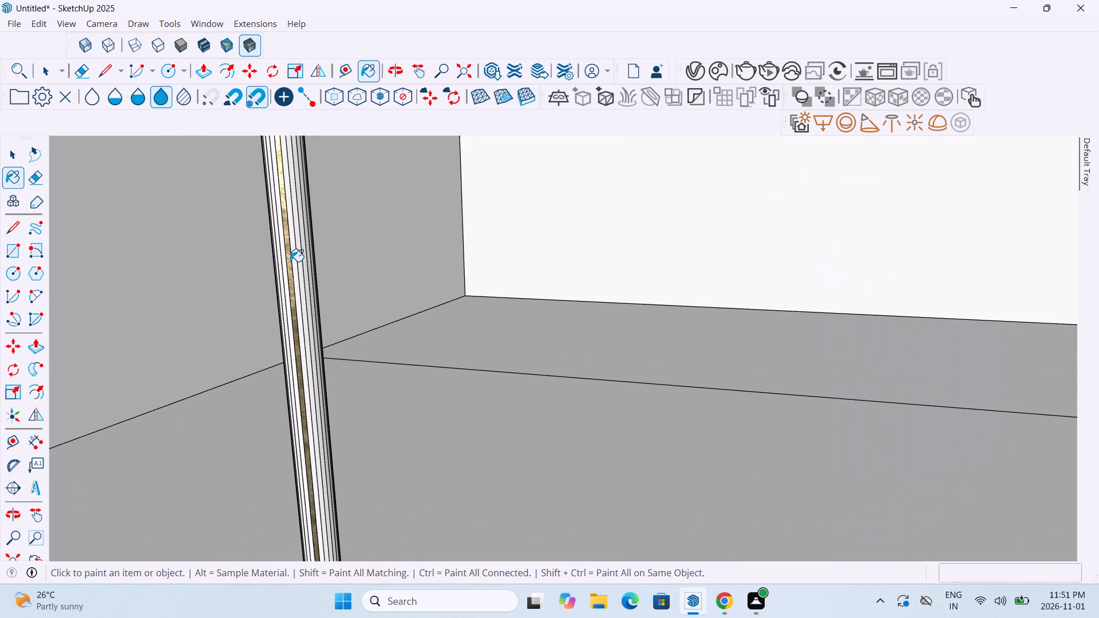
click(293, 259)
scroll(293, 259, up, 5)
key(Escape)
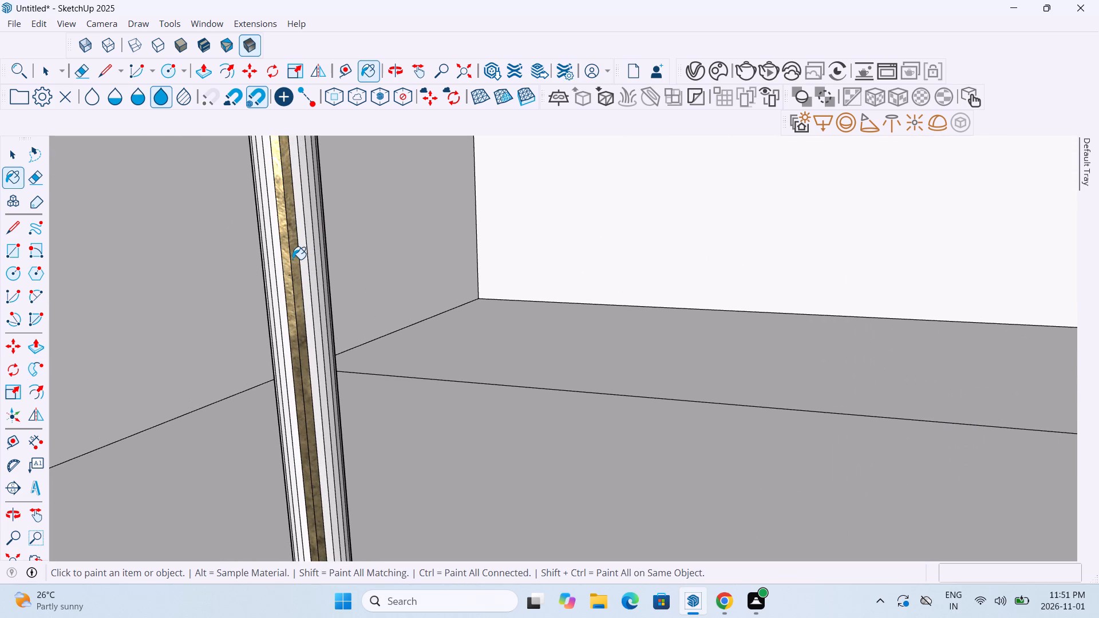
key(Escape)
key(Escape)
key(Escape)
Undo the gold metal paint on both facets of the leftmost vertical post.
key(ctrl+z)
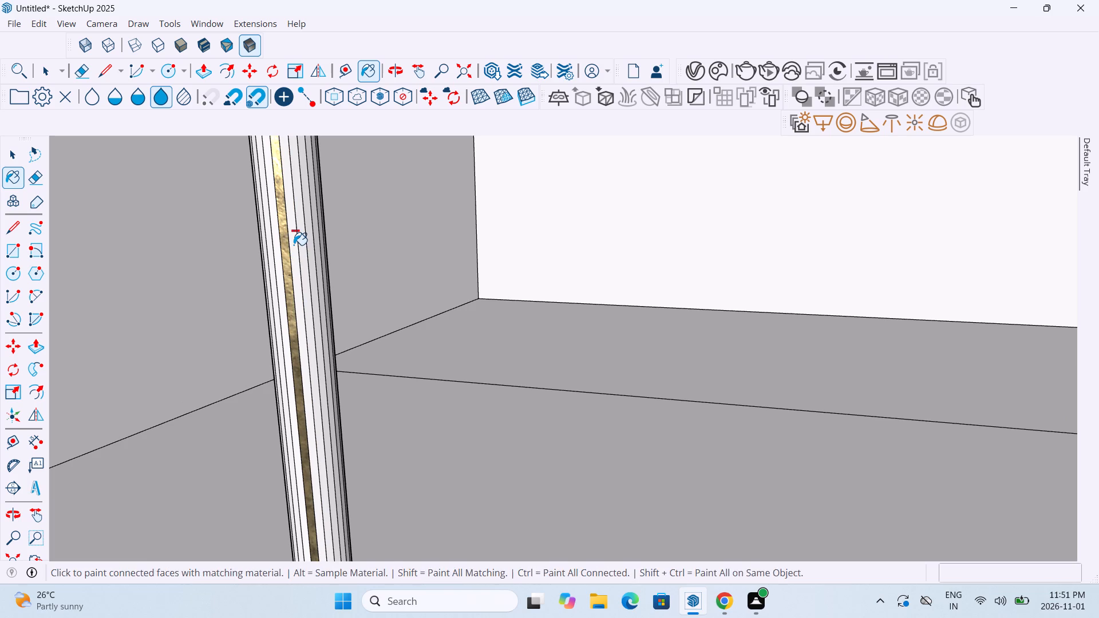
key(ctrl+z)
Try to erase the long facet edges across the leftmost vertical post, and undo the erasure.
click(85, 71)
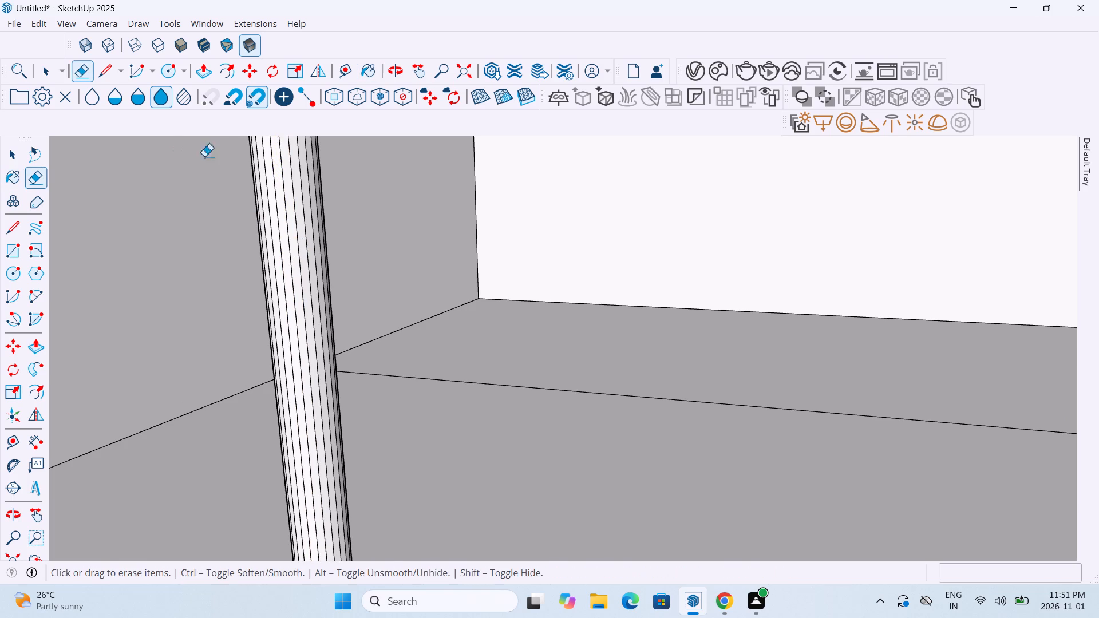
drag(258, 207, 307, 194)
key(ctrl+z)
Undo the Follow Me extrusions of all three vertical posts, back to their bare path lines and floor circles.
scroll(313, 221, down, 7)
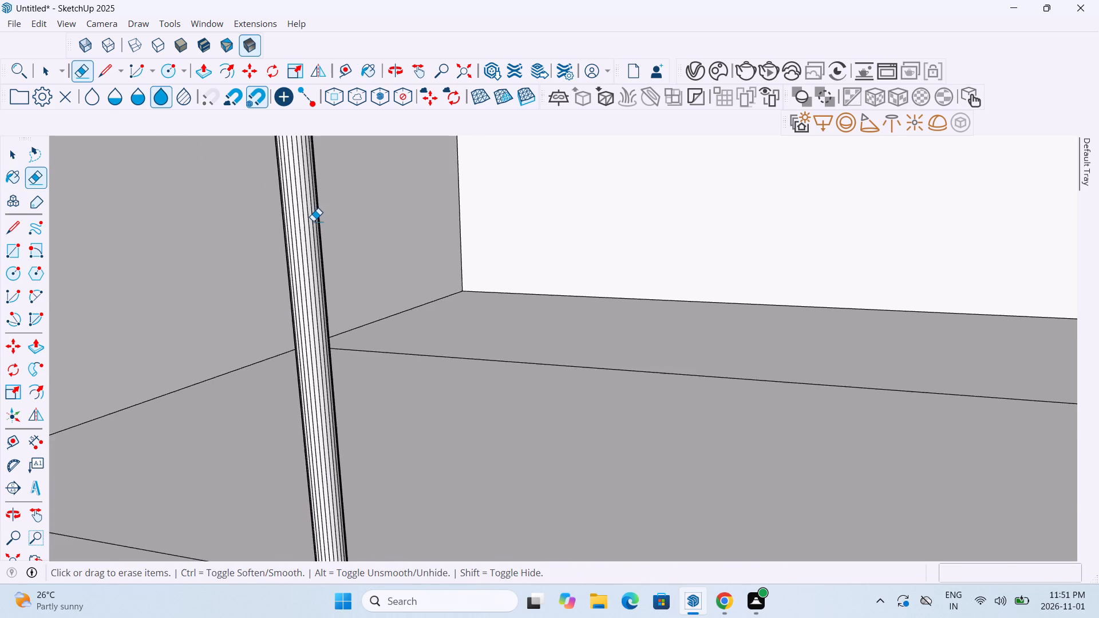
scroll(313, 221, down, 20)
key(ctrl+z)
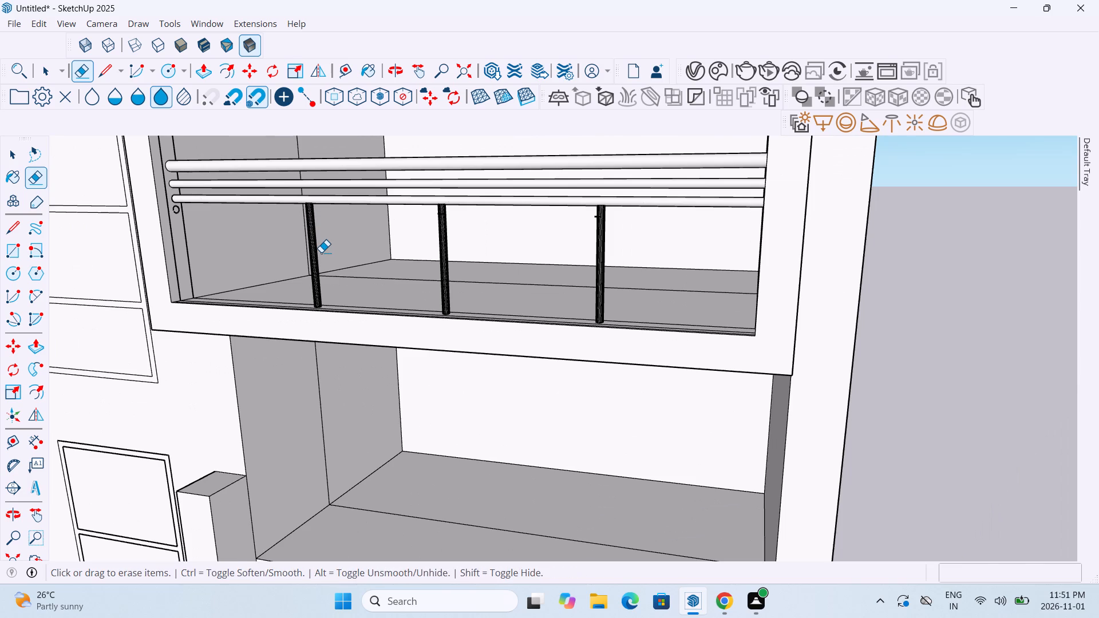
key(ctrl+z)
key(ctrl+z)
key(ctrl+z)
key(ctrl+z)
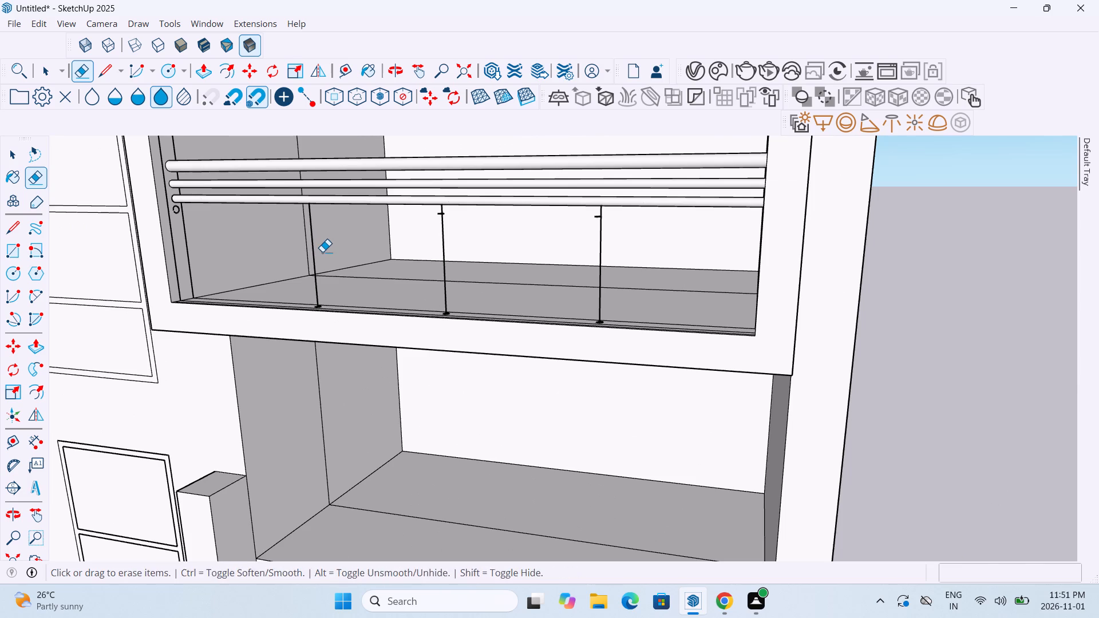
Undo every erasure on the small circle near the upper end of the leftmost vertical post line to restore it.
key(ctrl+z)
key(ctrl+z)
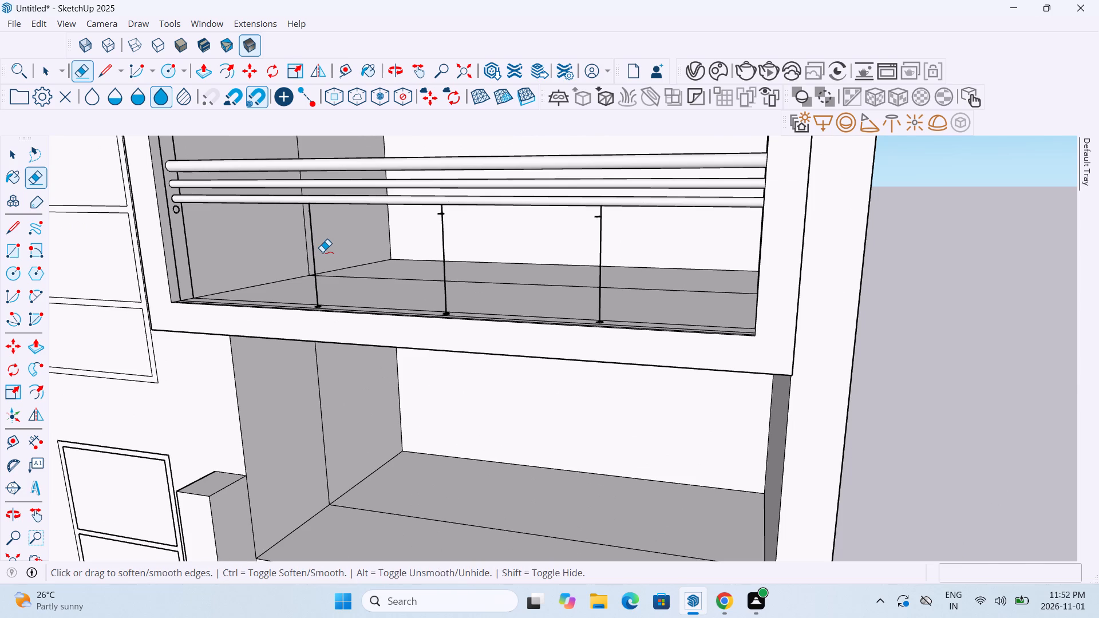
key(ctrl+z)
key(ctrl+z)
key(ctrl+z)
key(ctrl+z)
key(ctrl+z)
key(ctrl+z)
key(ctrl+z)
key(ctrl+z)
key(ctrl+z)
key(ctrl+z)
key(ctrl+z)
key(ctrl+z)
key(ctrl+z)
key(ctrl+z)
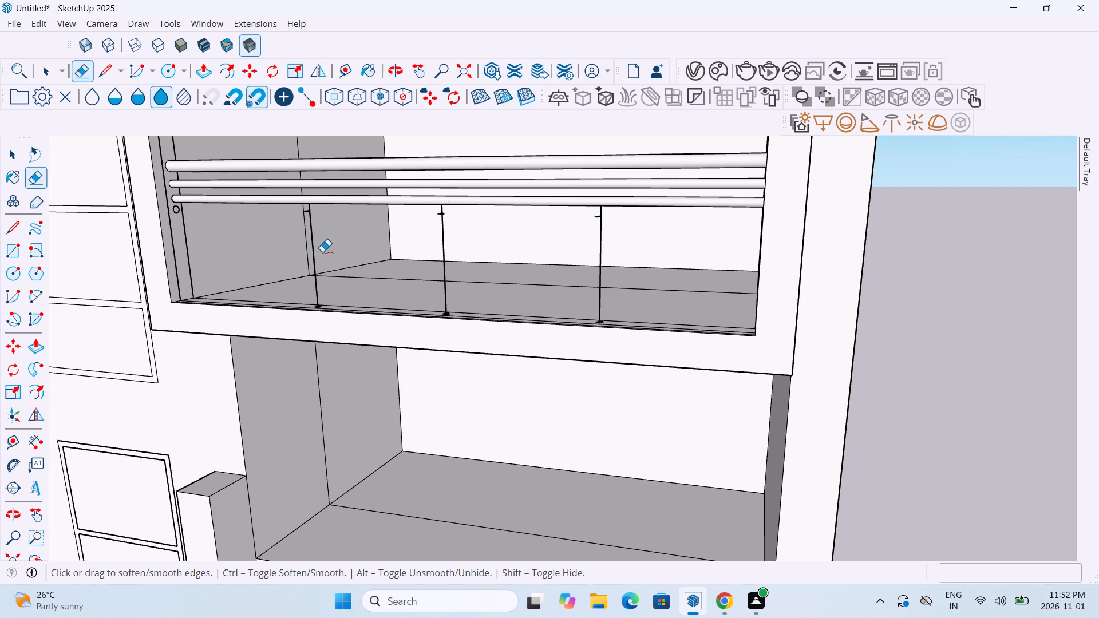
Undo the erasure of the horizontal line beneath the lowest rail and the redrawing of the three vertical path lines.
scroll(322, 252, up, 5)
middle_drag(322, 252, 333, 296)
scroll(331, 296, down, 6)
key(ctrl+z)
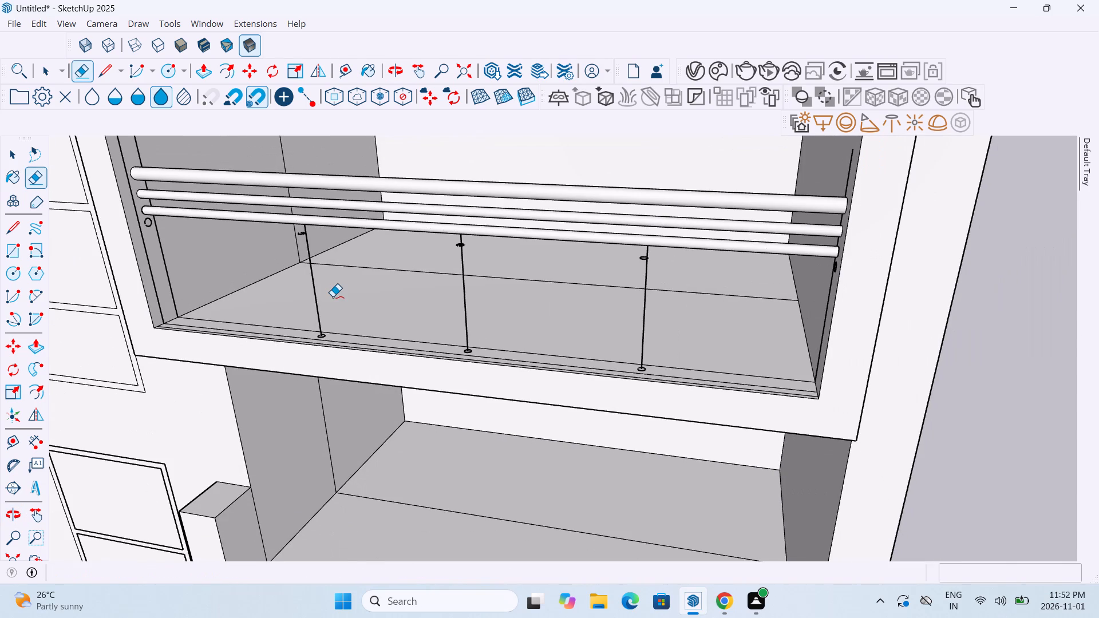
key(ctrl+z)
key(ctrl+z)
key(ctrl+z)
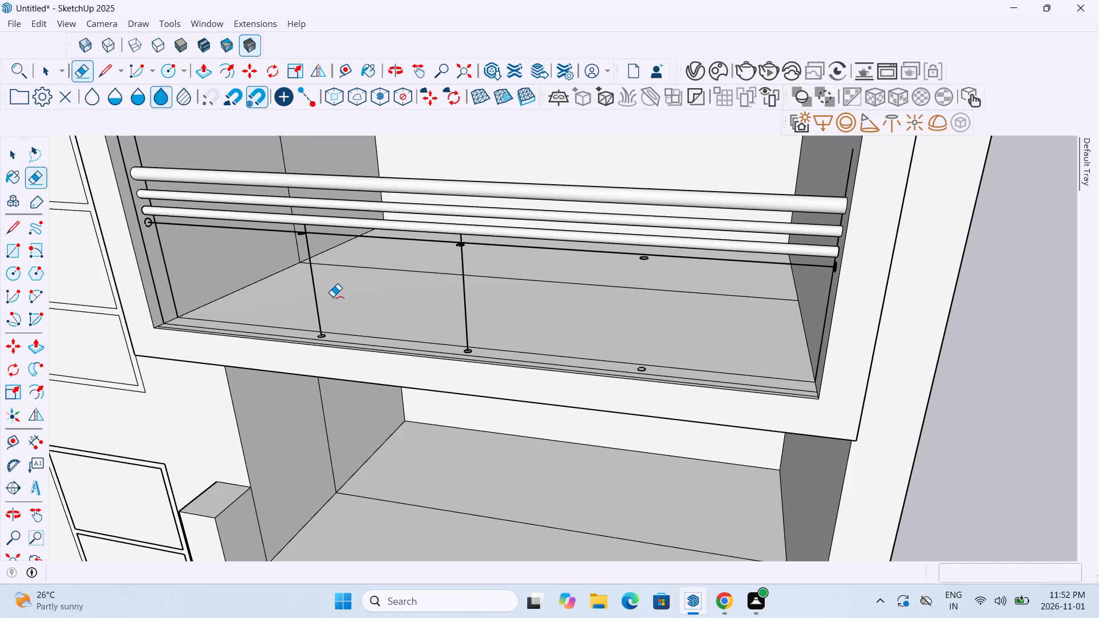
key(ctrl+z)
key(ctrl+z)
key(ctrl+z)
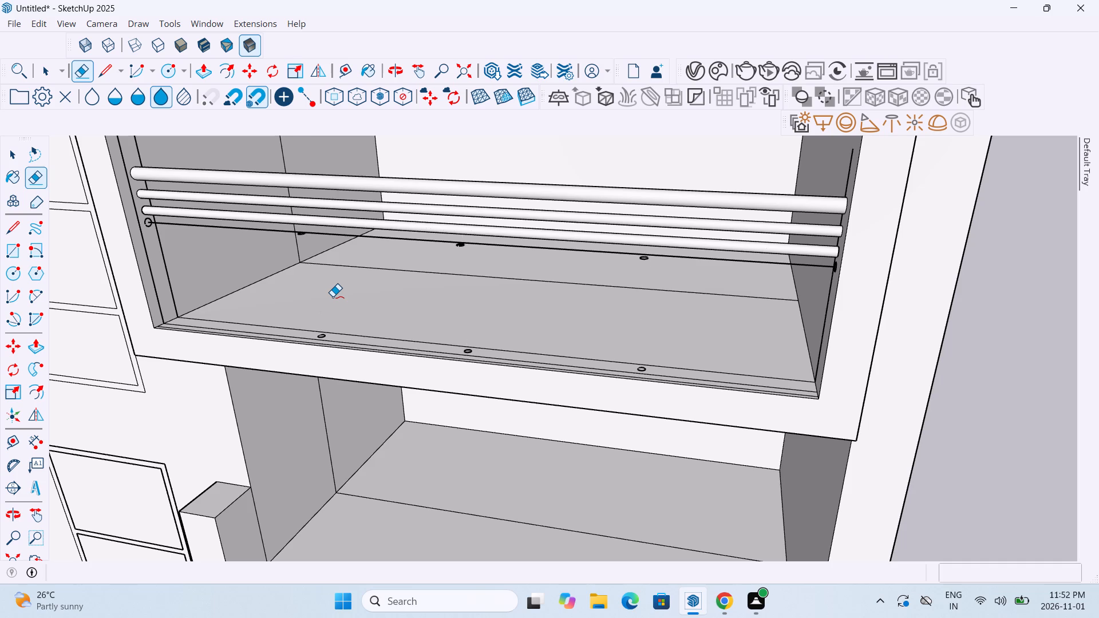
Undo the deletions of the three round vertical posts to bring the earlier posts back.
key(ctrl+z)
key(ctrl+z)
key(ctrl+z)
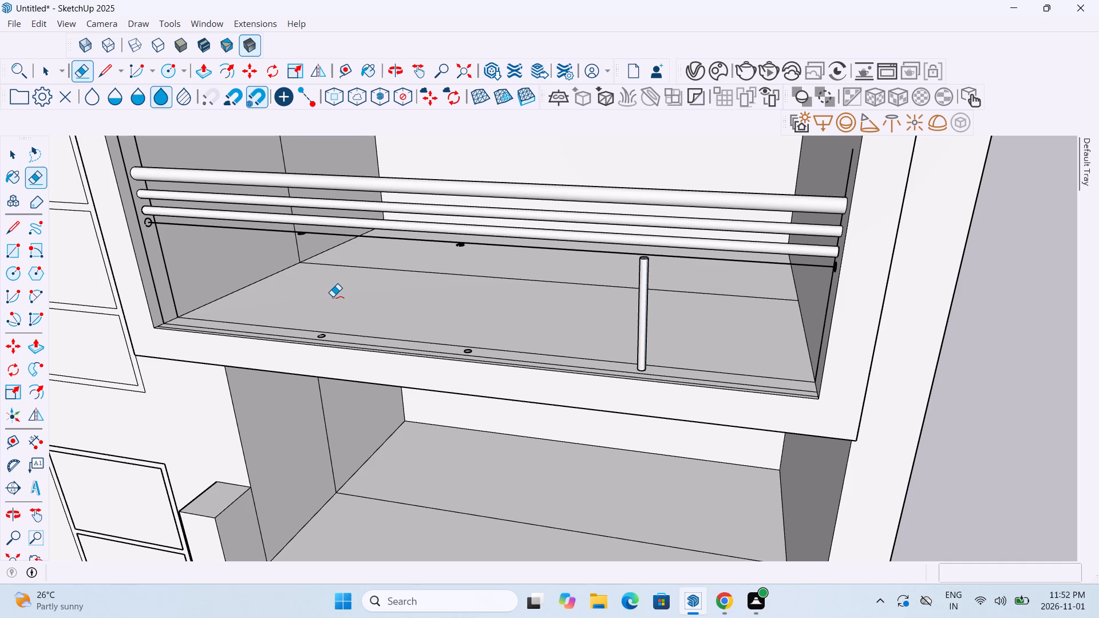
key(ctrl+z)
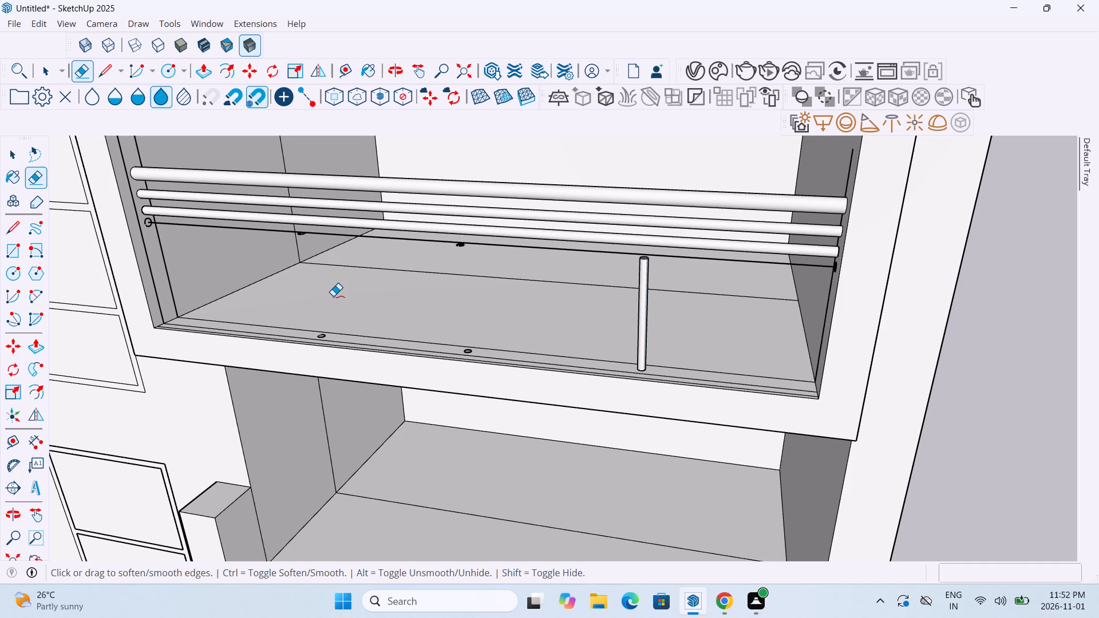
key(ctrl+z)
key(ctrl+z)
key(ctrl+z)
key(ctrl+z)
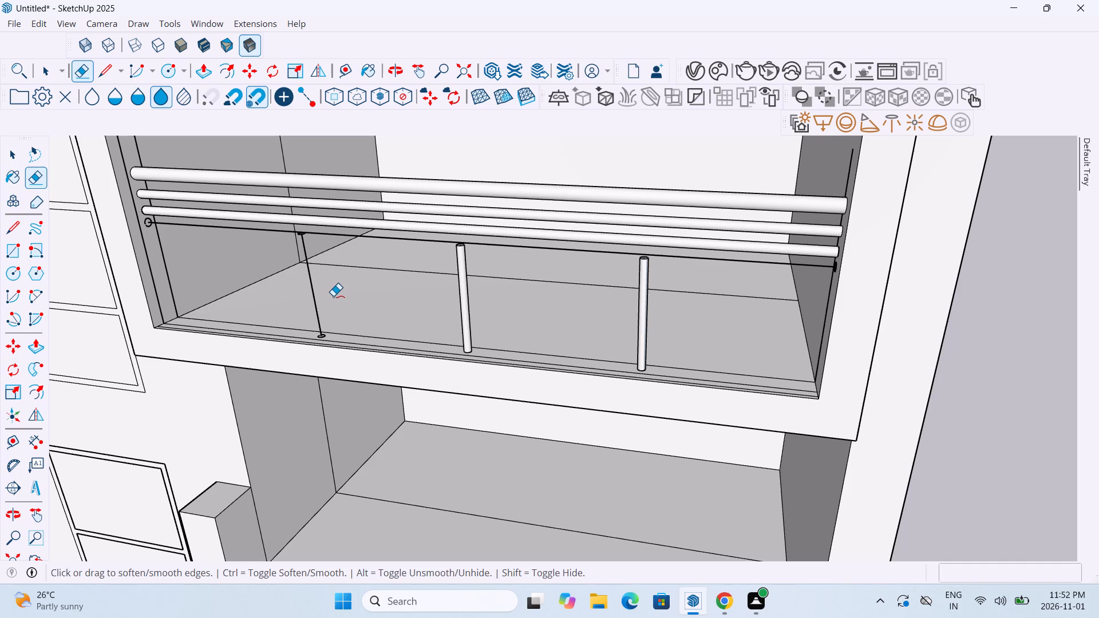
key(ctrl+z)
Push/Pull the top face of the leftmost post upward about 3 11/16" to reach the lowest rail.
scroll(319, 239, up, 4)
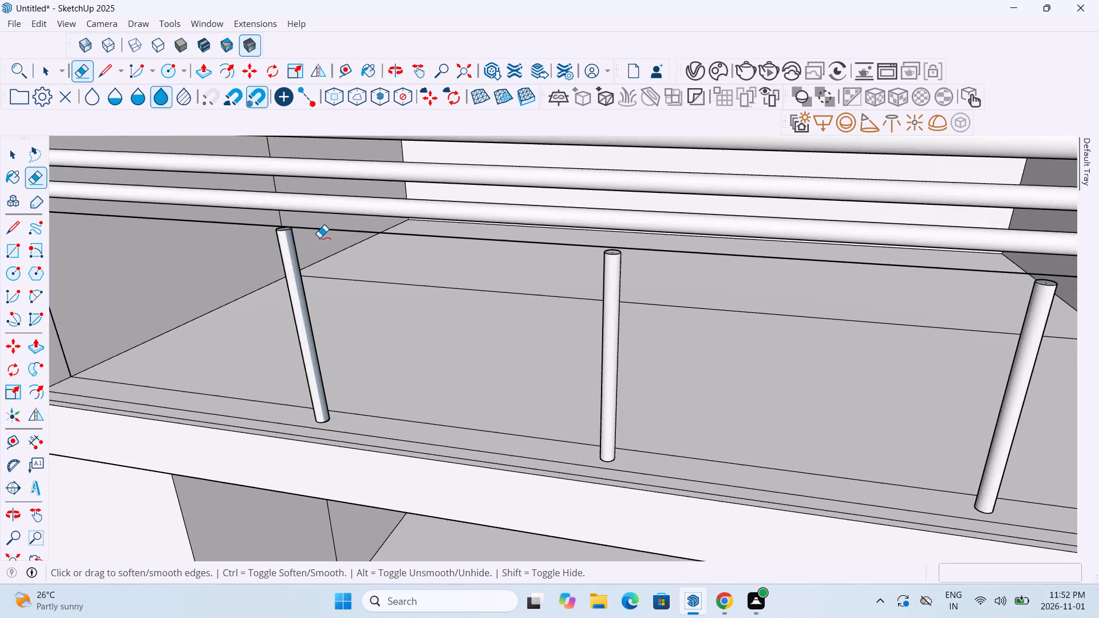
scroll(319, 237, up, 5)
middle_drag(272, 233, 279, 275)
scroll(279, 275, down, 3)
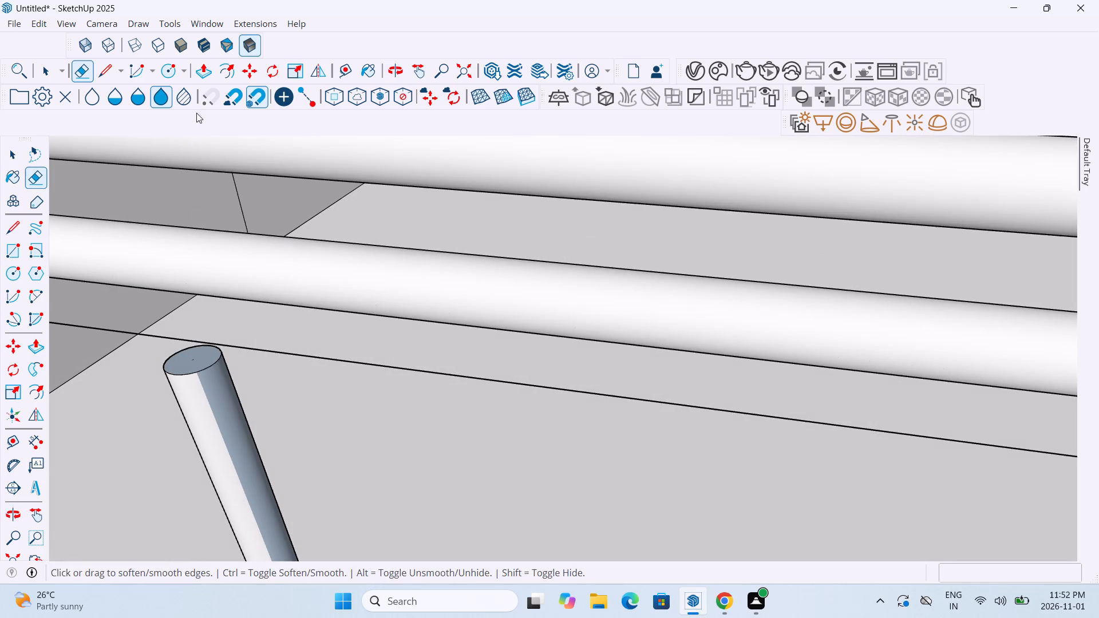
click(210, 74)
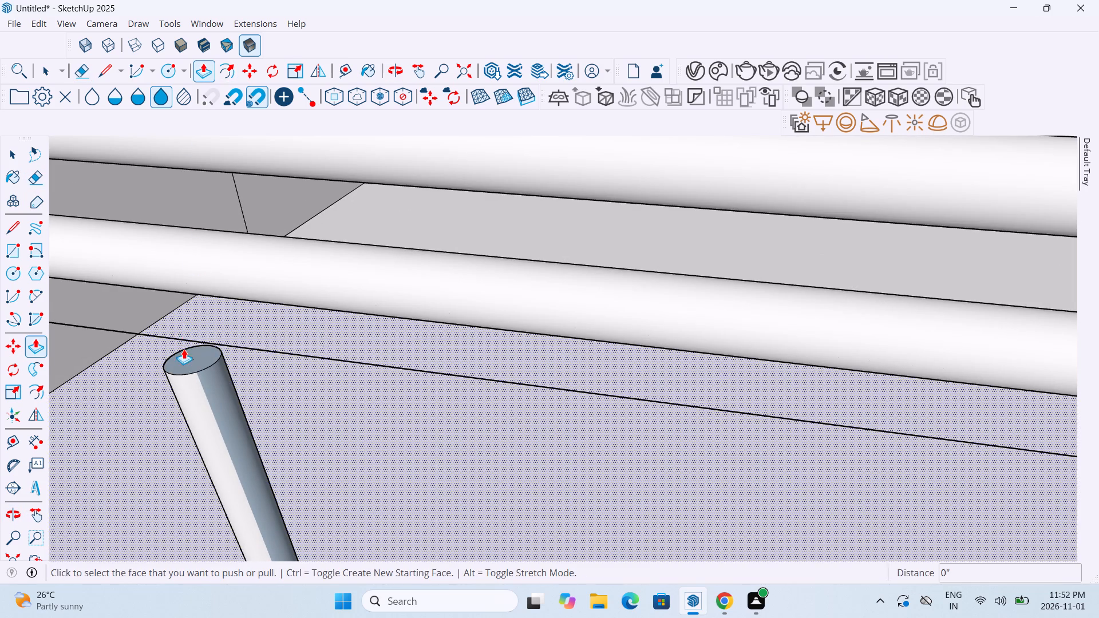
click(186, 358)
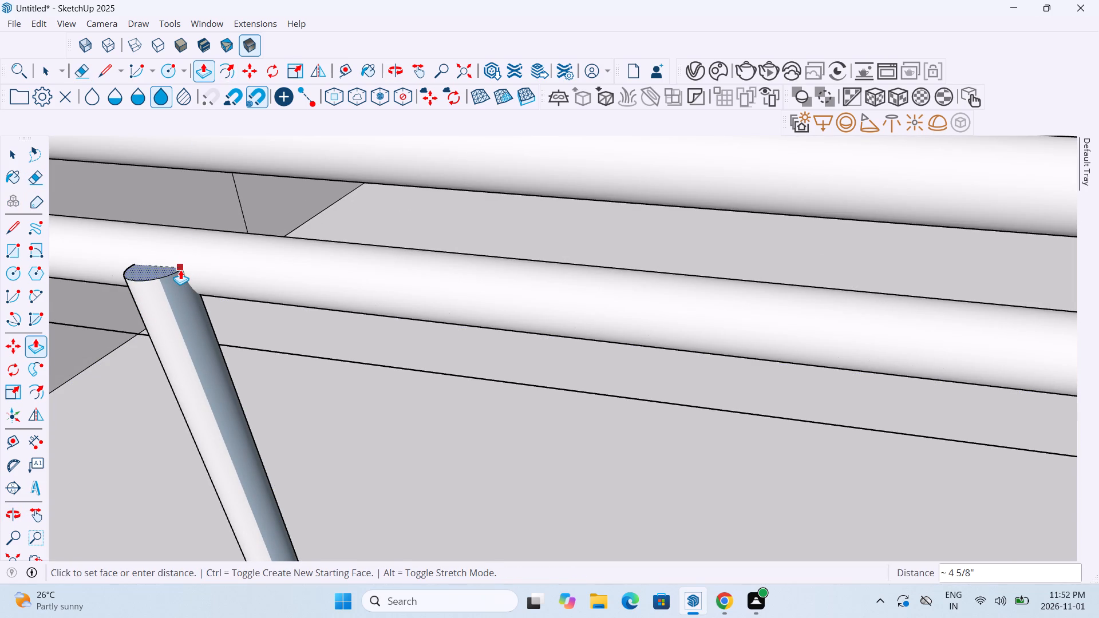
scroll(180, 270, down, 3)
middle_drag(180, 270, 283, 241)
scroll(283, 241, down, 3)
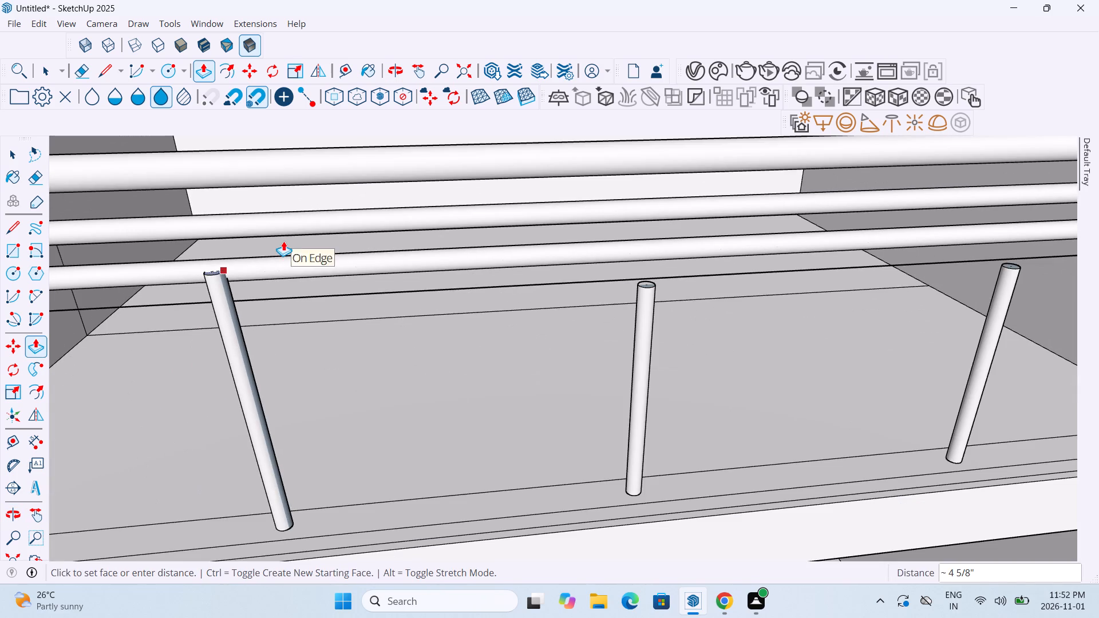
click(235, 275)
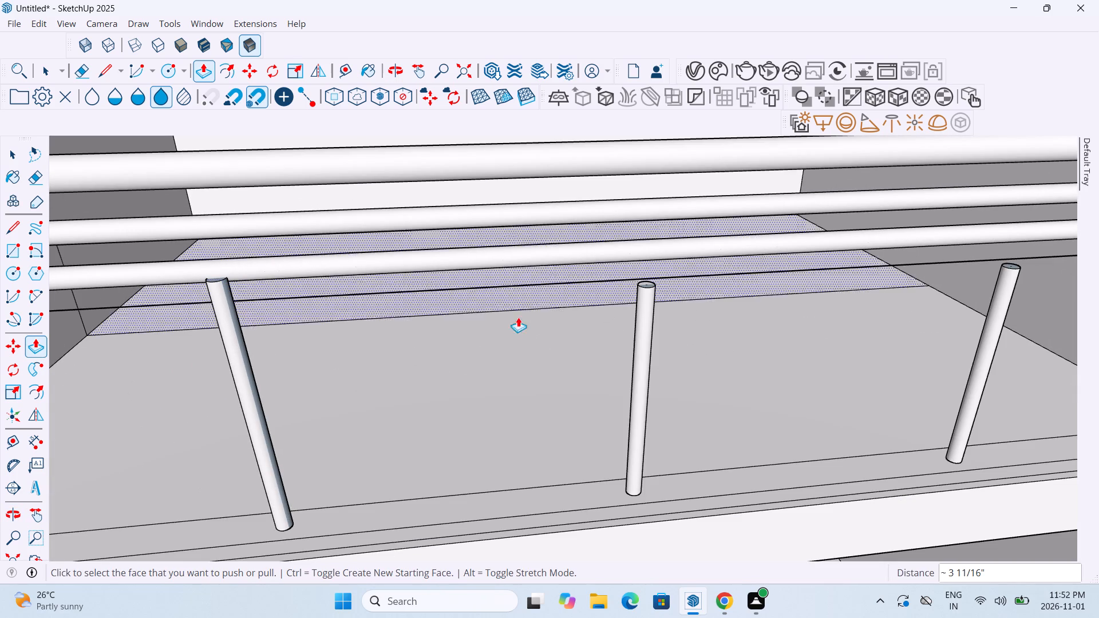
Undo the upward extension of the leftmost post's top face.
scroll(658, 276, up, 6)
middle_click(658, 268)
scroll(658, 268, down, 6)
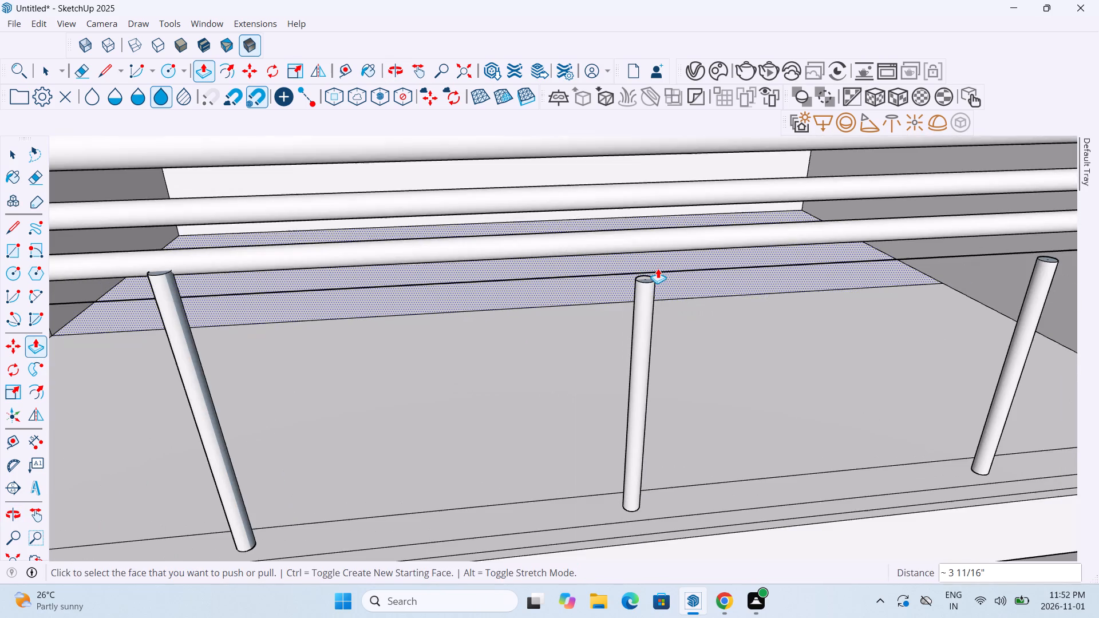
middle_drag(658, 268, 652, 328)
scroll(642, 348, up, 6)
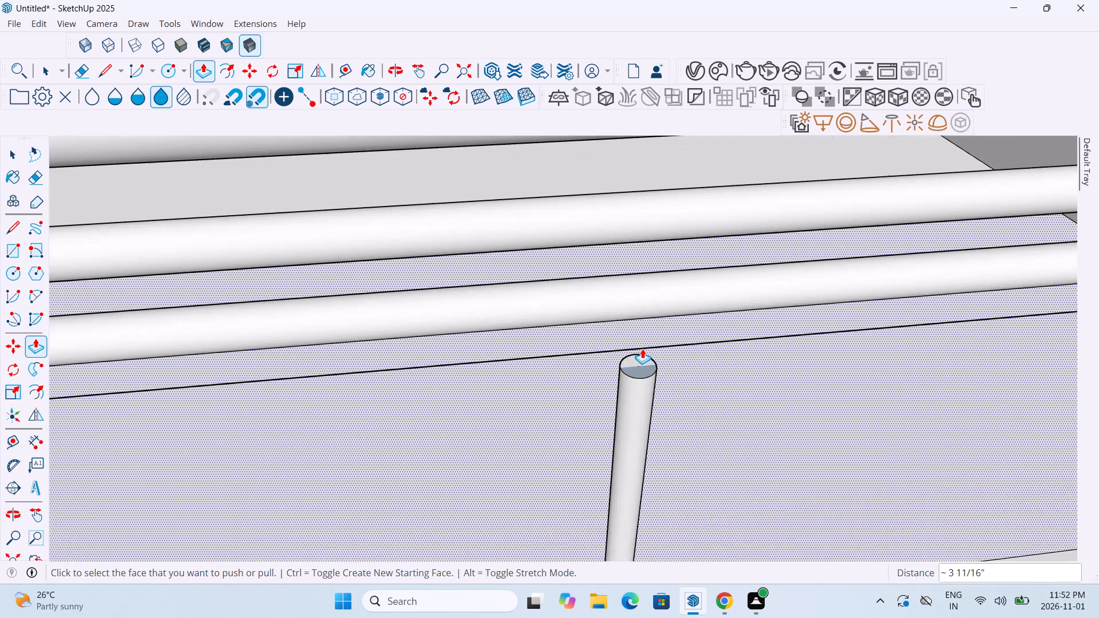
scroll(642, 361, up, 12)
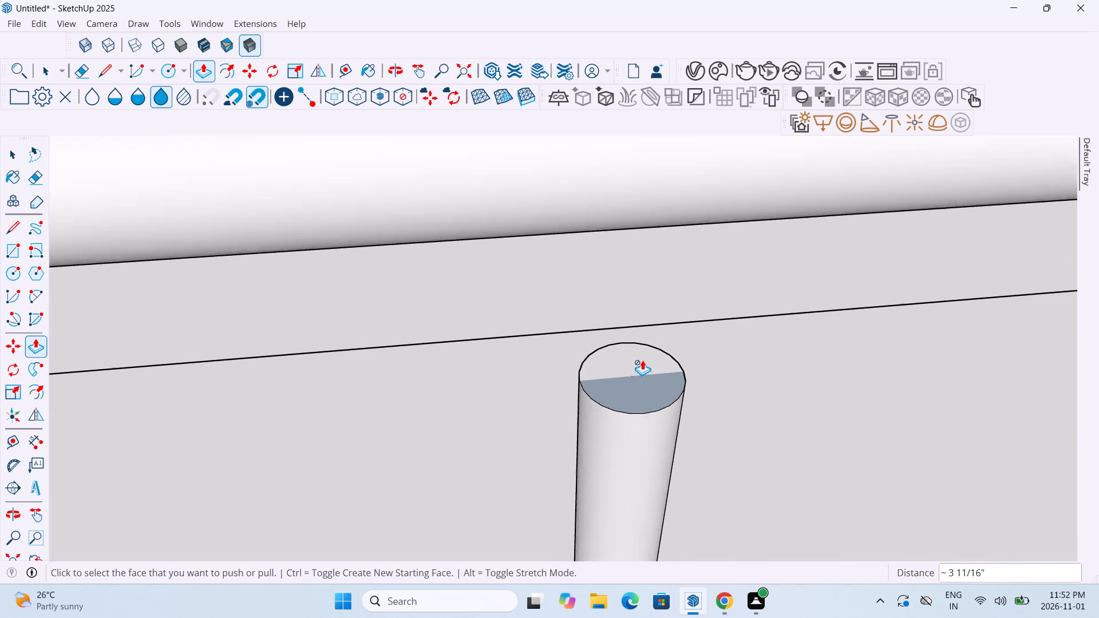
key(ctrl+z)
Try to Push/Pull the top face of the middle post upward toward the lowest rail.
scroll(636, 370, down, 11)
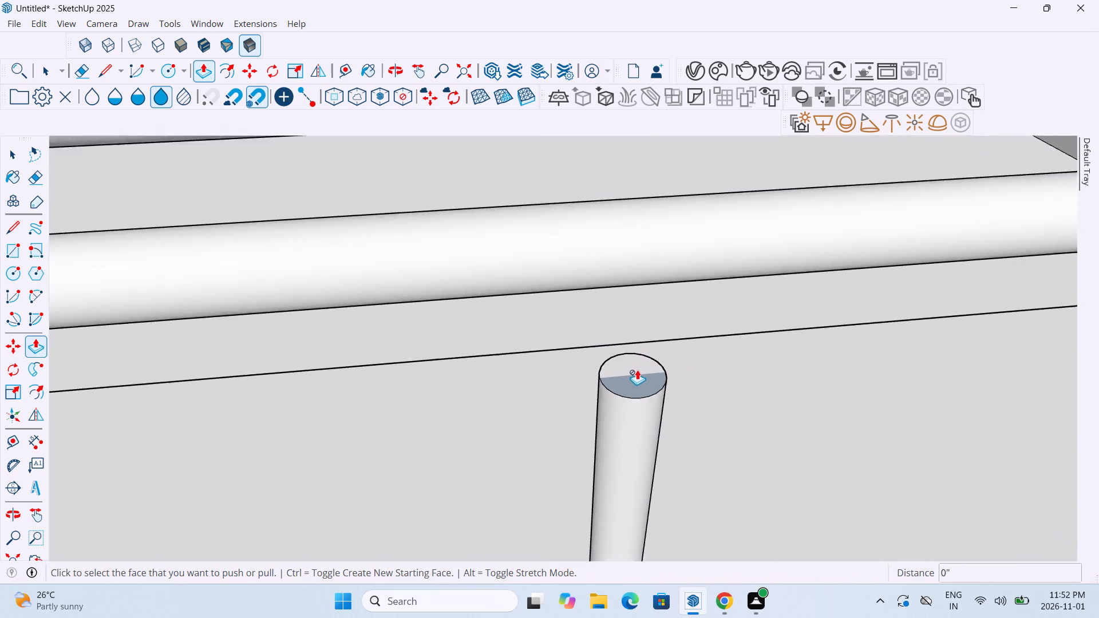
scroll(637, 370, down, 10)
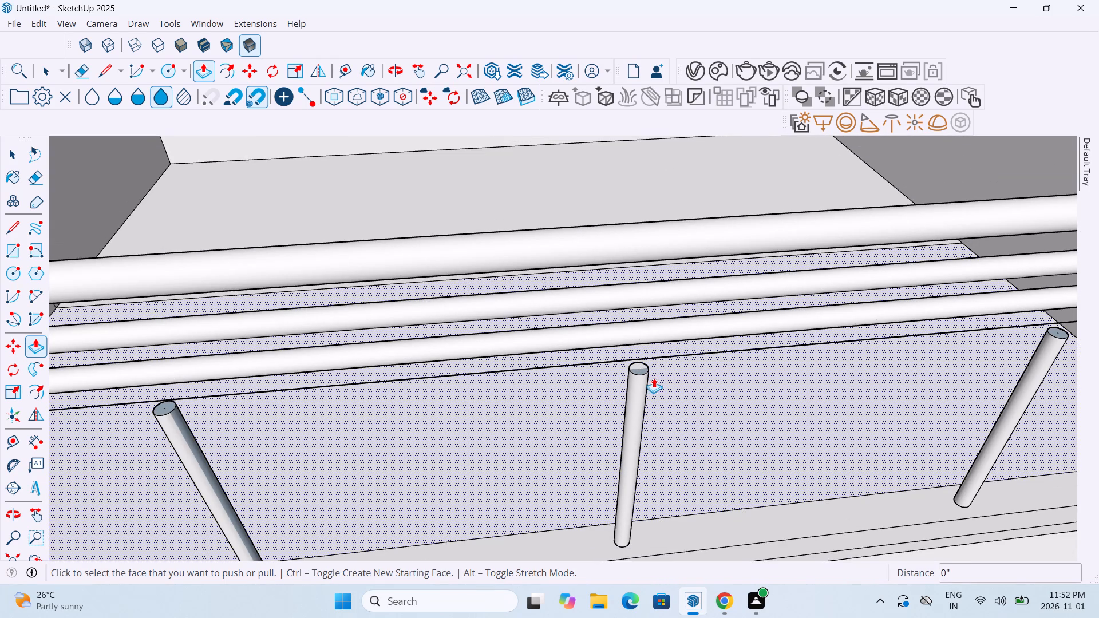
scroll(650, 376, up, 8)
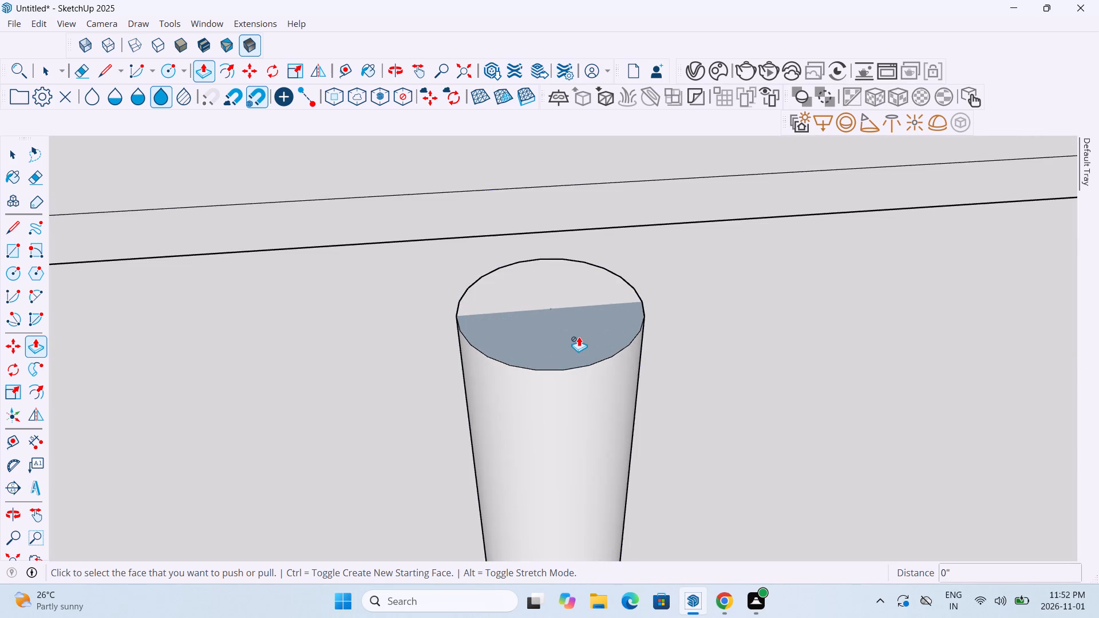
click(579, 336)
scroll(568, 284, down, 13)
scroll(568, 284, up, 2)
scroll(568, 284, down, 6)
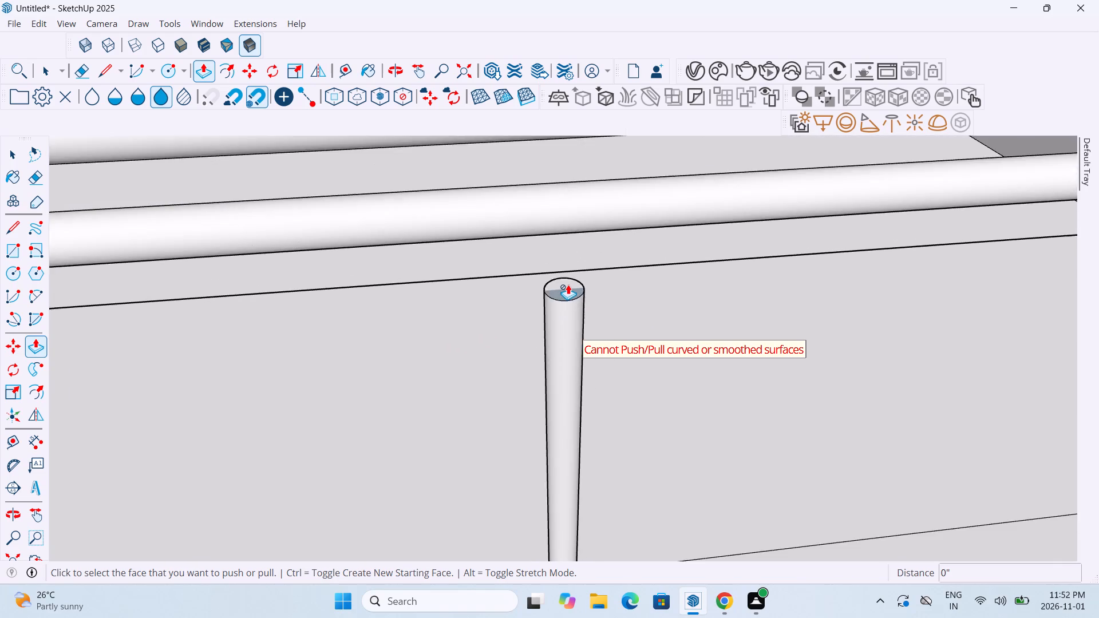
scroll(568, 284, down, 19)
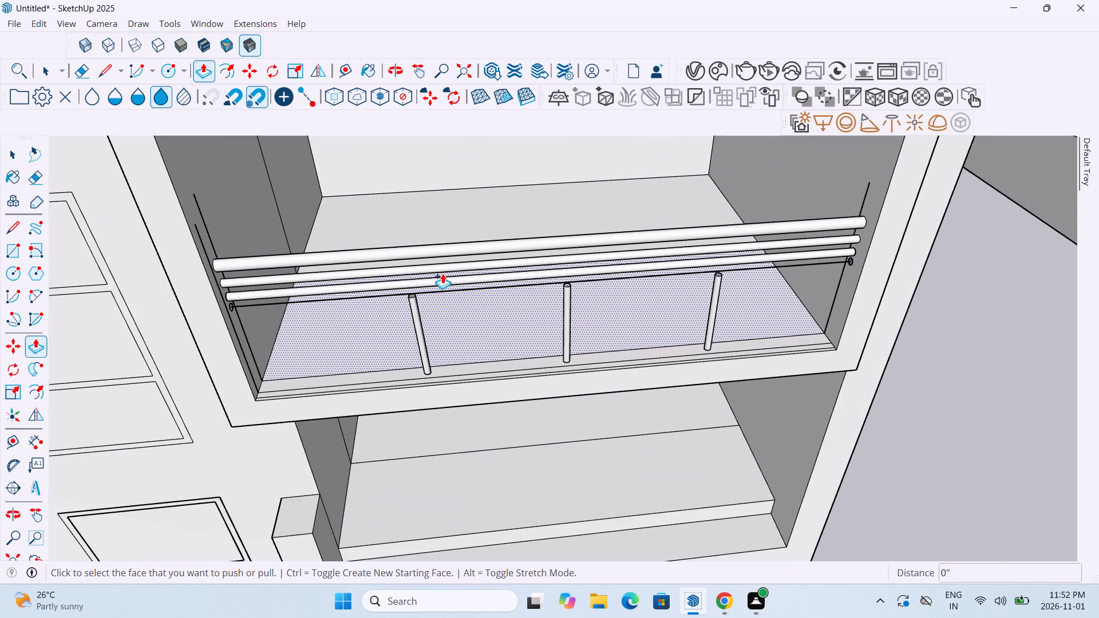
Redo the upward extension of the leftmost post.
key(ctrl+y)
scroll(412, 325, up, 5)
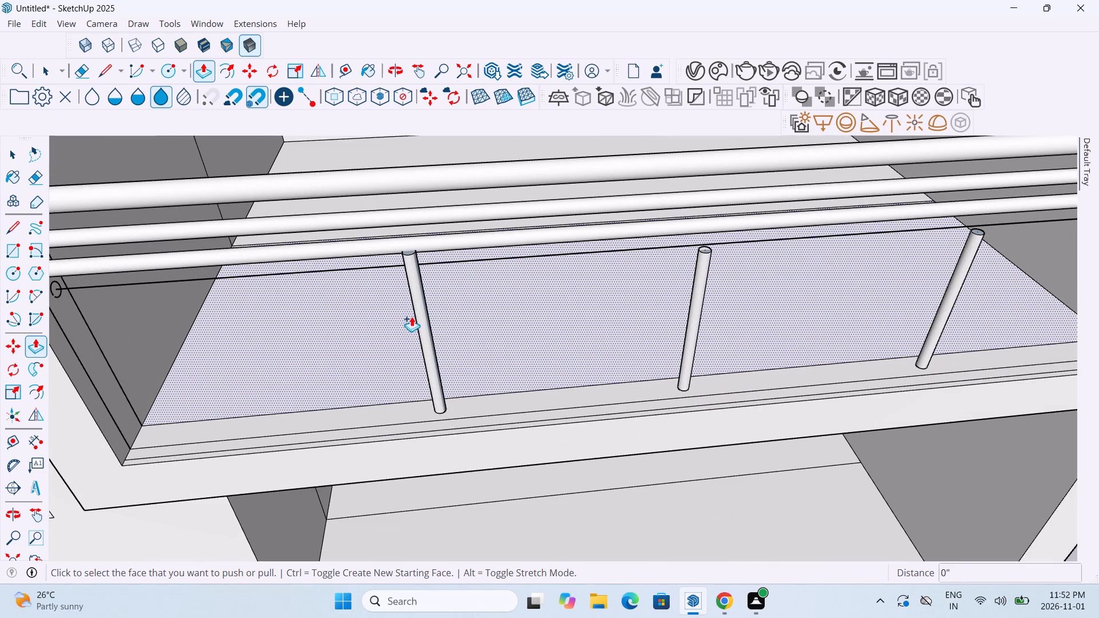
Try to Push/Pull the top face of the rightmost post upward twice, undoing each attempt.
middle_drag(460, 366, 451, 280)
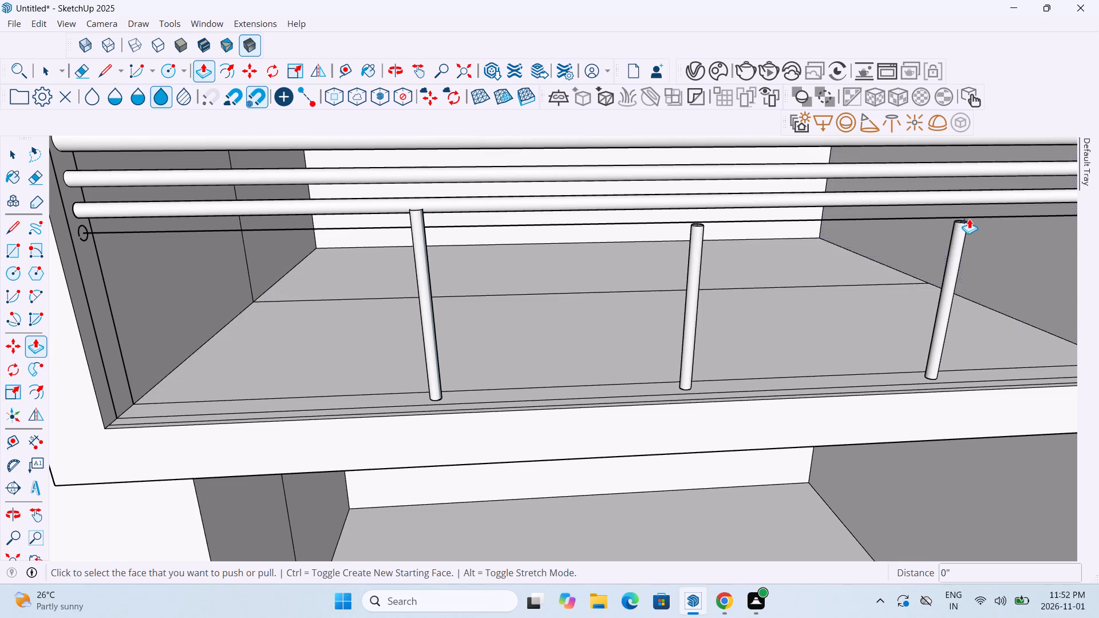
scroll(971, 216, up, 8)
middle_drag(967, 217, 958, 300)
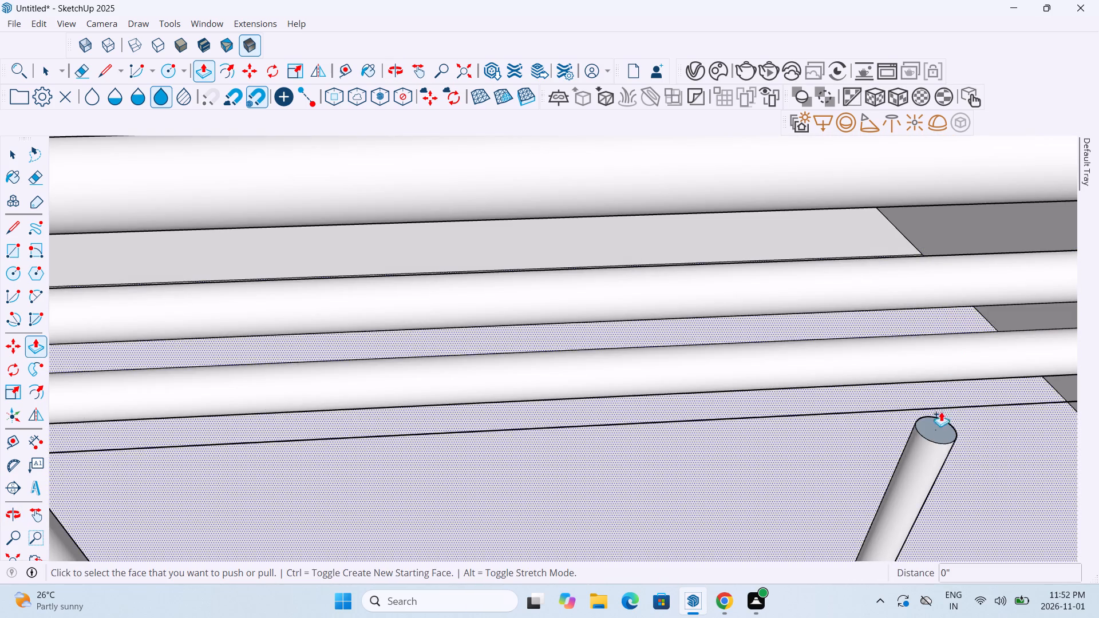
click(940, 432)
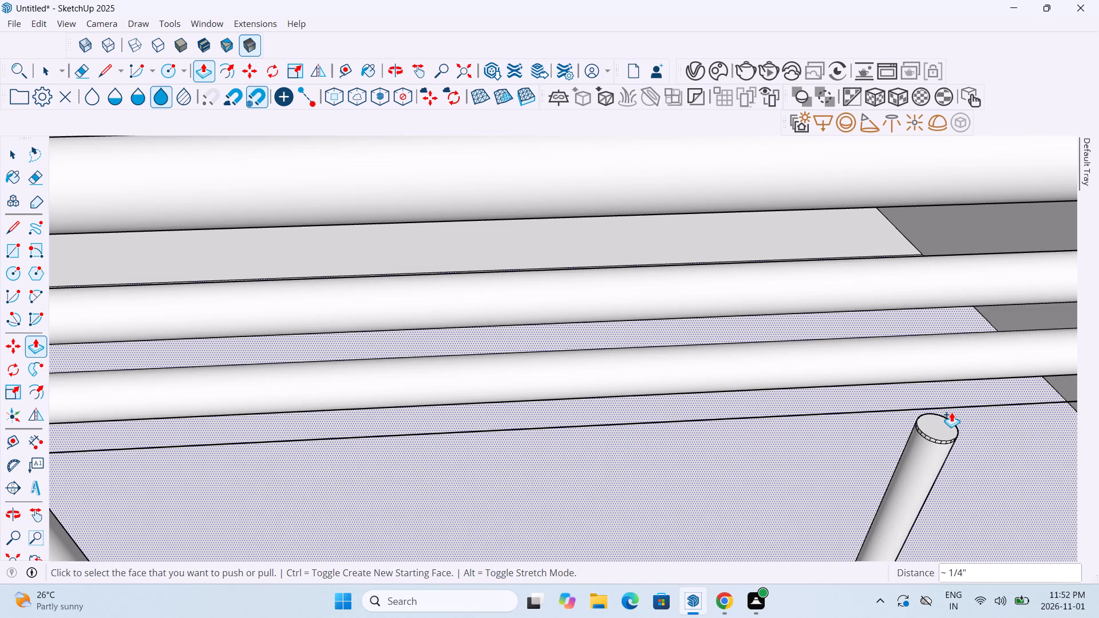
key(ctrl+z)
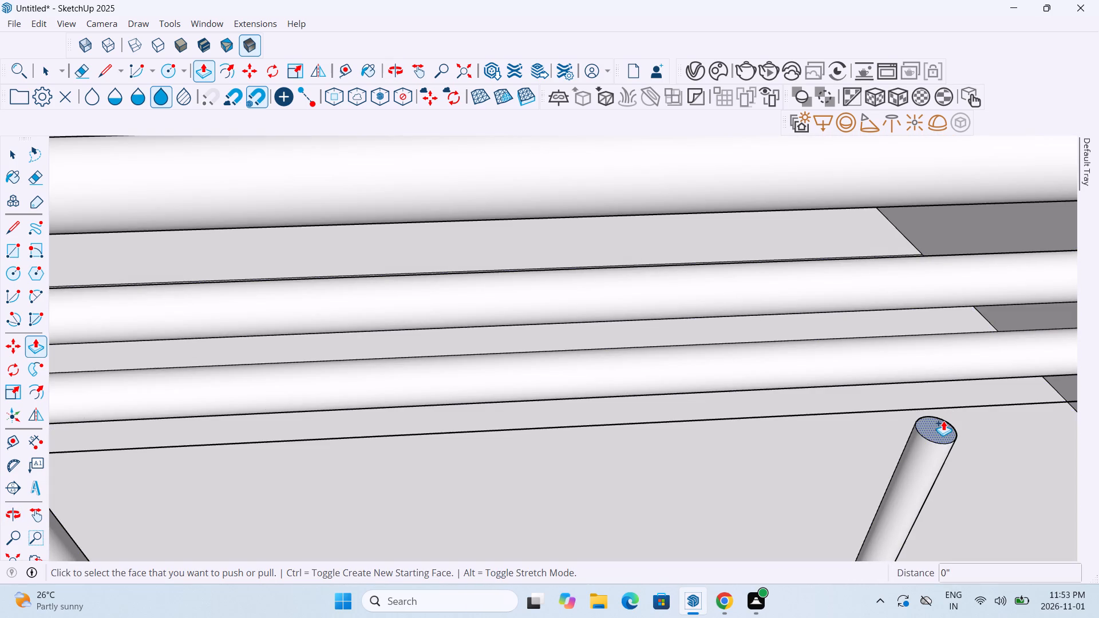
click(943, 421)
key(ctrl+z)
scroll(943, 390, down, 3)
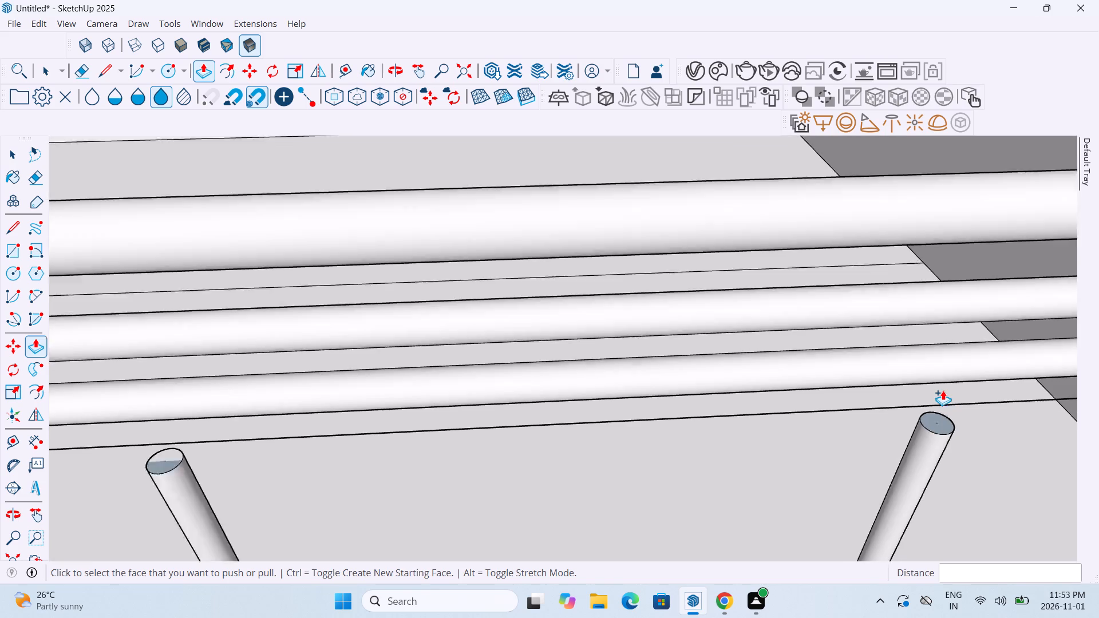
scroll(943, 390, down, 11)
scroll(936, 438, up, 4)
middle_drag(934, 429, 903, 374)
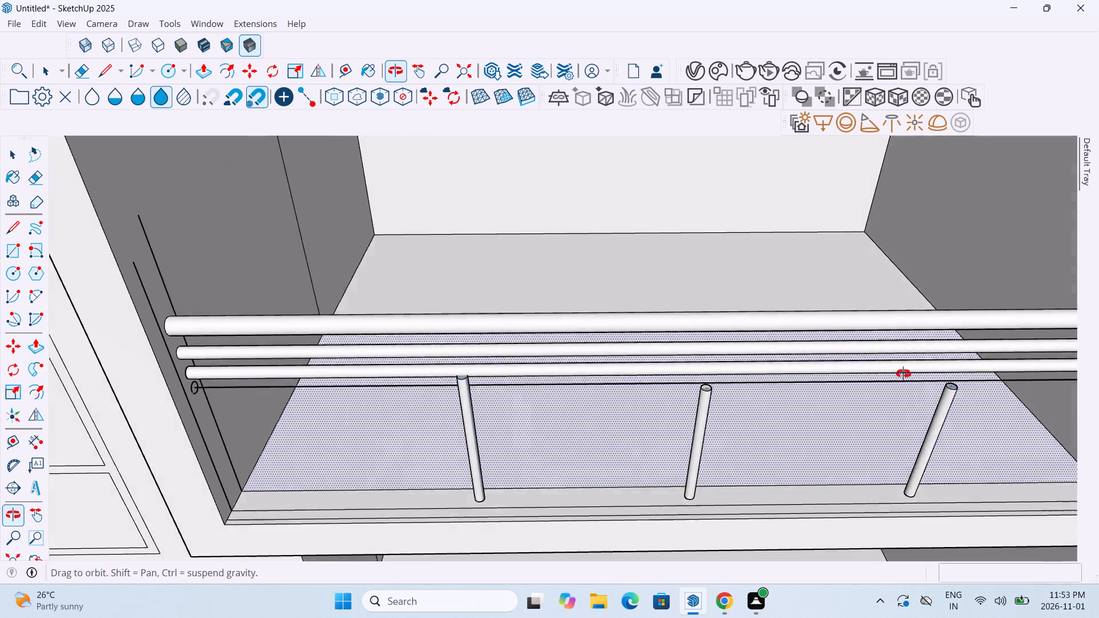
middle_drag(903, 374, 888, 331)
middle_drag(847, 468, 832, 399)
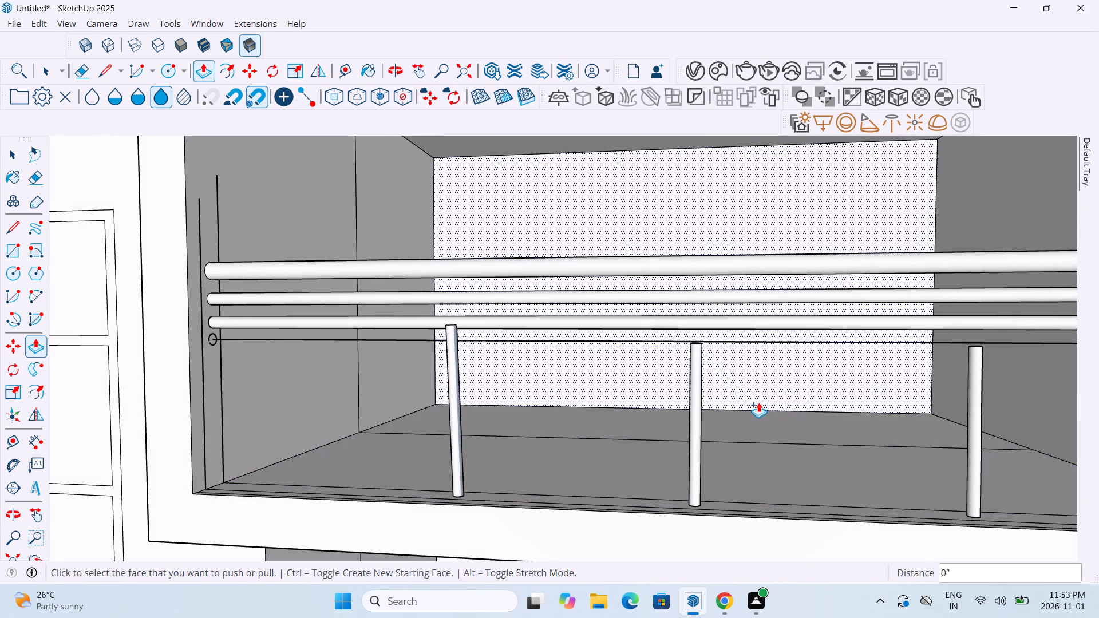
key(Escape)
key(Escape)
Delete the round side surfaces of the middle and rightmost vertical posts.
click(45, 69)
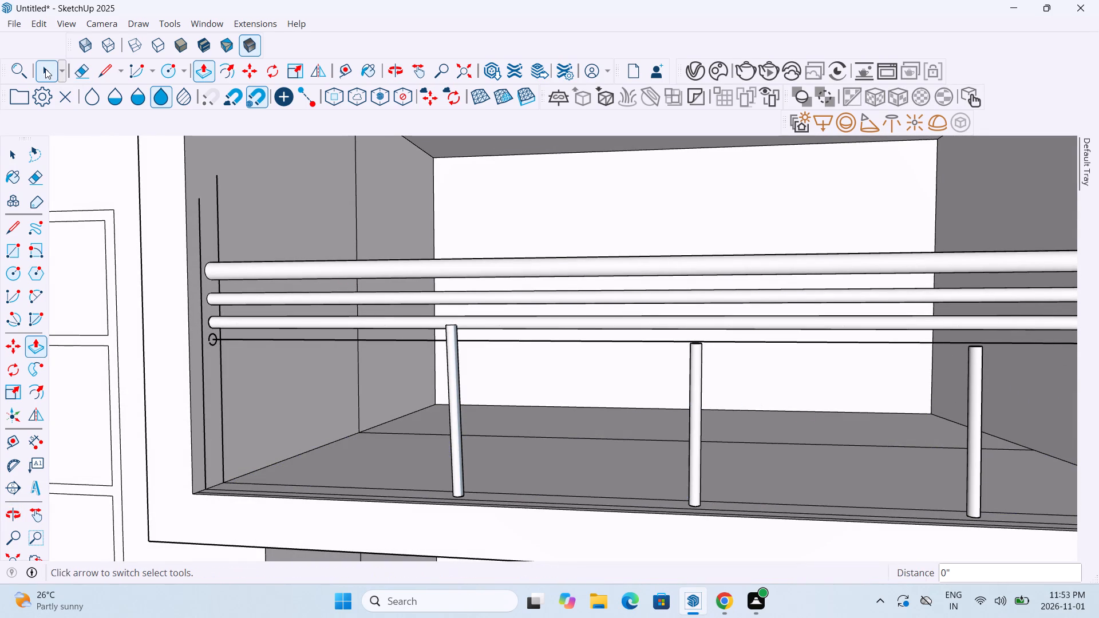
click(692, 370)
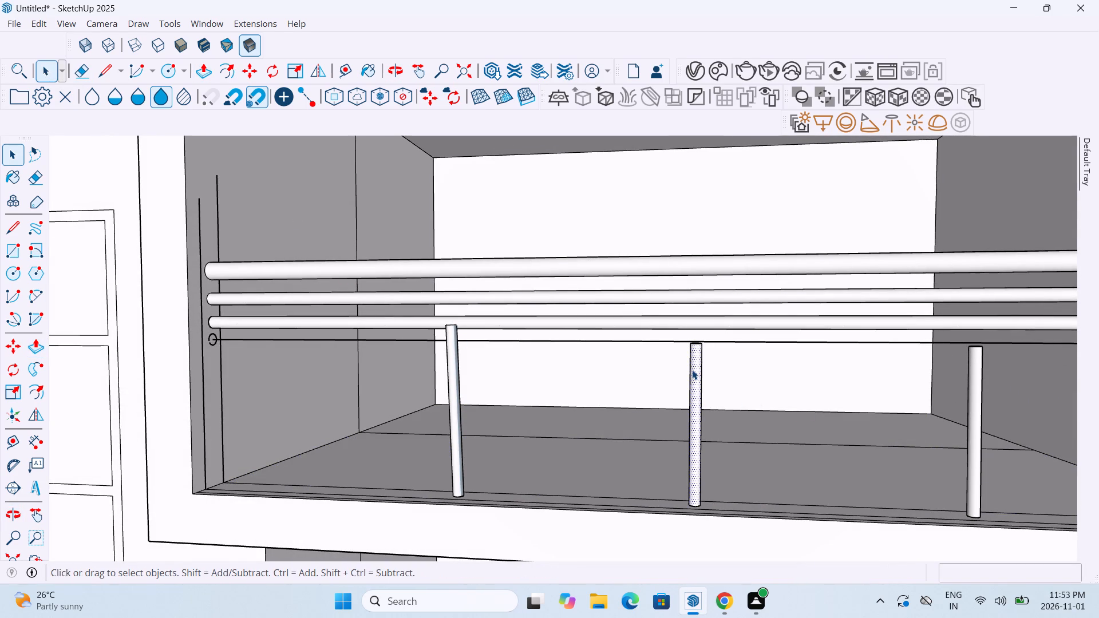
key(Delete)
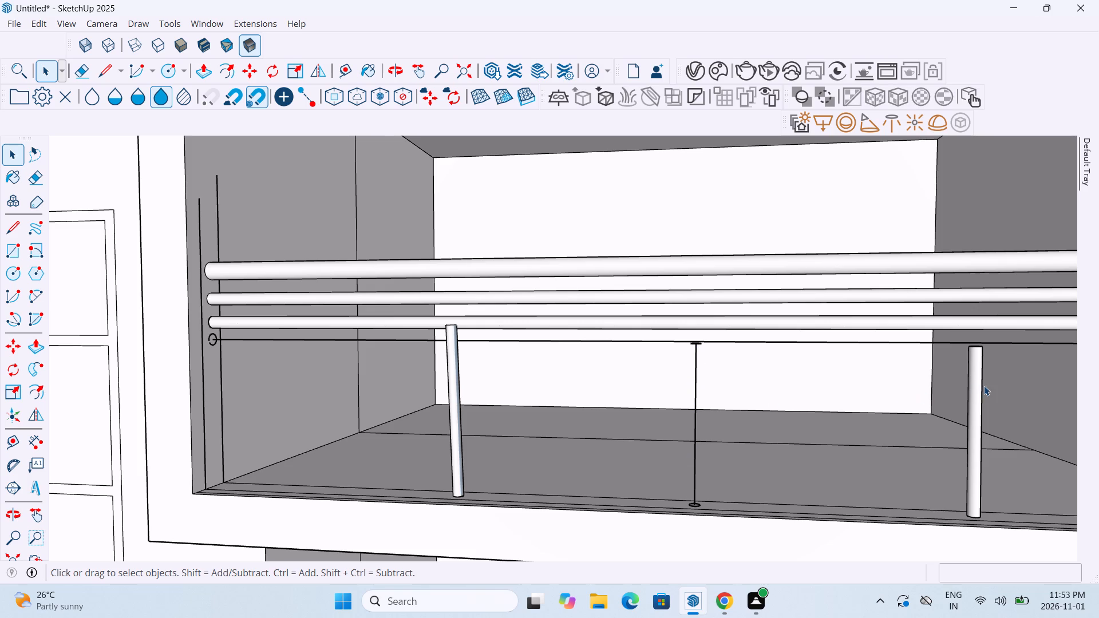
click(980, 390)
key(Delete)
Delete the vertical path line of the middle post.
scroll(741, 443, up, 5)
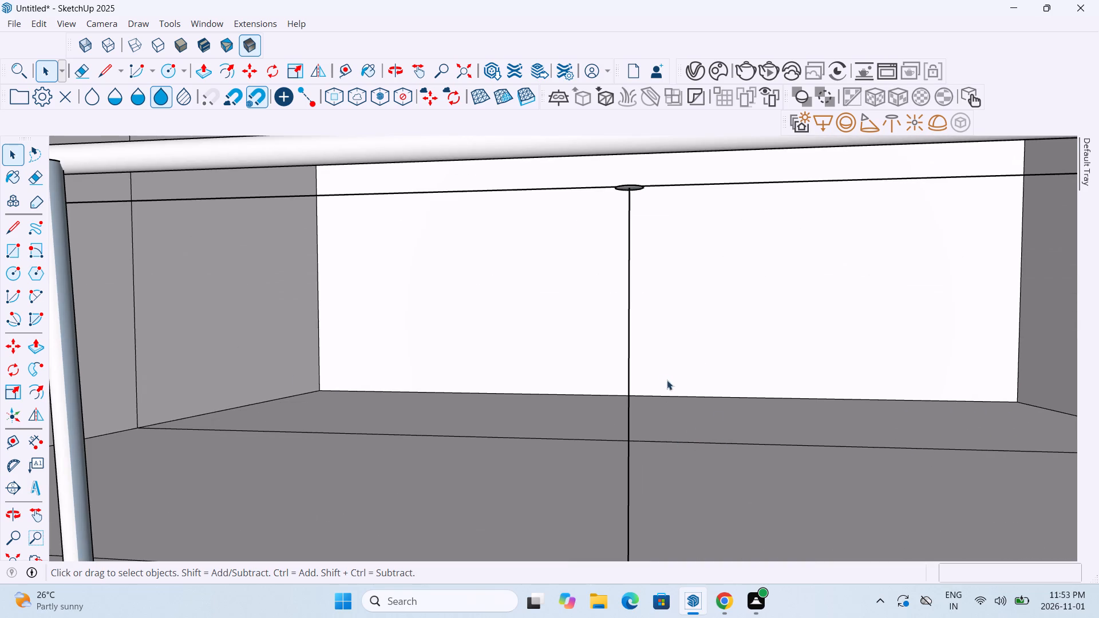
click(627, 402)
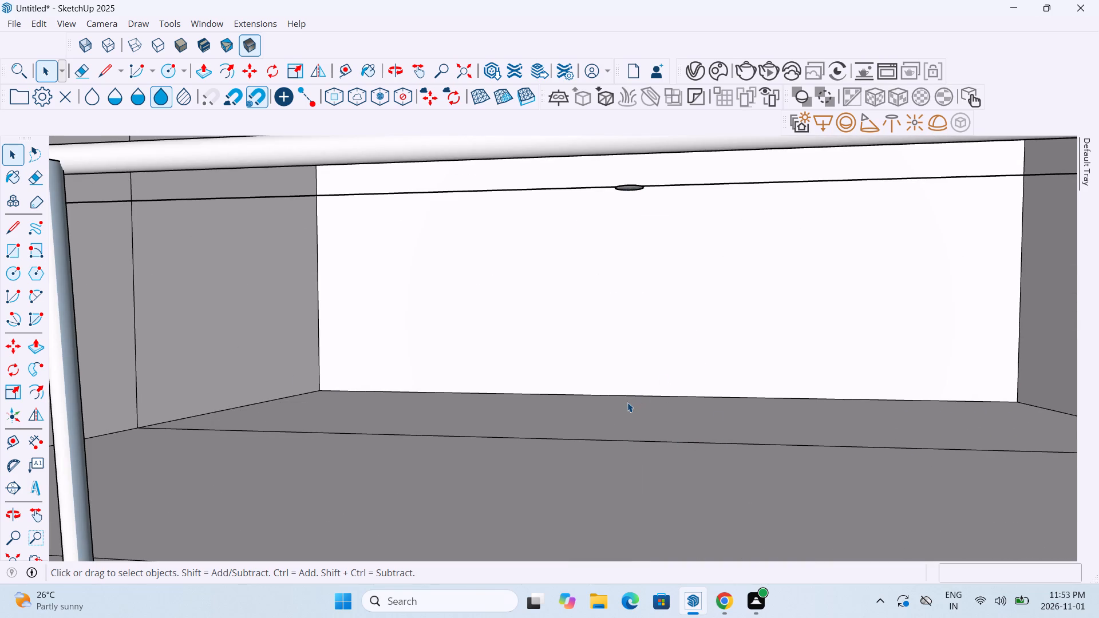
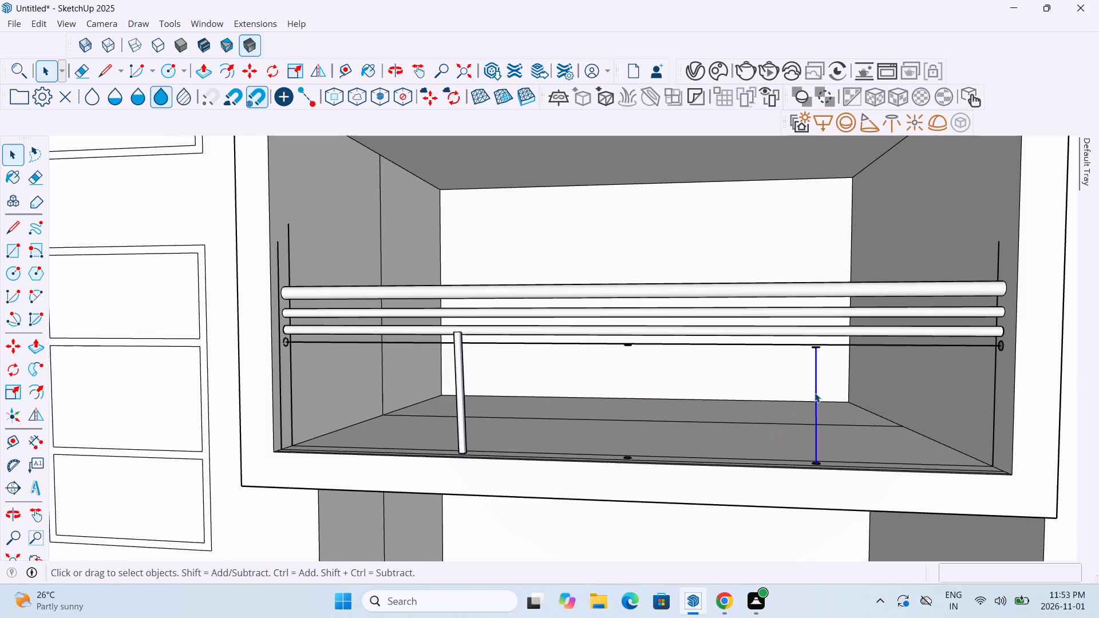
Erase the long horizontal line just below the lowest rail.
scroll(643, 324, up, 6)
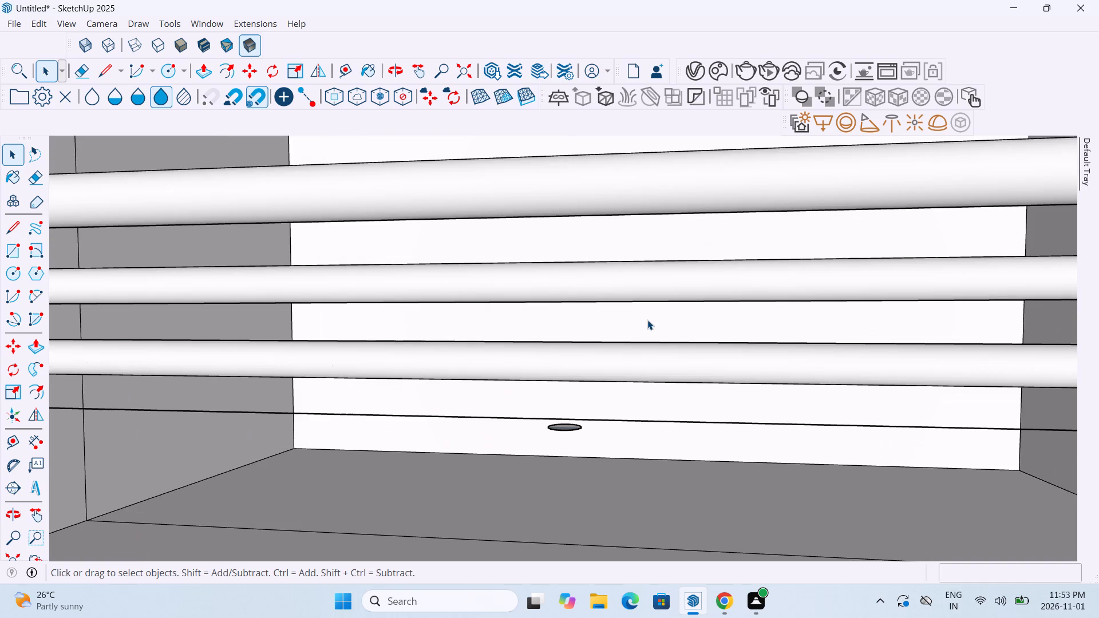
click(75, 72)
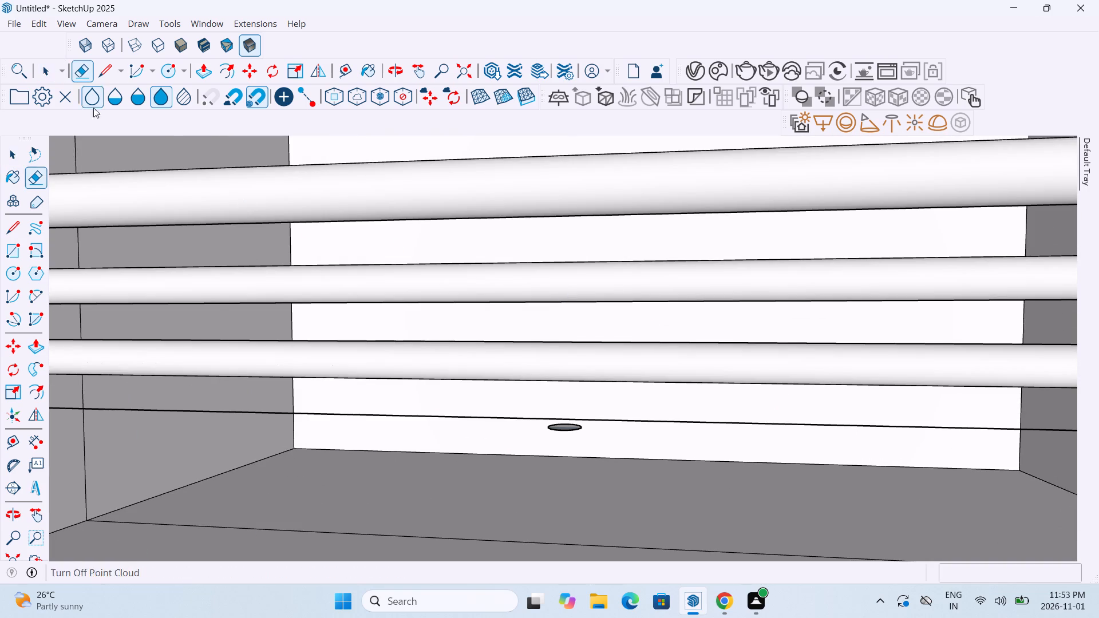
drag(349, 399, 349, 423)
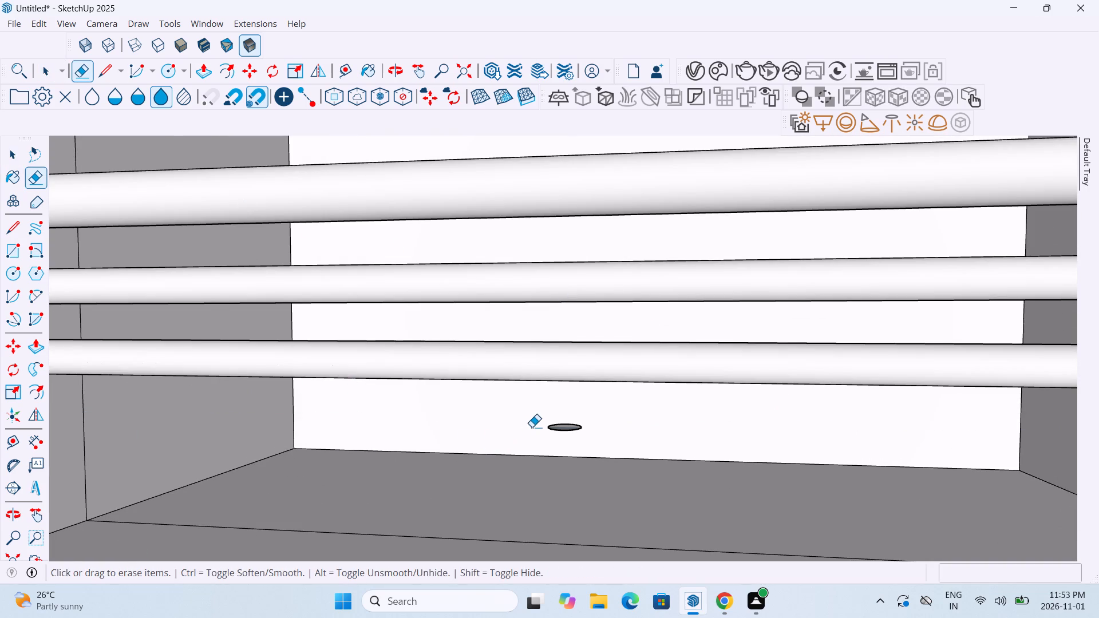
Erase segments of the leftover top circles where the middle and rightmost posts stood.
drag(540, 421, 547, 438)
drag(556, 426, 551, 446)
scroll(563, 432, up, 5)
scroll(563, 432, down, 19)
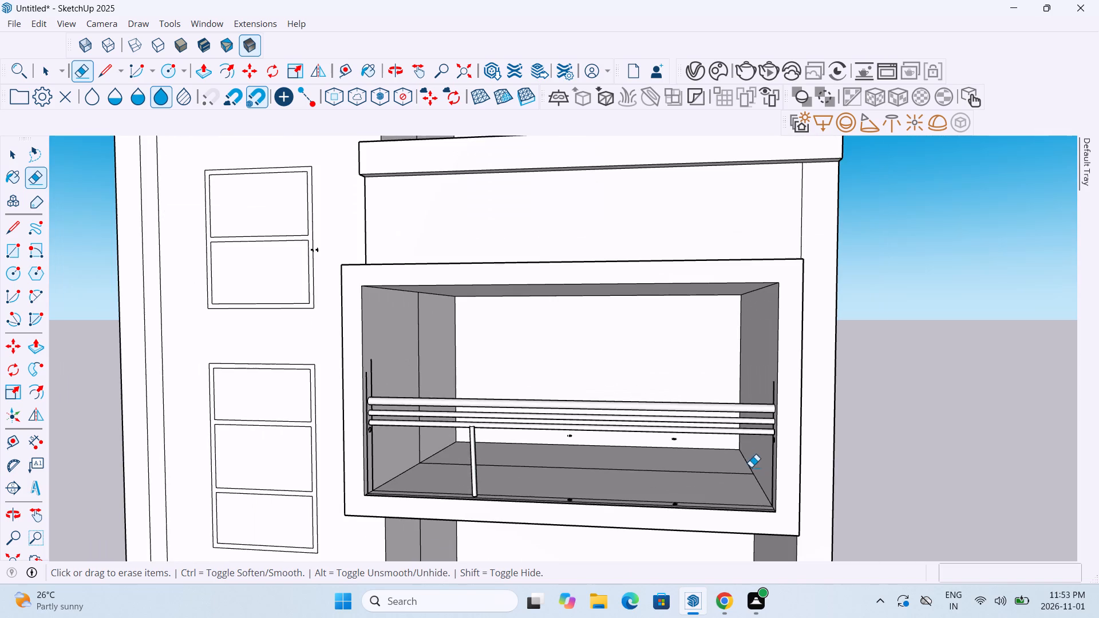
scroll(683, 438, up, 12)
scroll(614, 447, down, 4)
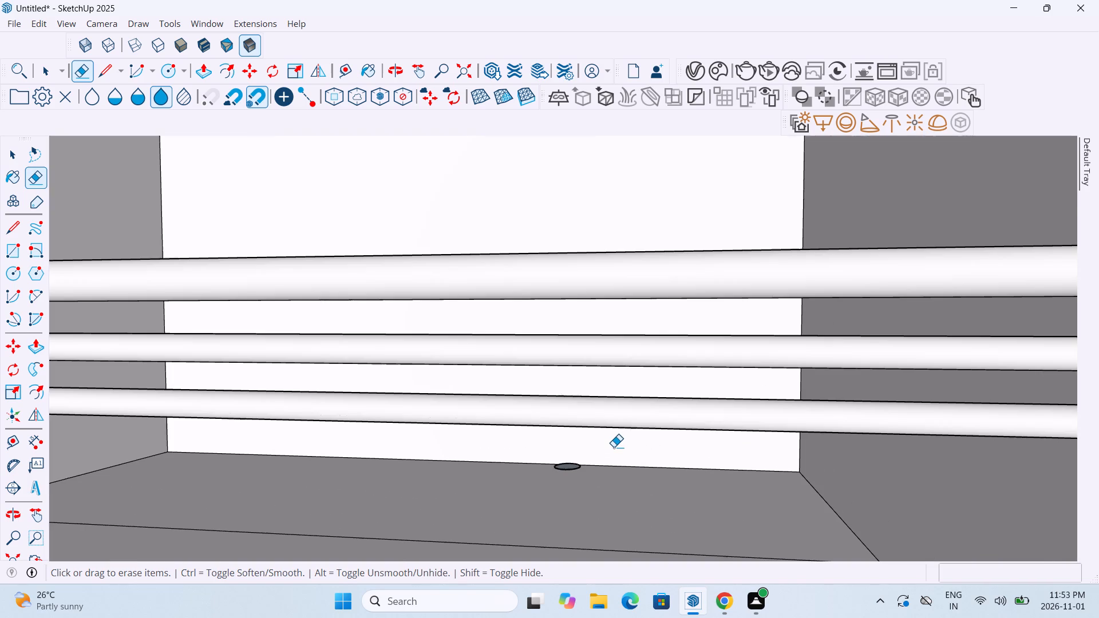
scroll(559, 466, up, 2)
drag(559, 466, 558, 472)
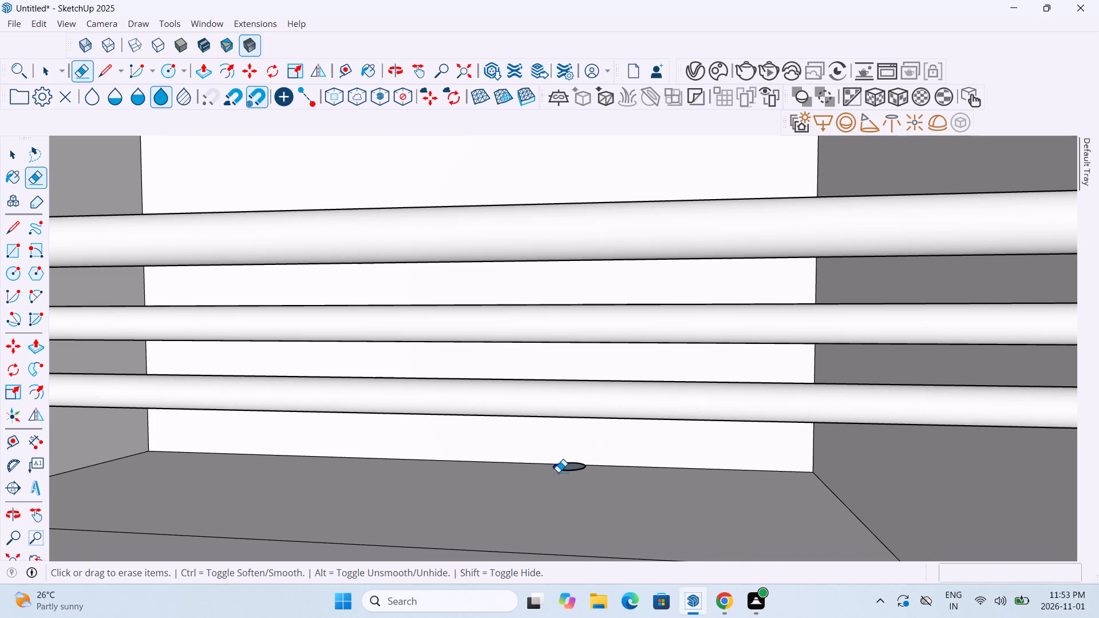
scroll(565, 461, up, 5)
scroll(567, 453, down, 19)
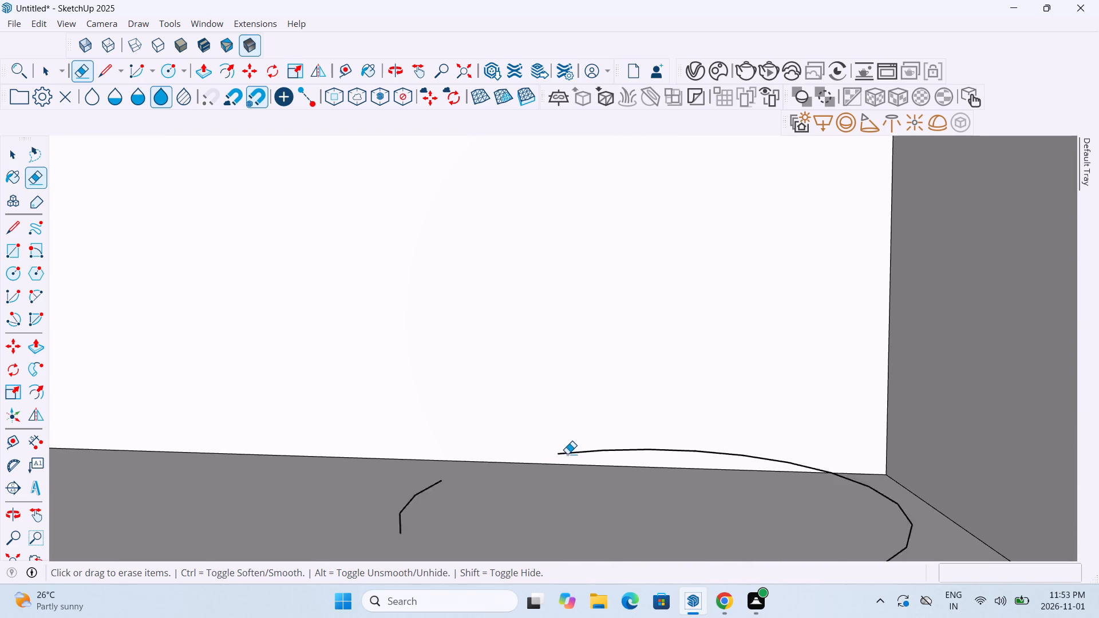
scroll(567, 453, down, 20)
scroll(567, 453, down, 11)
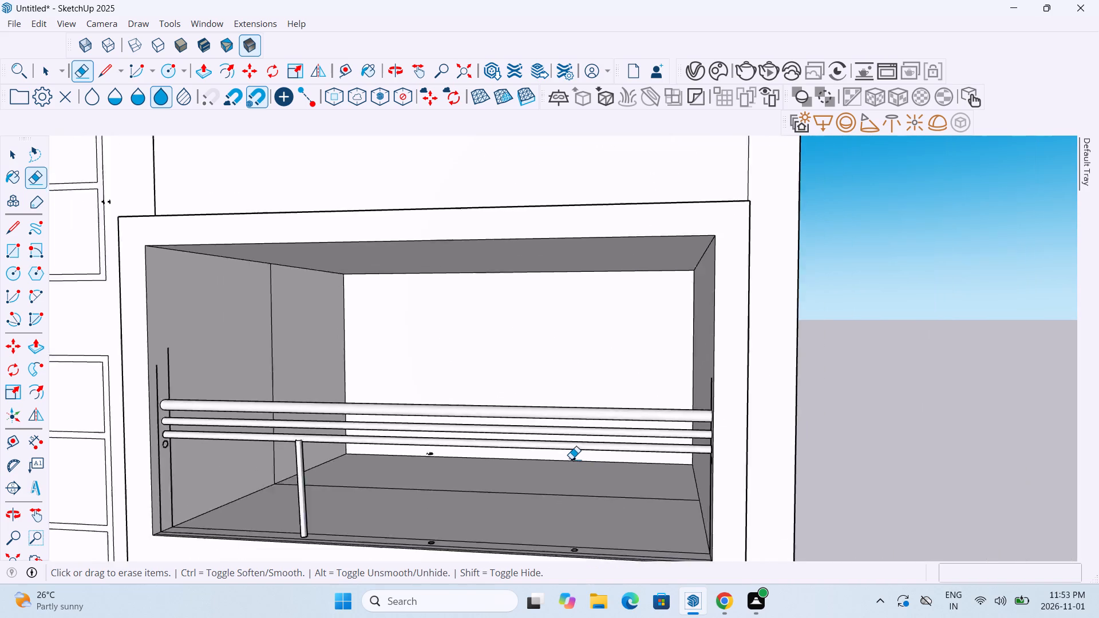
scroll(571, 459, down, 4)
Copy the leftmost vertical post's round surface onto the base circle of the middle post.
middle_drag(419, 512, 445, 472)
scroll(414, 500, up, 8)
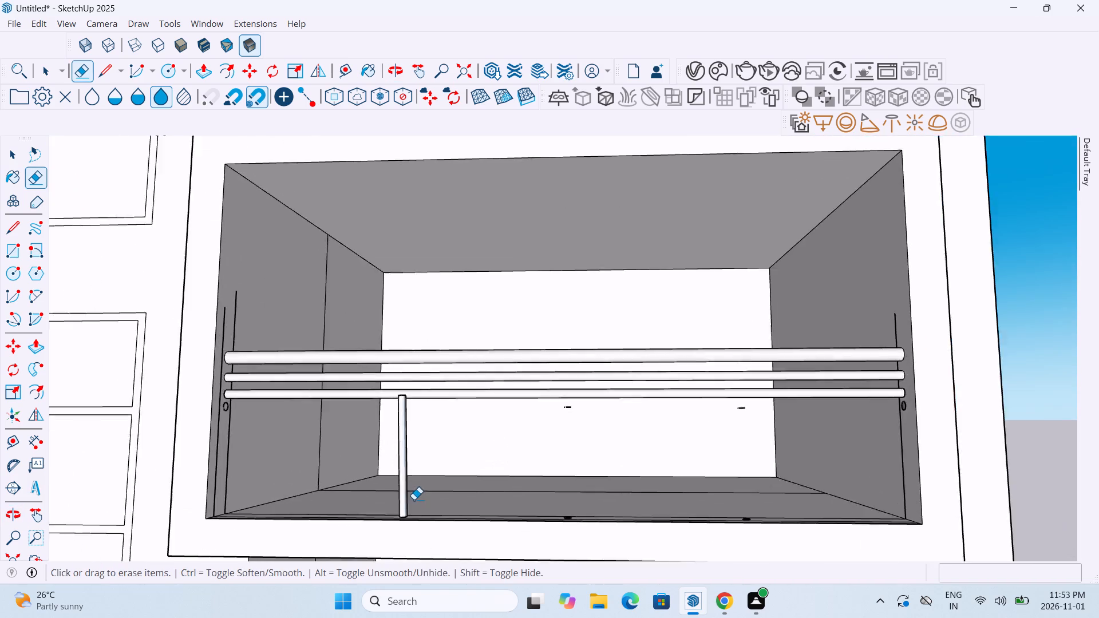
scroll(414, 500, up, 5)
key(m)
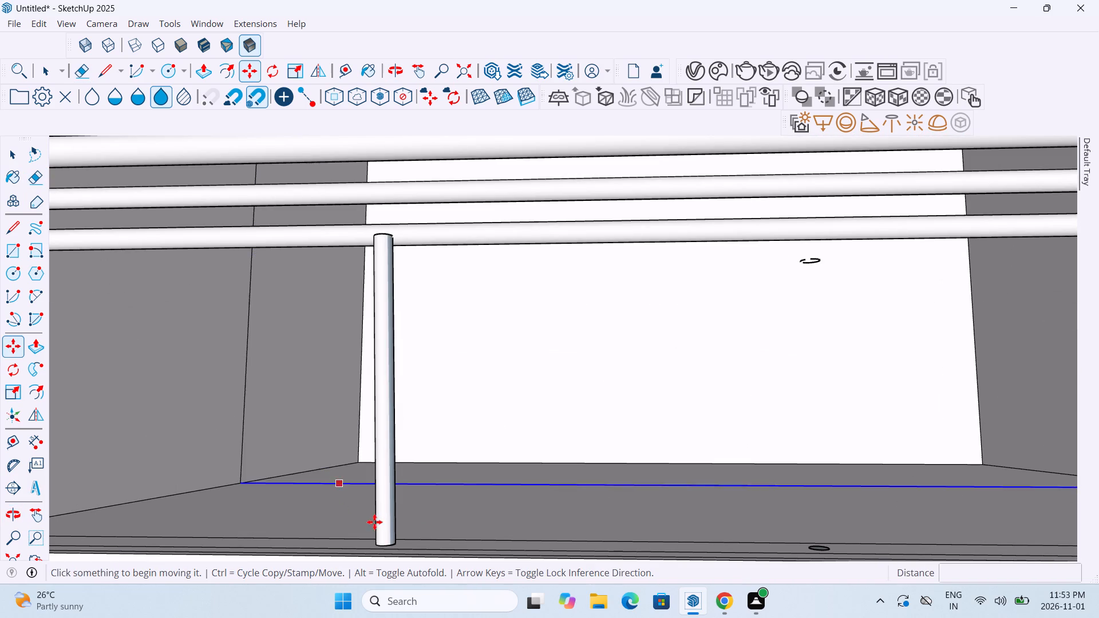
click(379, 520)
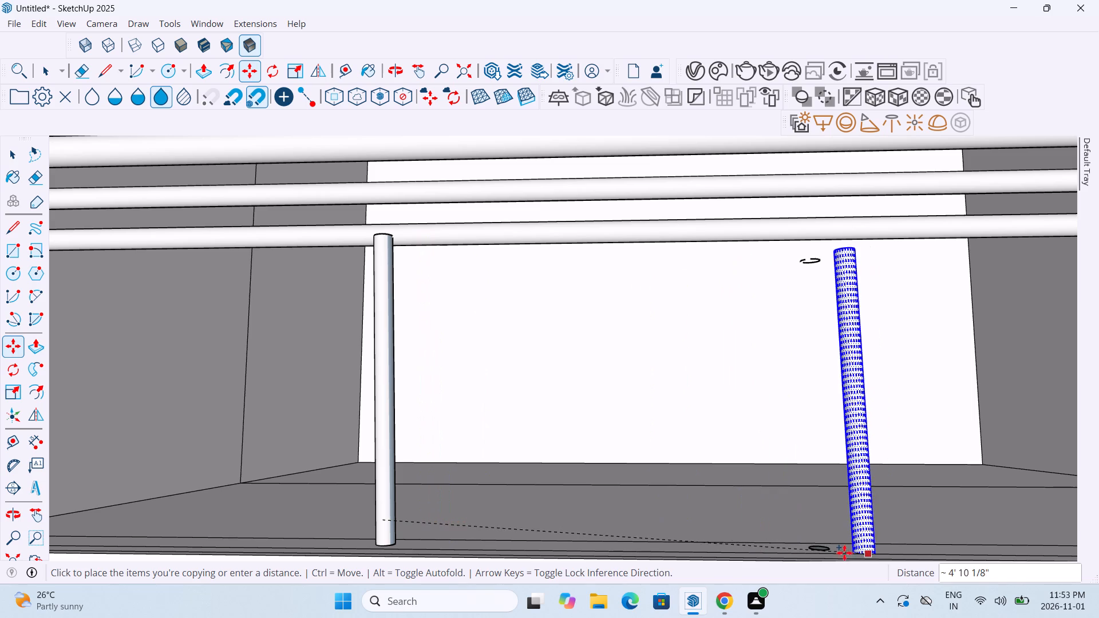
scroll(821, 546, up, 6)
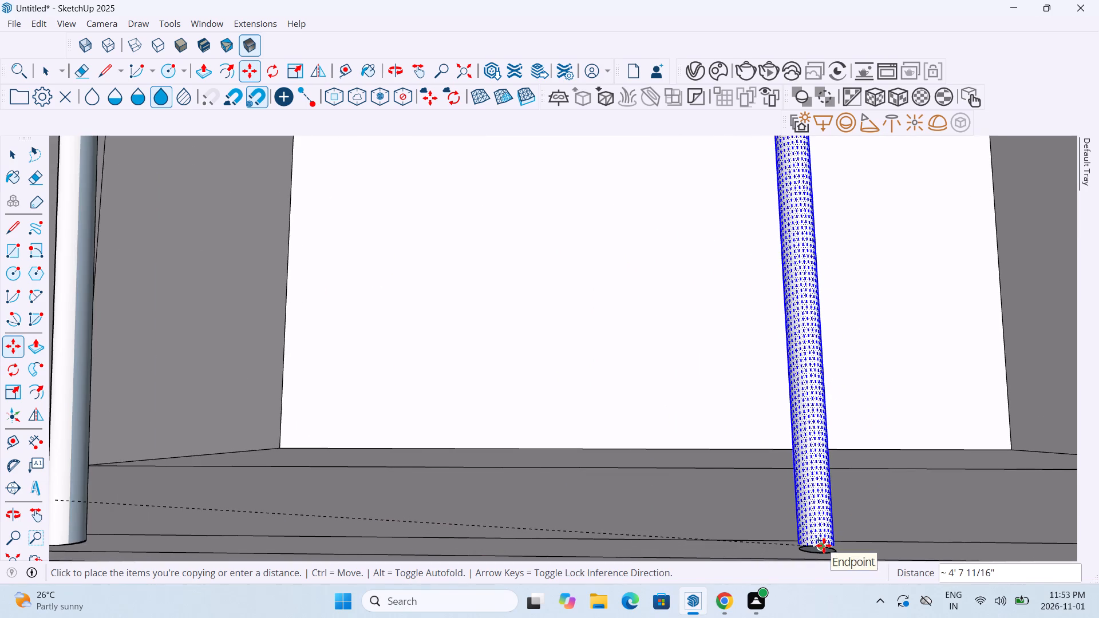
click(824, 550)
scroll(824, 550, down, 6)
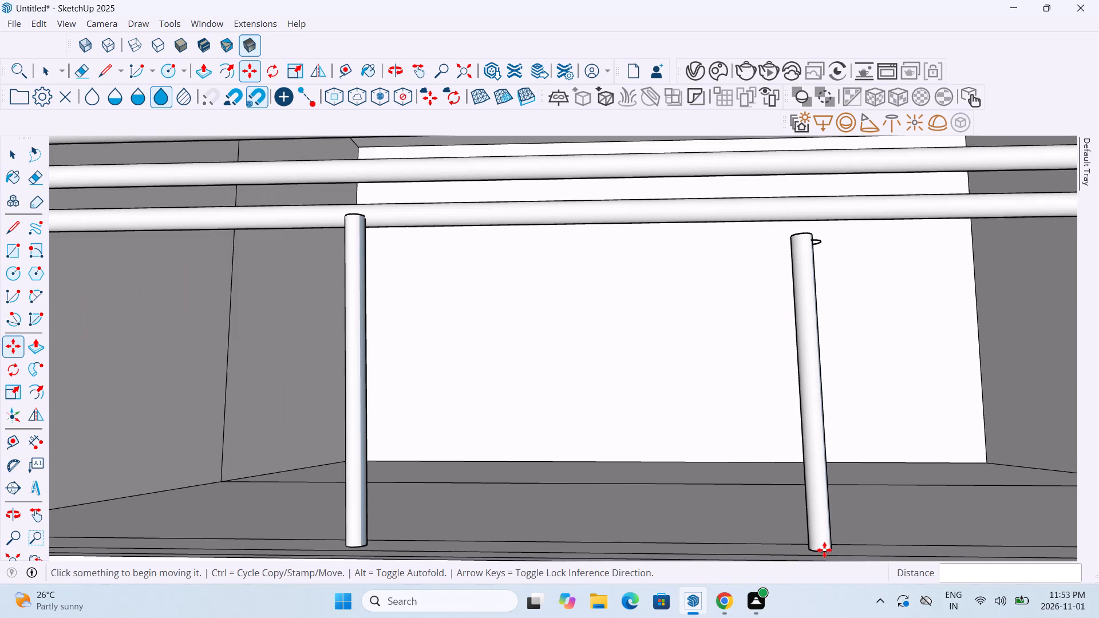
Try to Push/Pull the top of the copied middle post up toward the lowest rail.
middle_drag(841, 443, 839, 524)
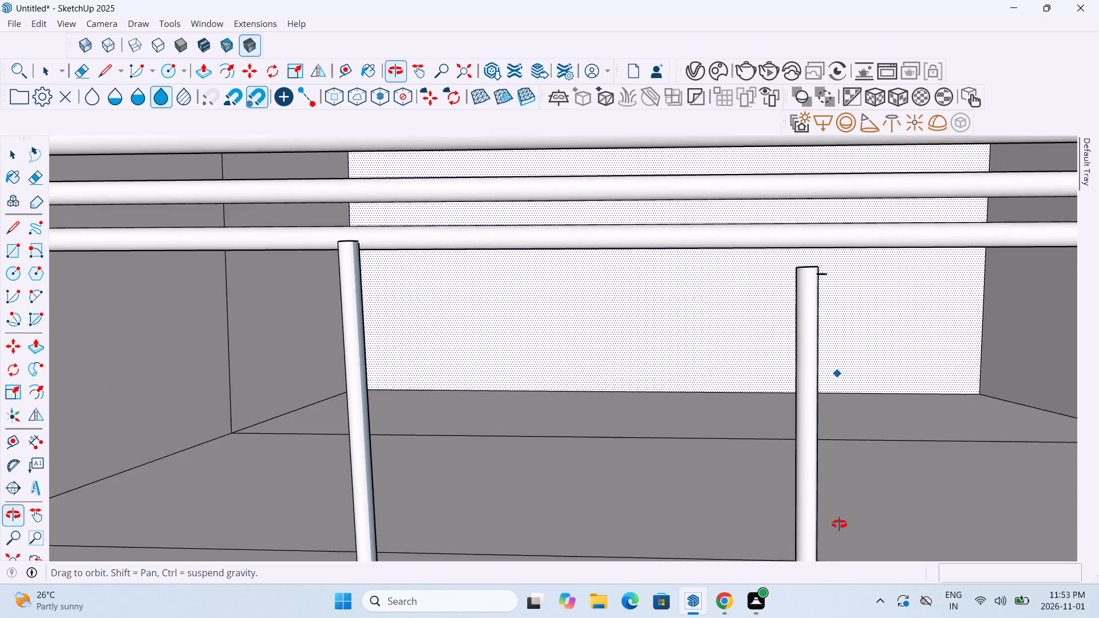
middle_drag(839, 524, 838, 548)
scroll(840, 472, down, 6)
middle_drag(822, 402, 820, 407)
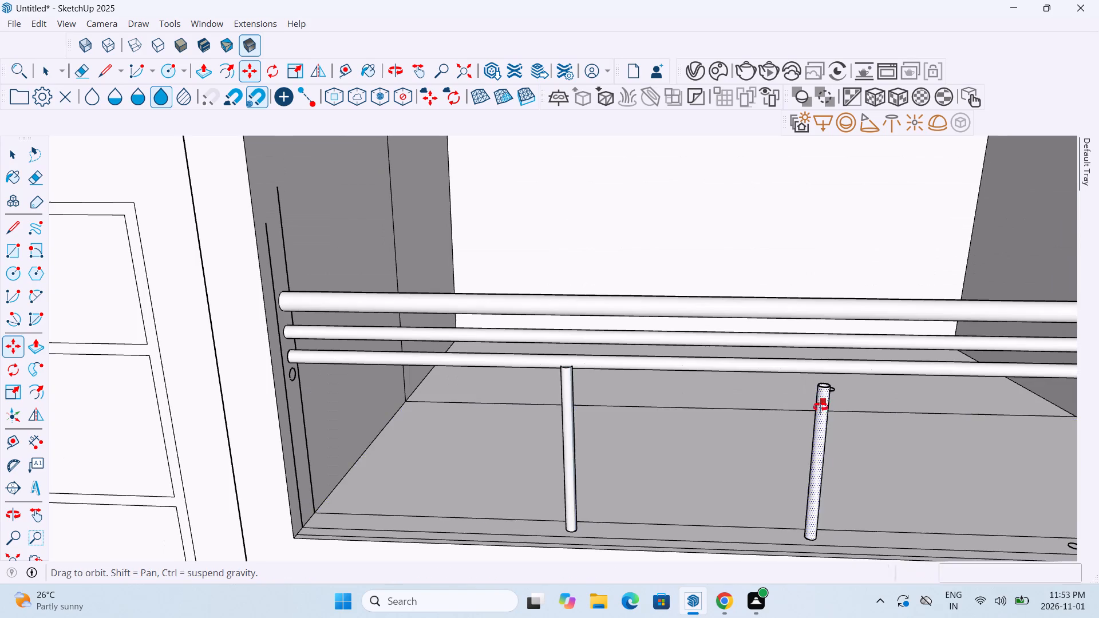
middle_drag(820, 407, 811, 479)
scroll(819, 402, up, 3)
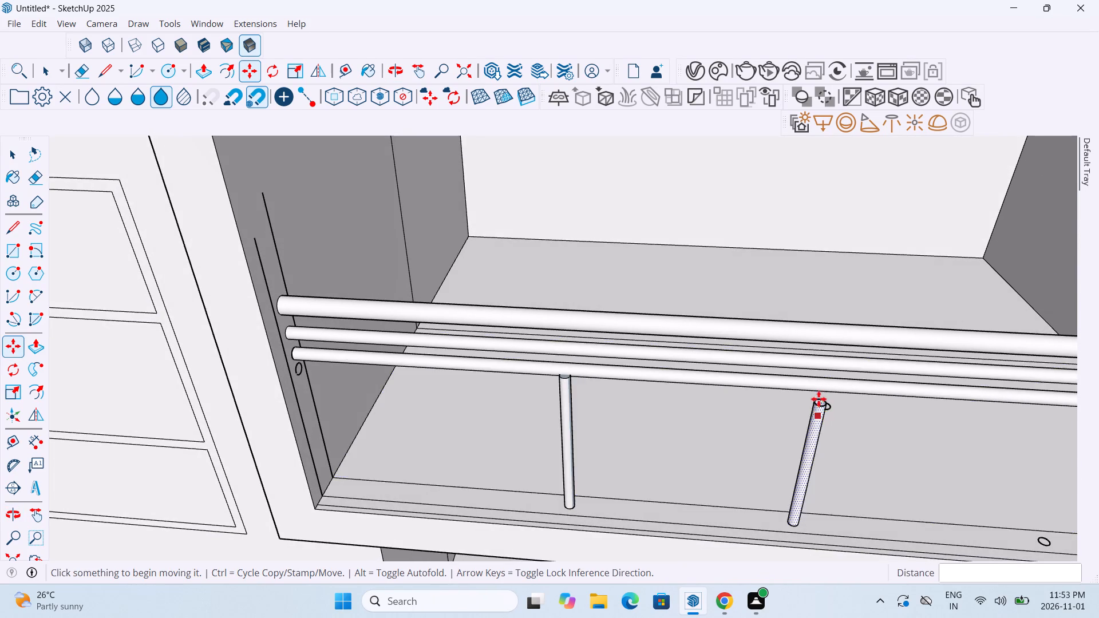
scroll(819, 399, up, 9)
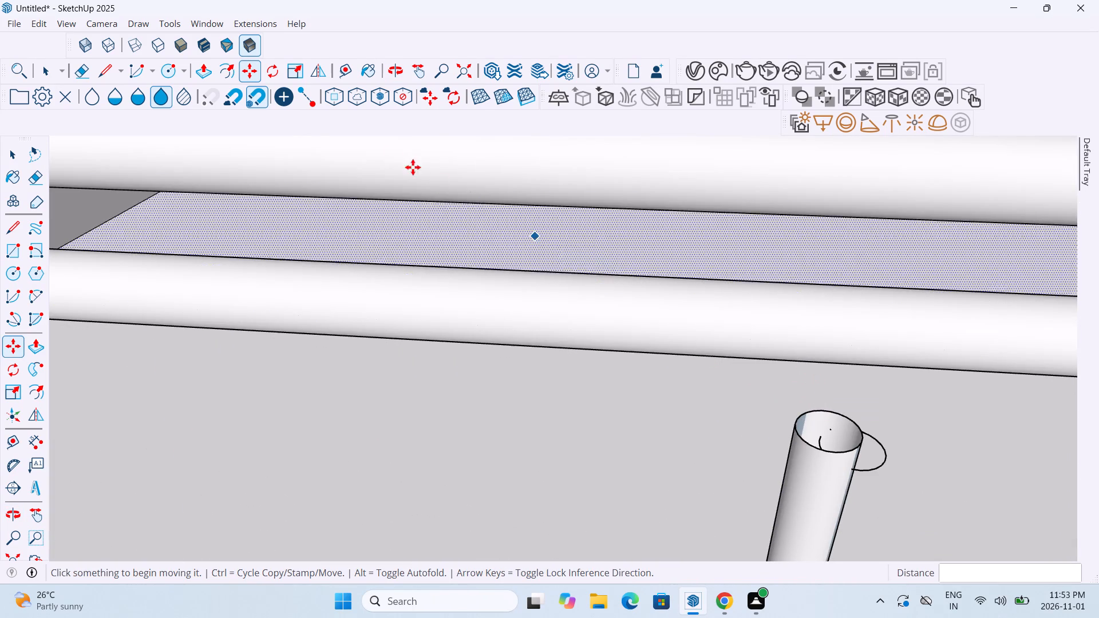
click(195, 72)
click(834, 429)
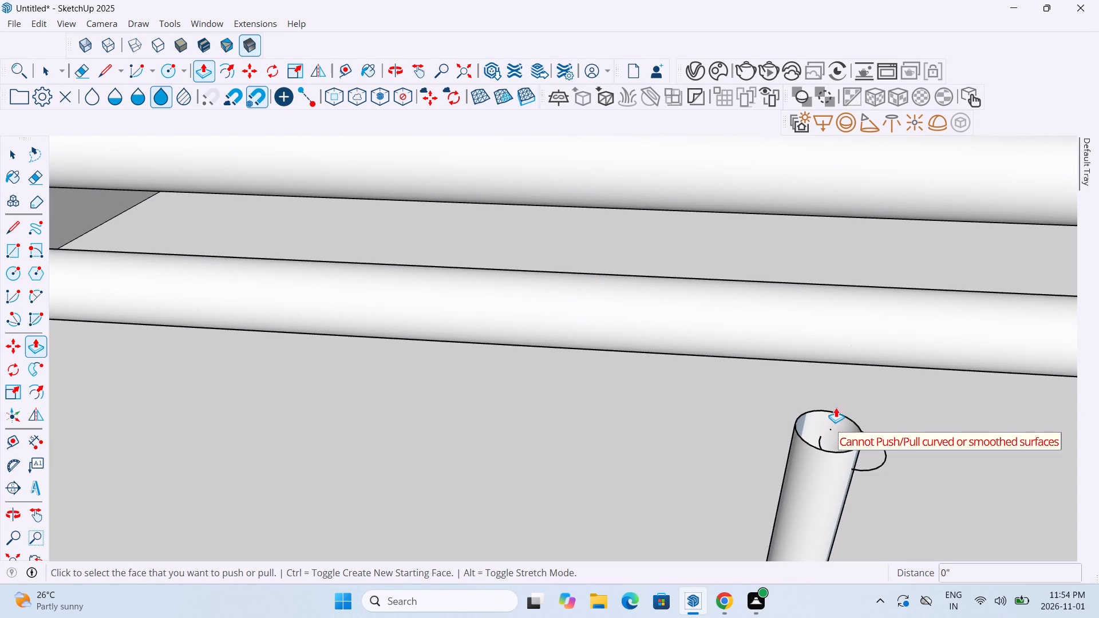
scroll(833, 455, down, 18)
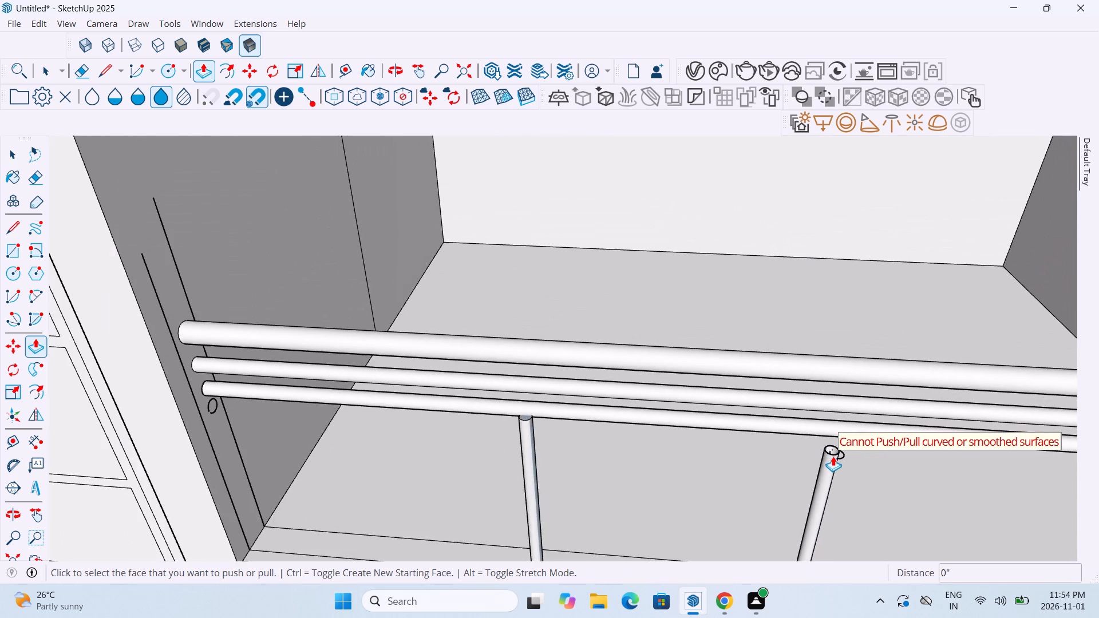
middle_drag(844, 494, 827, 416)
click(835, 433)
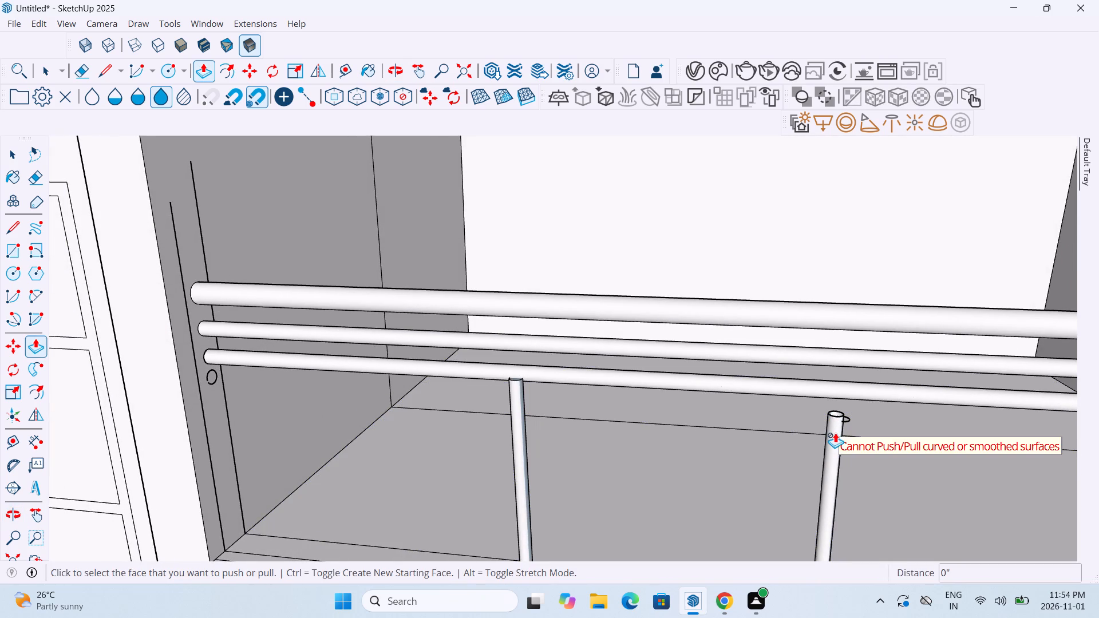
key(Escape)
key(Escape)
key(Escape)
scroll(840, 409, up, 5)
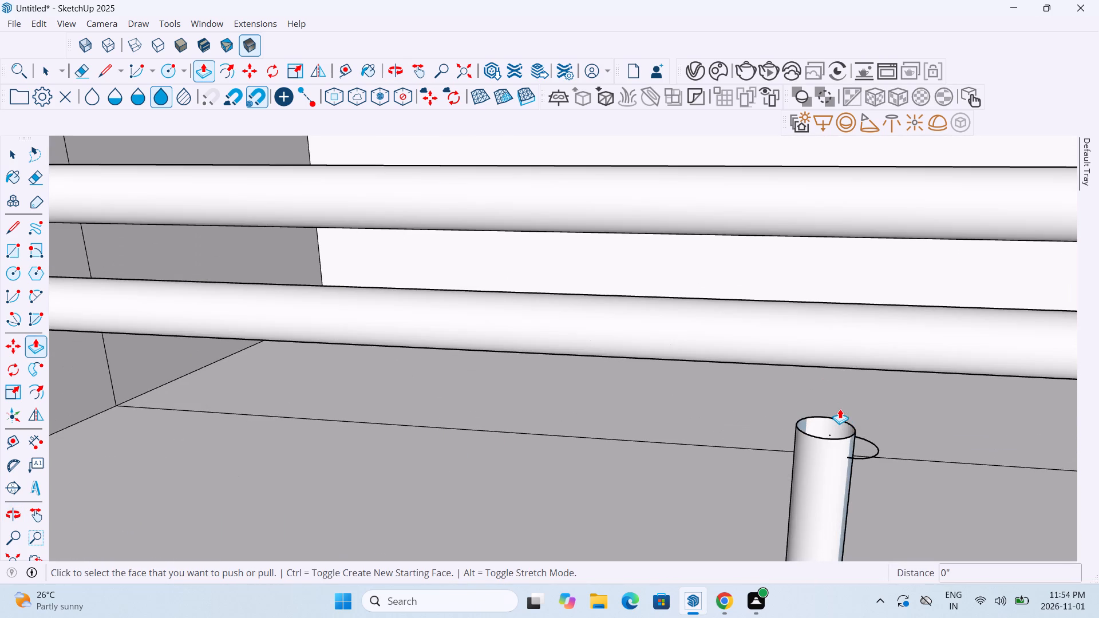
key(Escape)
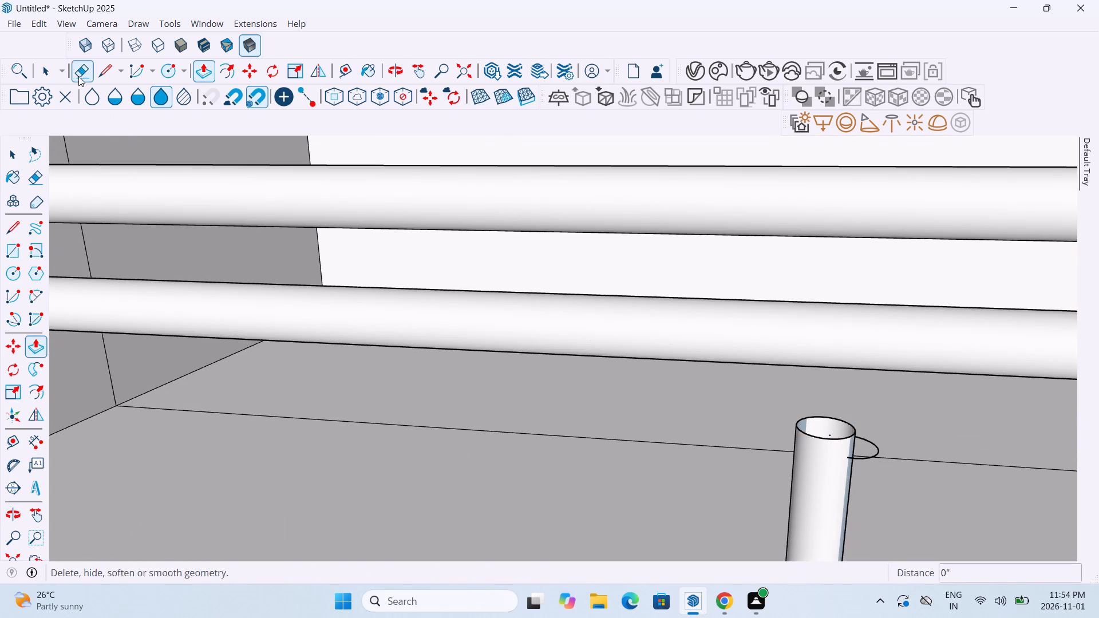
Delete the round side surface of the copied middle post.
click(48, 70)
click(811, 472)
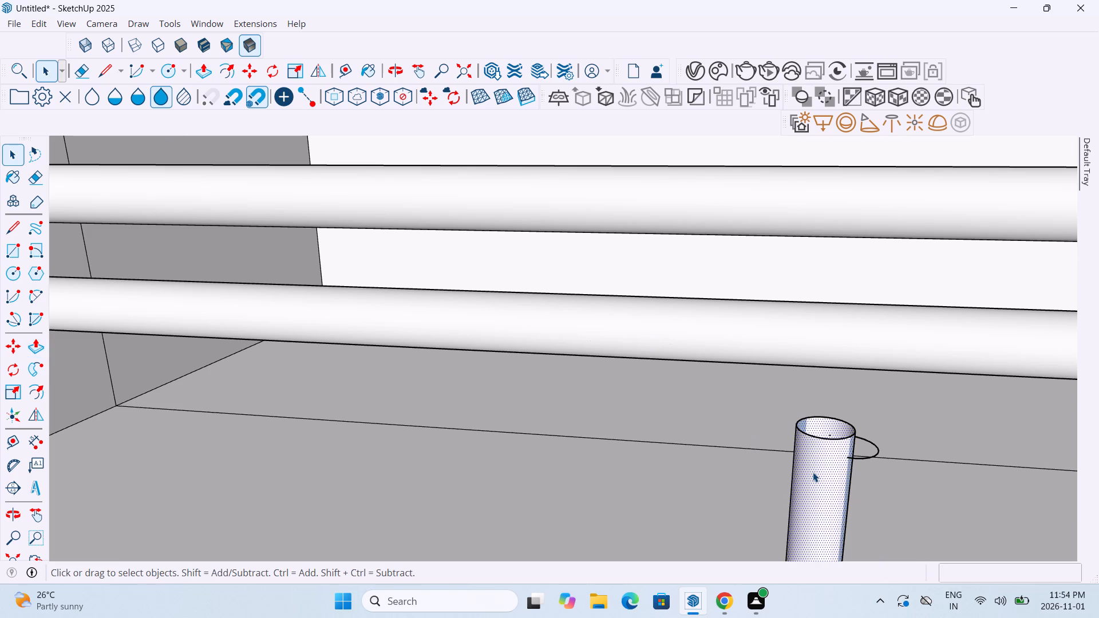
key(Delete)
Make the leftmost vertical post's round surface into a group.
scroll(813, 472, down, 5)
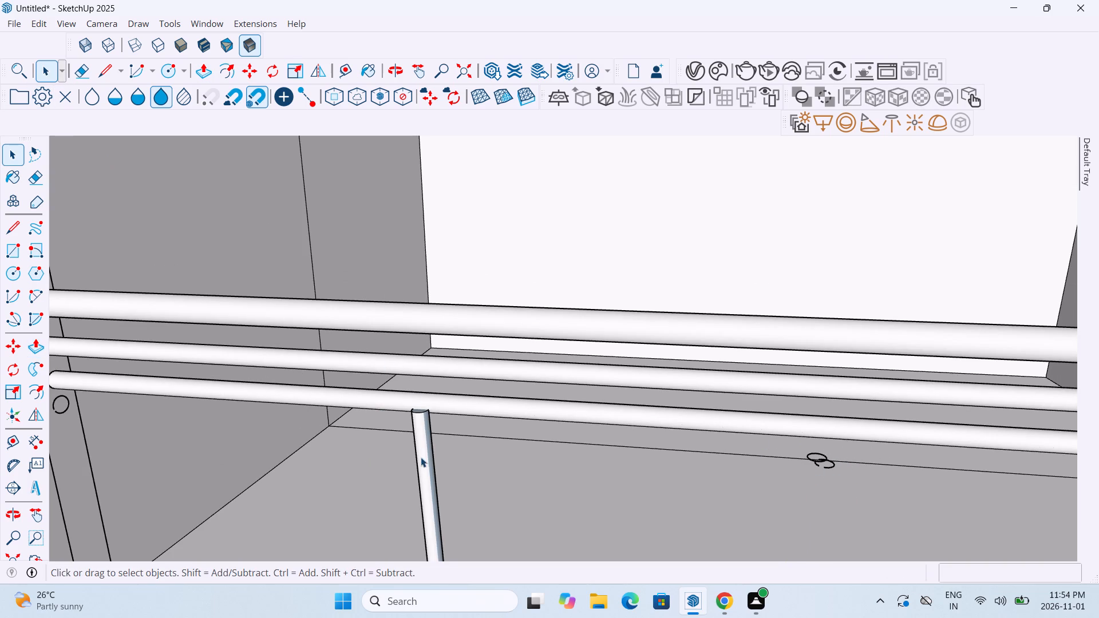
click(422, 431)
scroll(425, 440, down, 6)
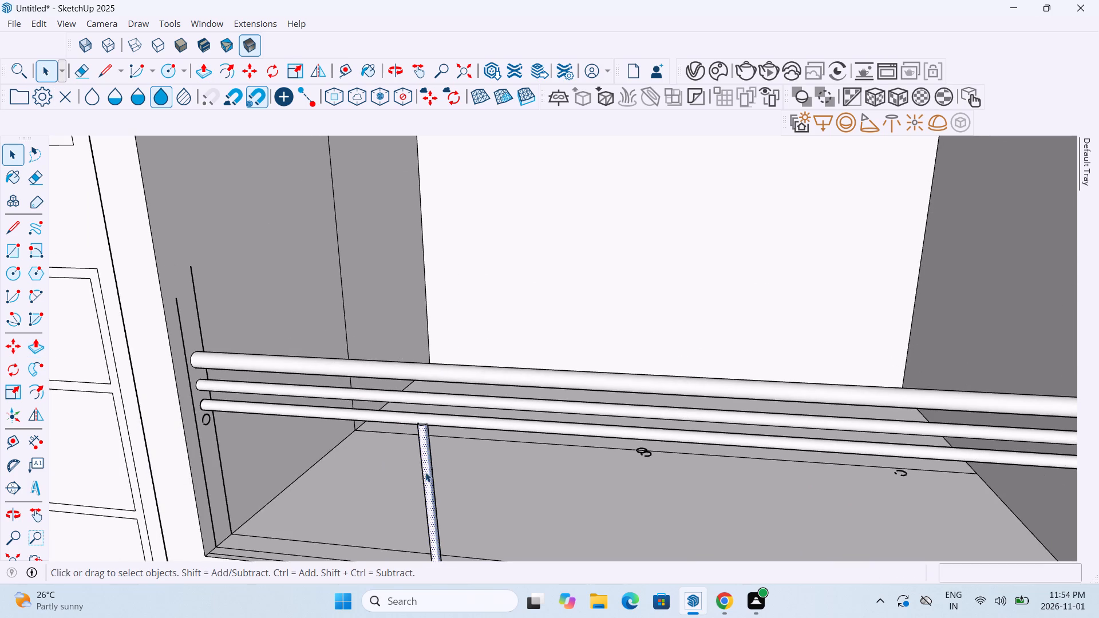
right_click(425, 472)
click(497, 267)
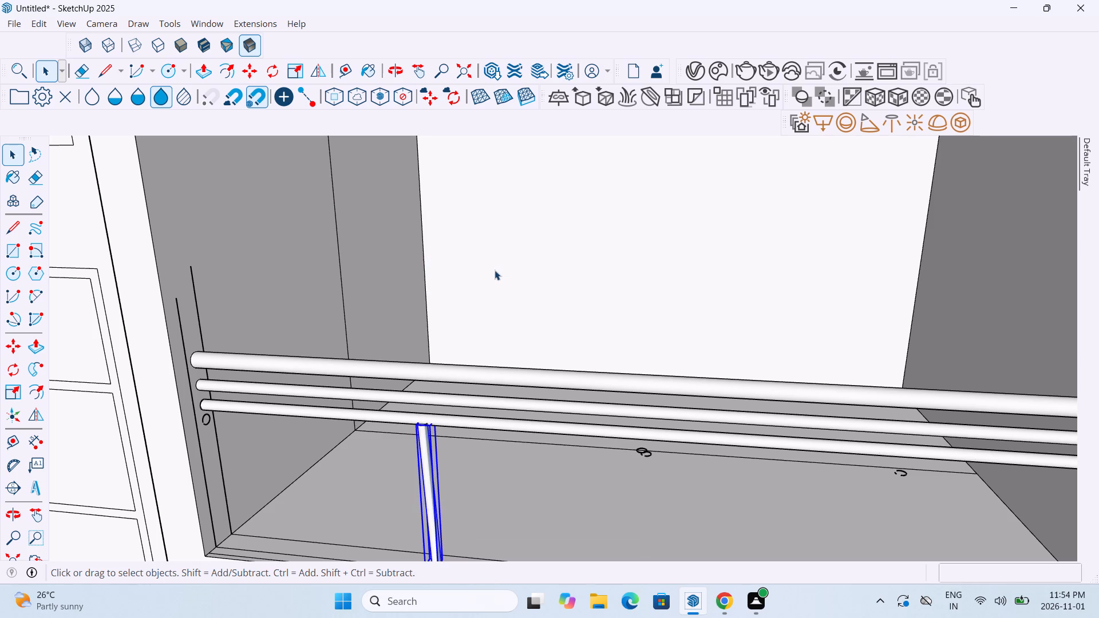
Copy the grouped leftmost post to the base circle of the middle post.
scroll(472, 484, down, 5)
scroll(449, 532, up, 6)
middle_drag(447, 516, 464, 494)
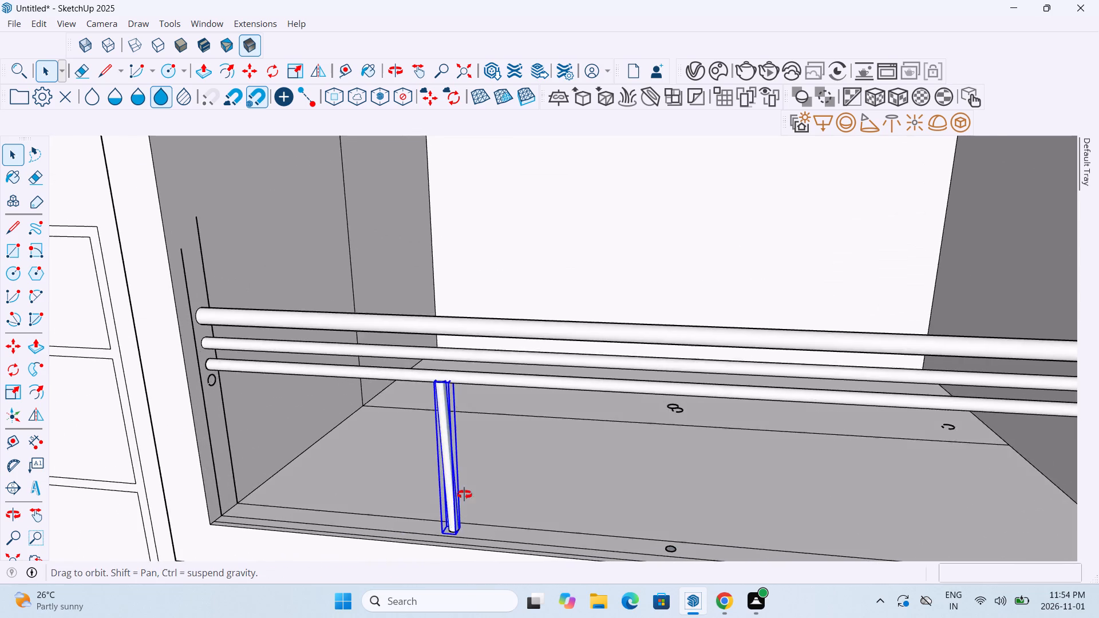
middle_drag(464, 494, 488, 457)
scroll(488, 457, down, 4)
scroll(464, 494, up, 12)
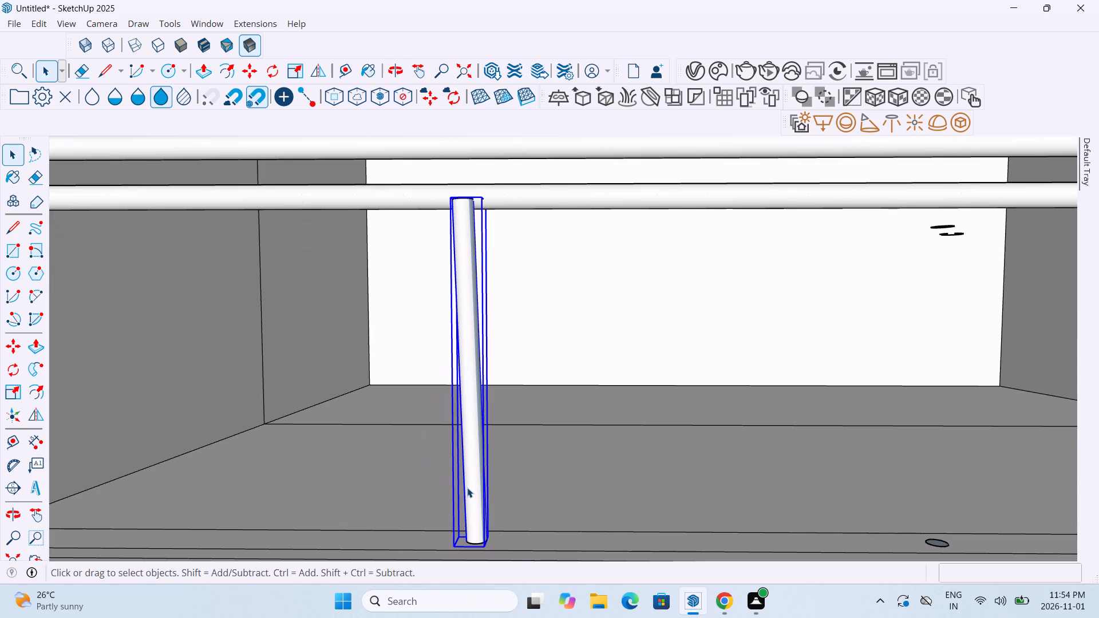
key(m)
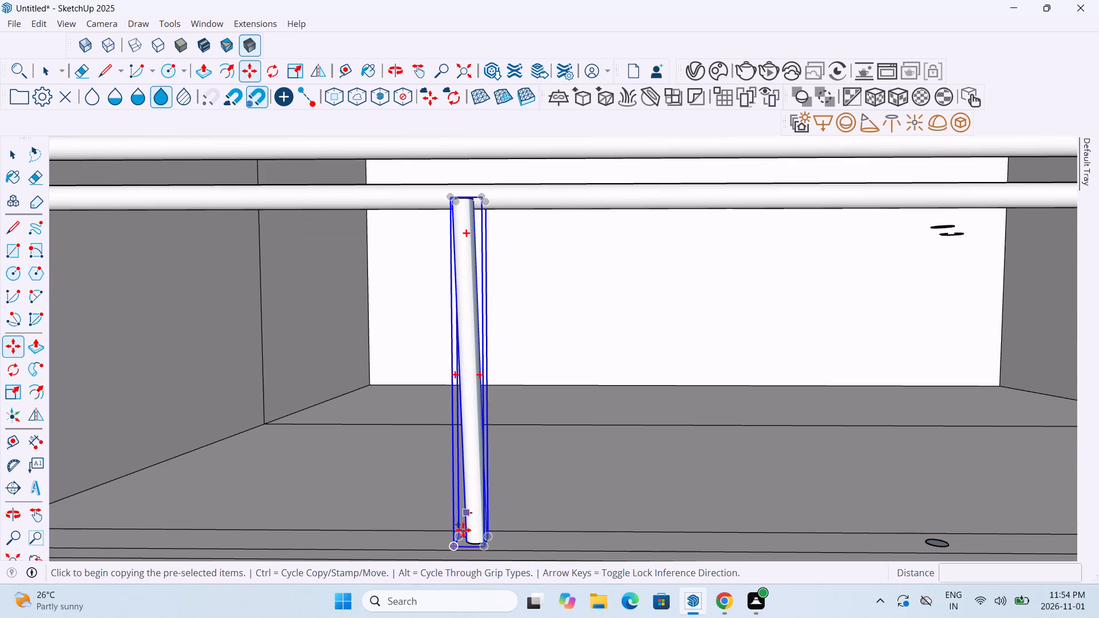
click(465, 541)
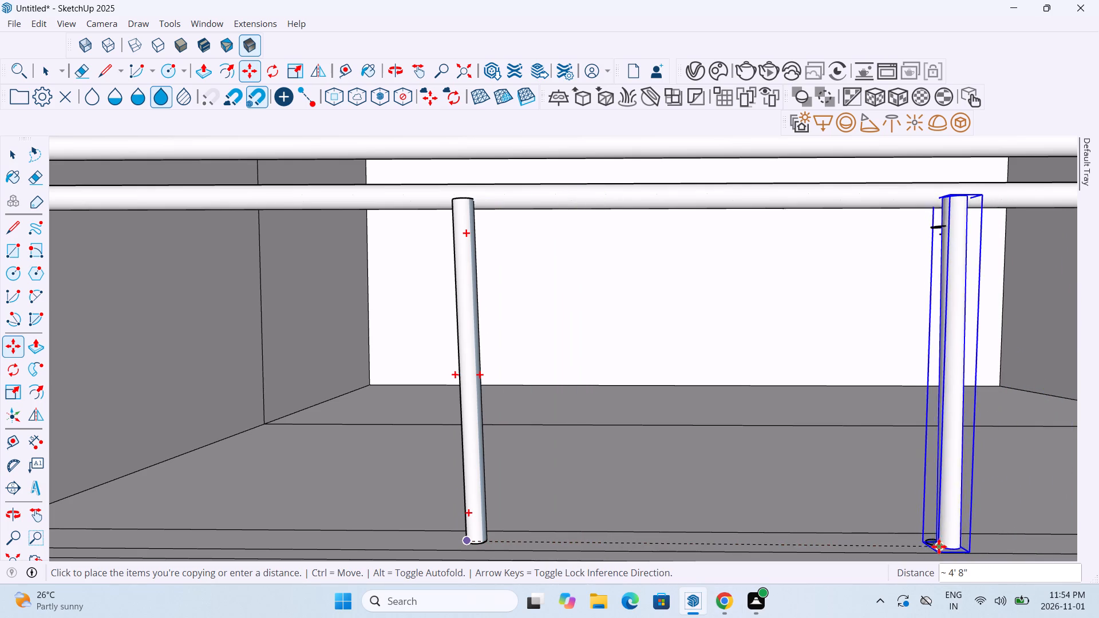
click(932, 546)
Copy the grouped middle post about 4' 8 7/16" along the opening to the base circle of the rightmost post.
scroll(941, 540, down, 6)
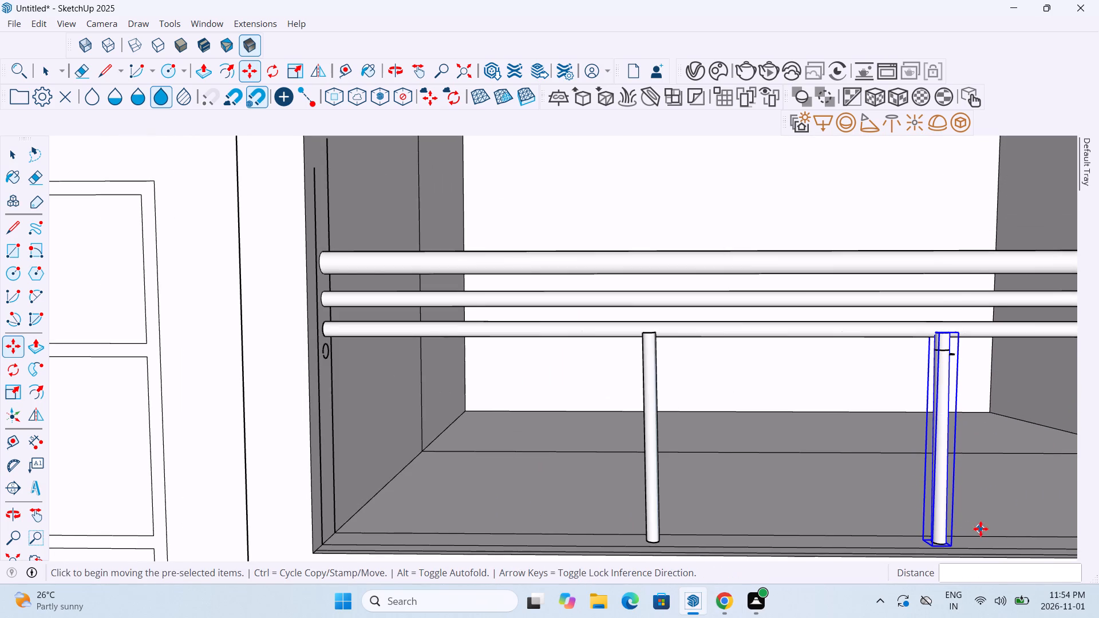
click(946, 540)
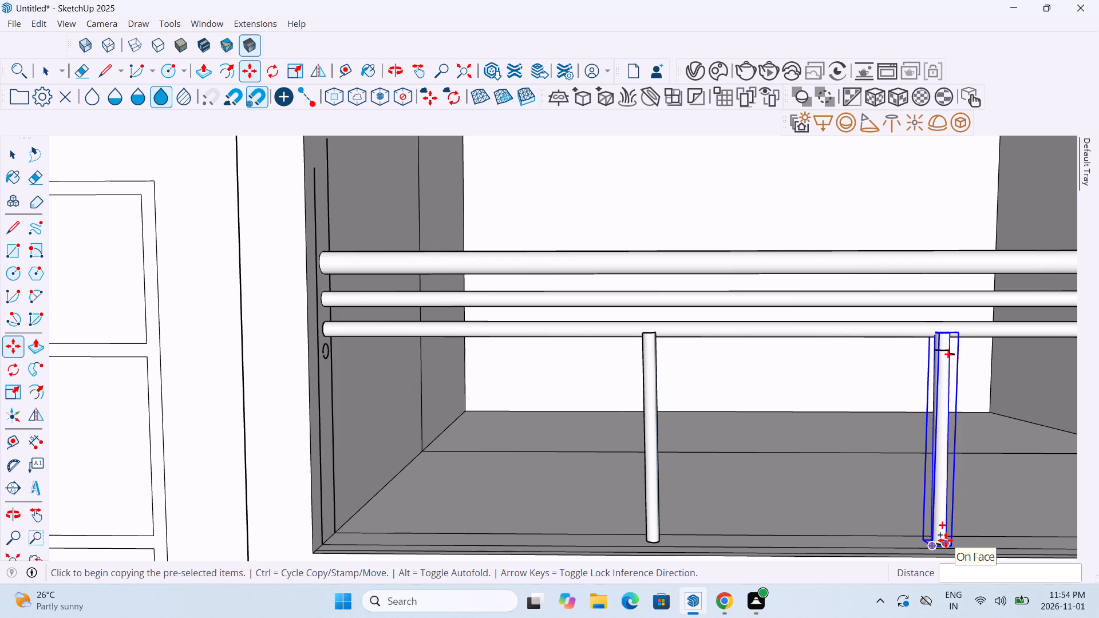
scroll(986, 526, down, 6)
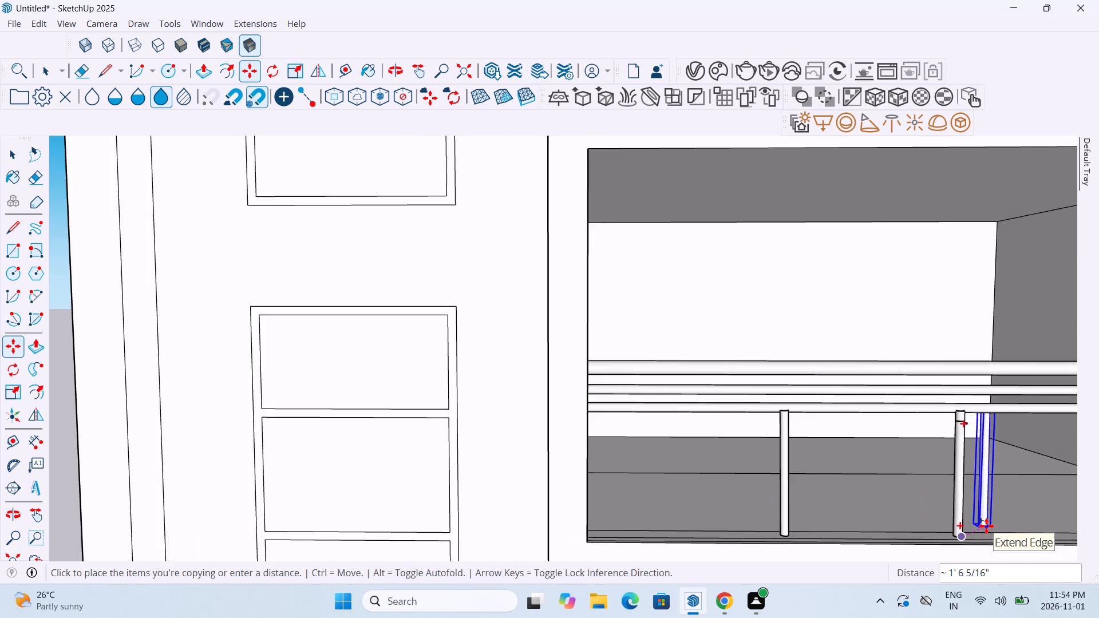
scroll(986, 526, down, 6)
middle_drag(1009, 531, 958, 521)
scroll(958, 521, down, 13)
scroll(1024, 533, up, 18)
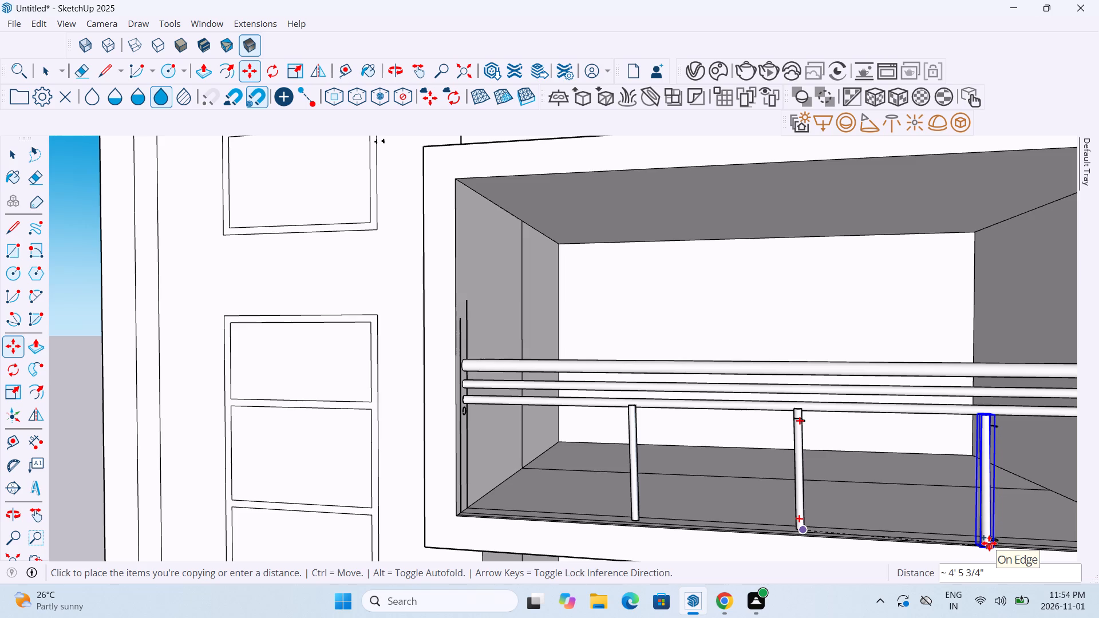
scroll(989, 543, up, 17)
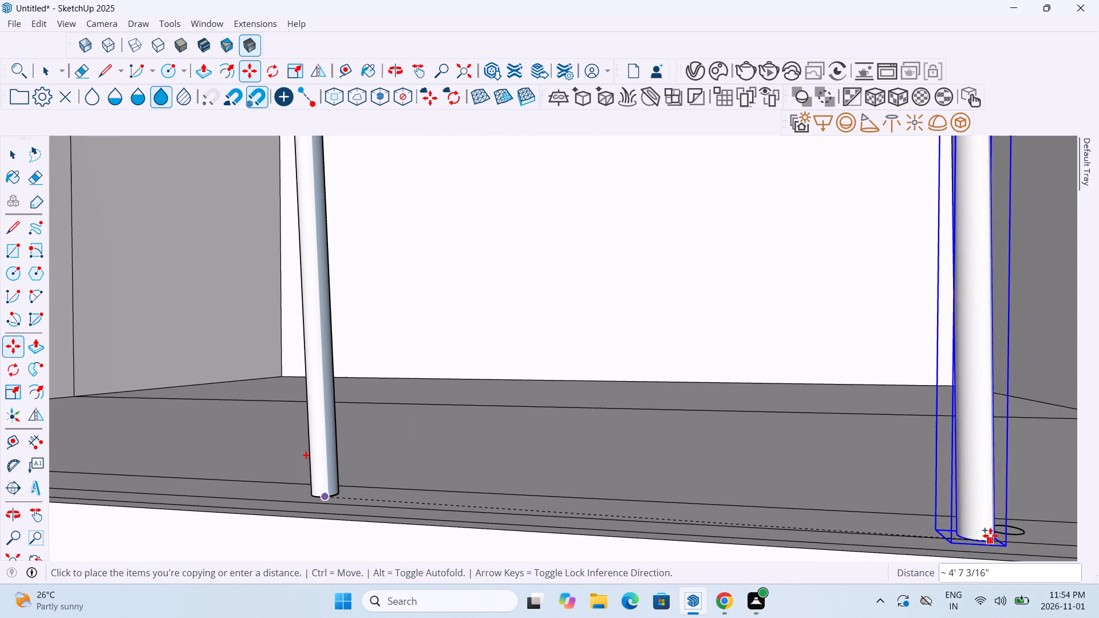
scroll(990, 528, up, 5)
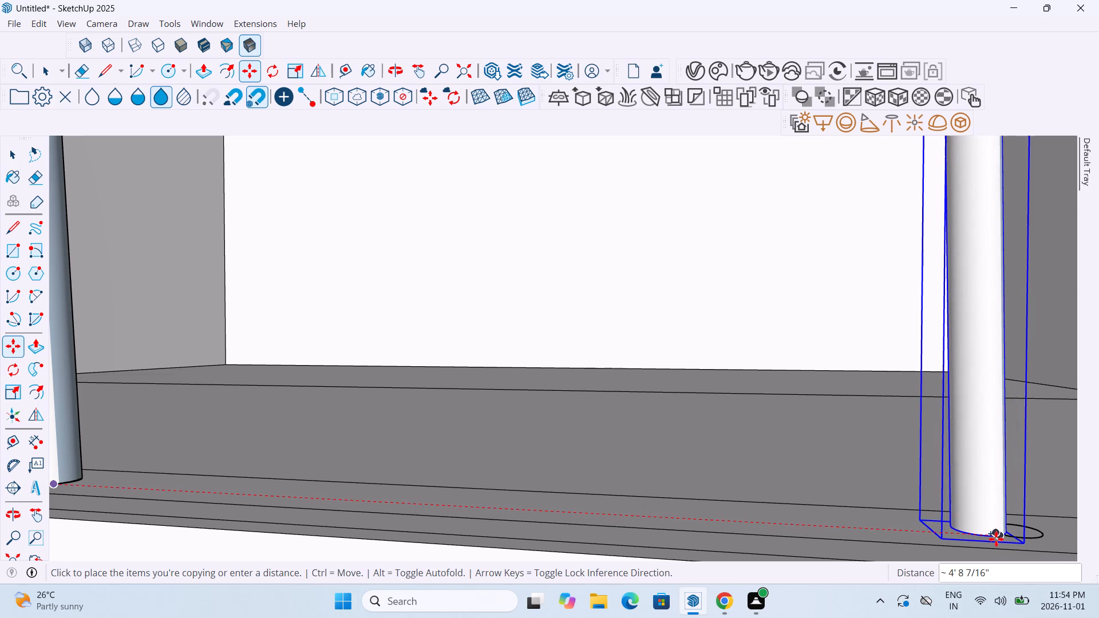
click(996, 540)
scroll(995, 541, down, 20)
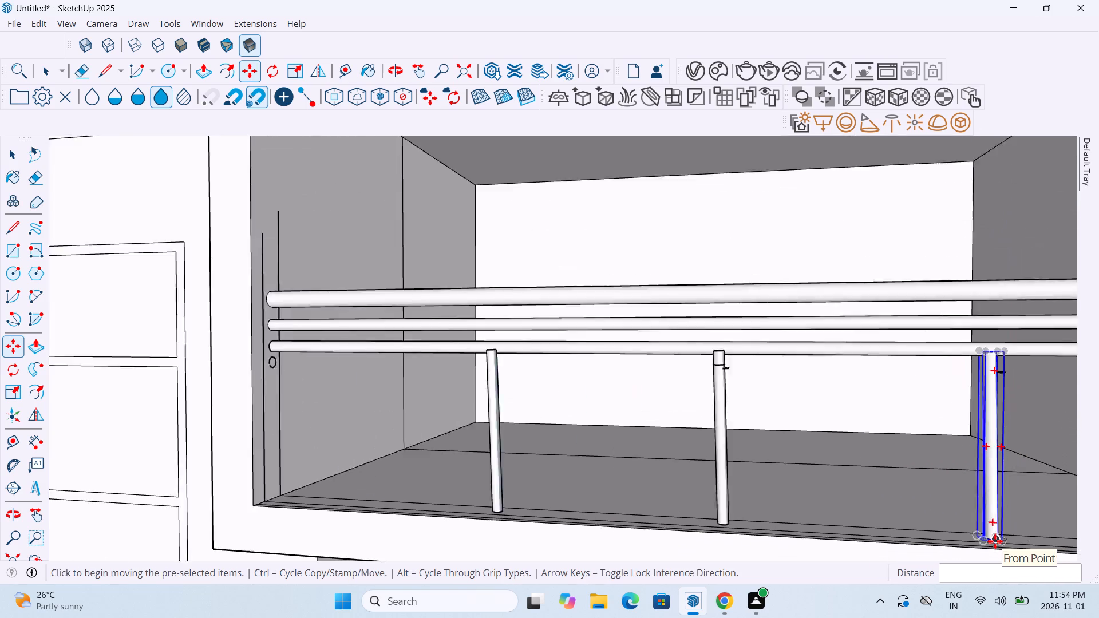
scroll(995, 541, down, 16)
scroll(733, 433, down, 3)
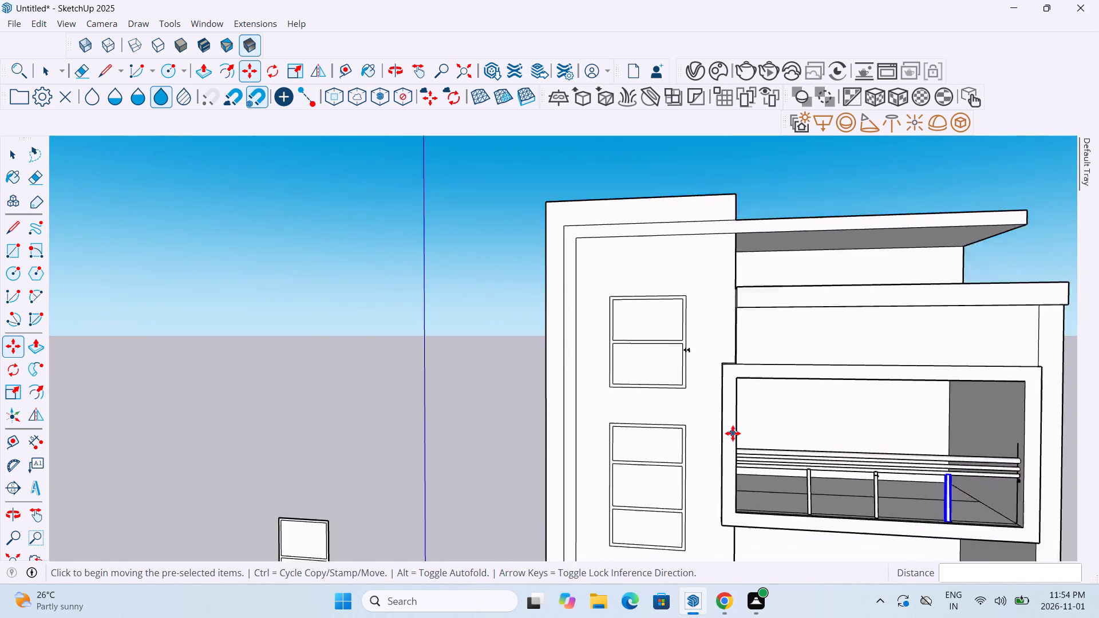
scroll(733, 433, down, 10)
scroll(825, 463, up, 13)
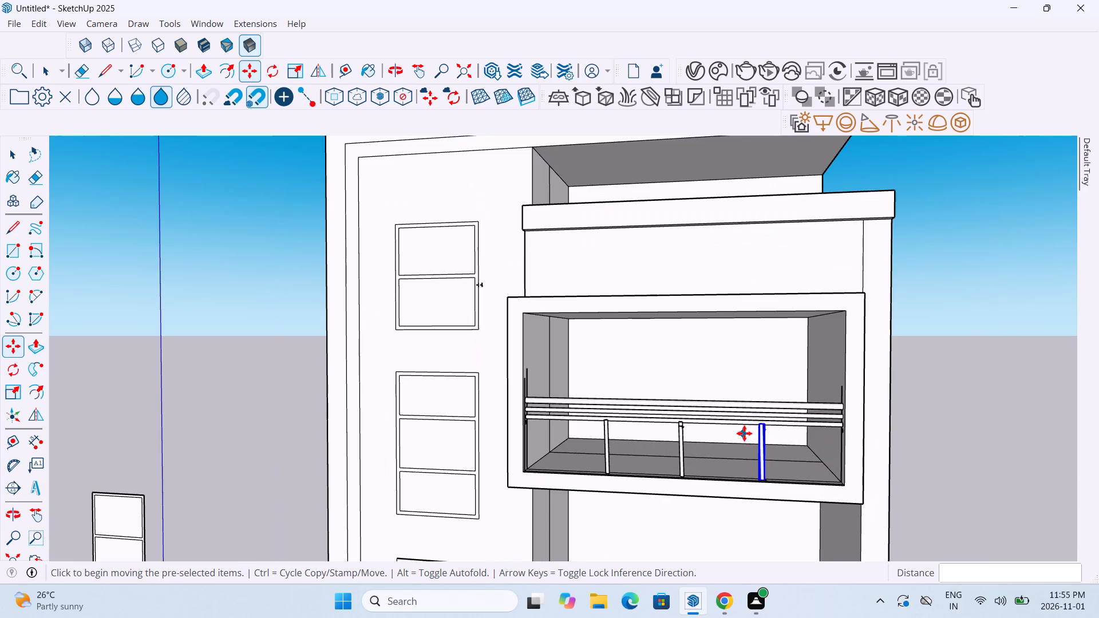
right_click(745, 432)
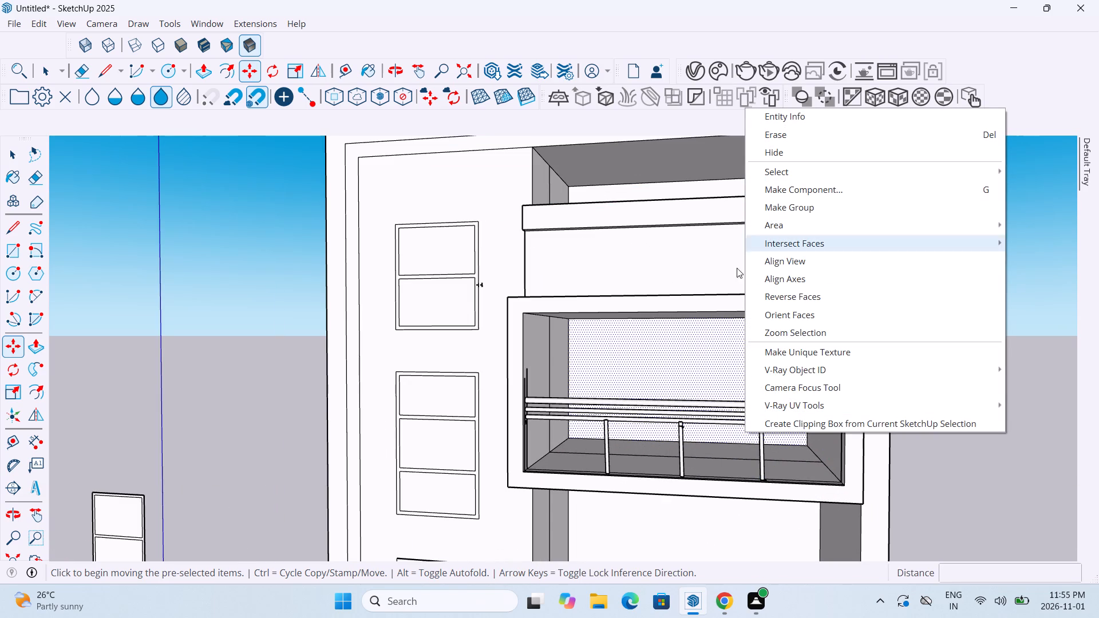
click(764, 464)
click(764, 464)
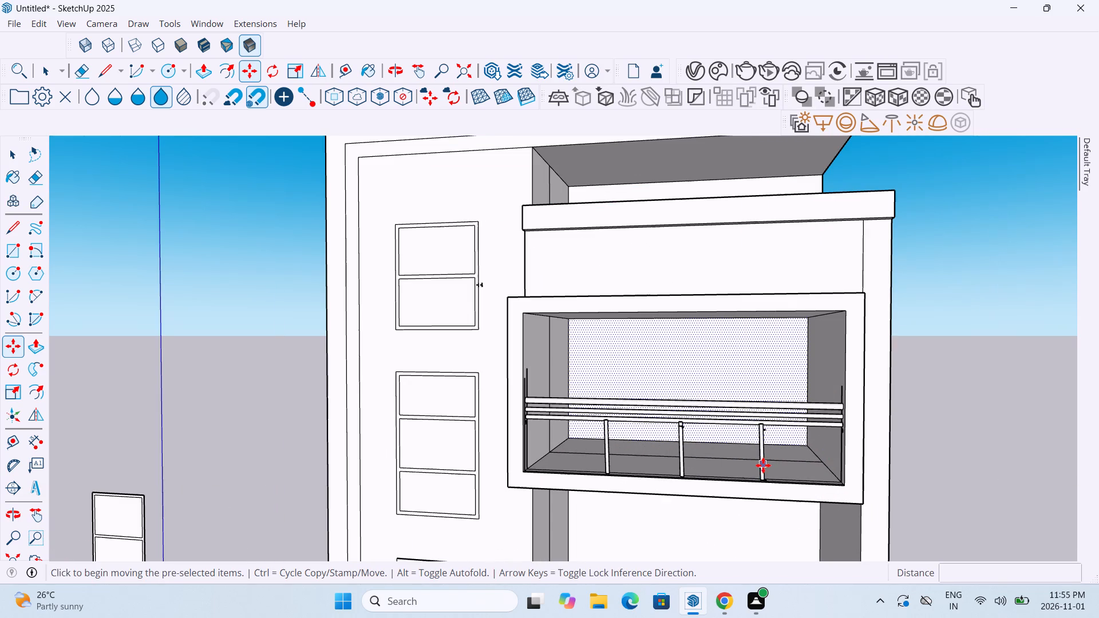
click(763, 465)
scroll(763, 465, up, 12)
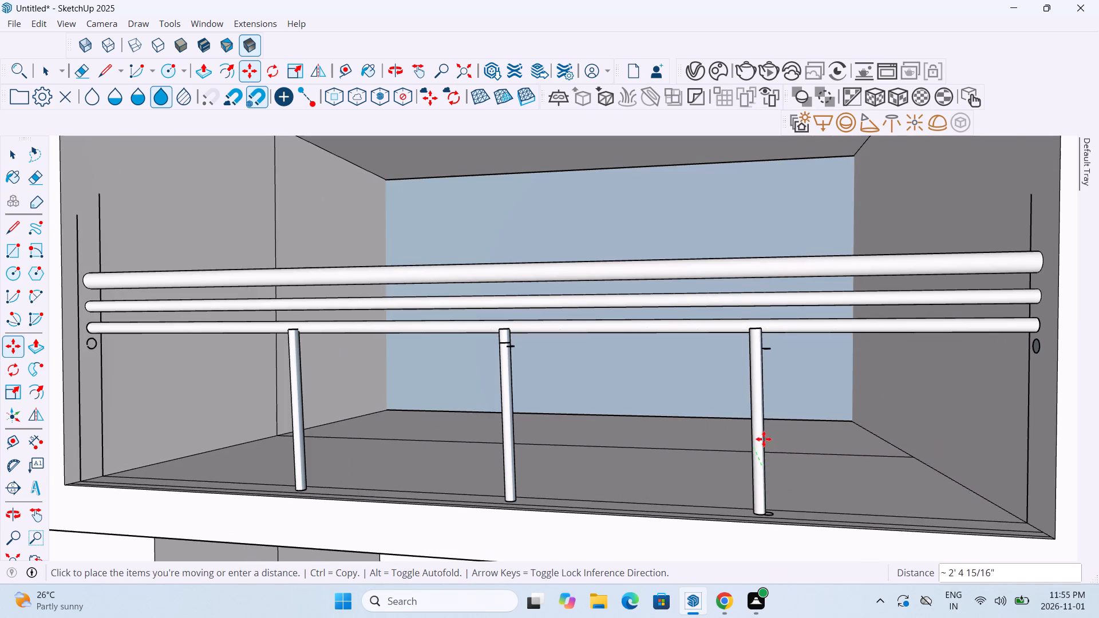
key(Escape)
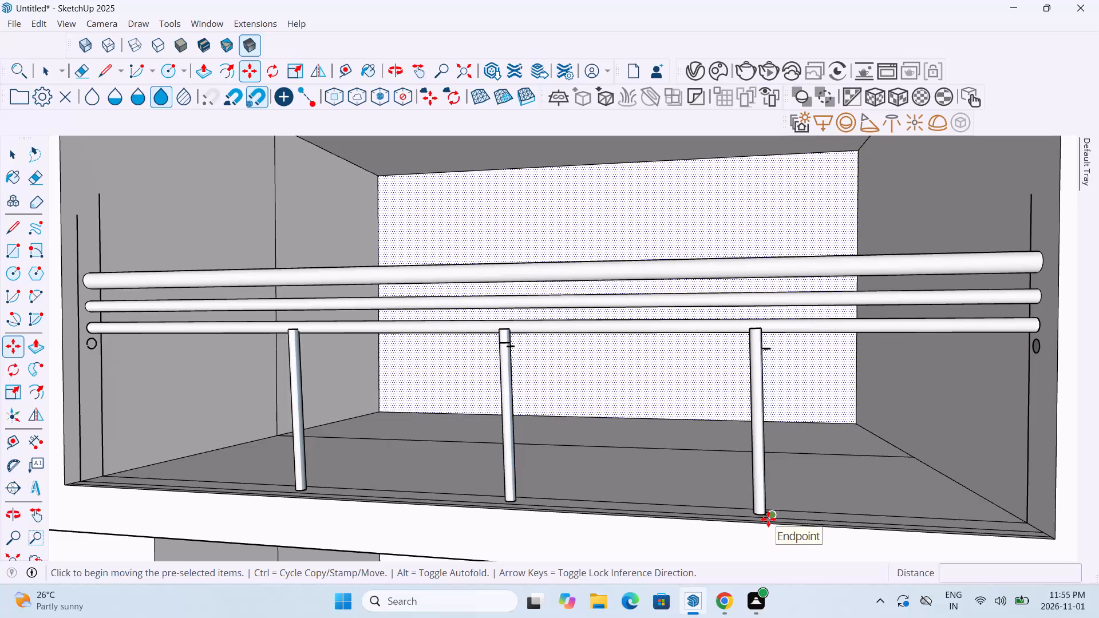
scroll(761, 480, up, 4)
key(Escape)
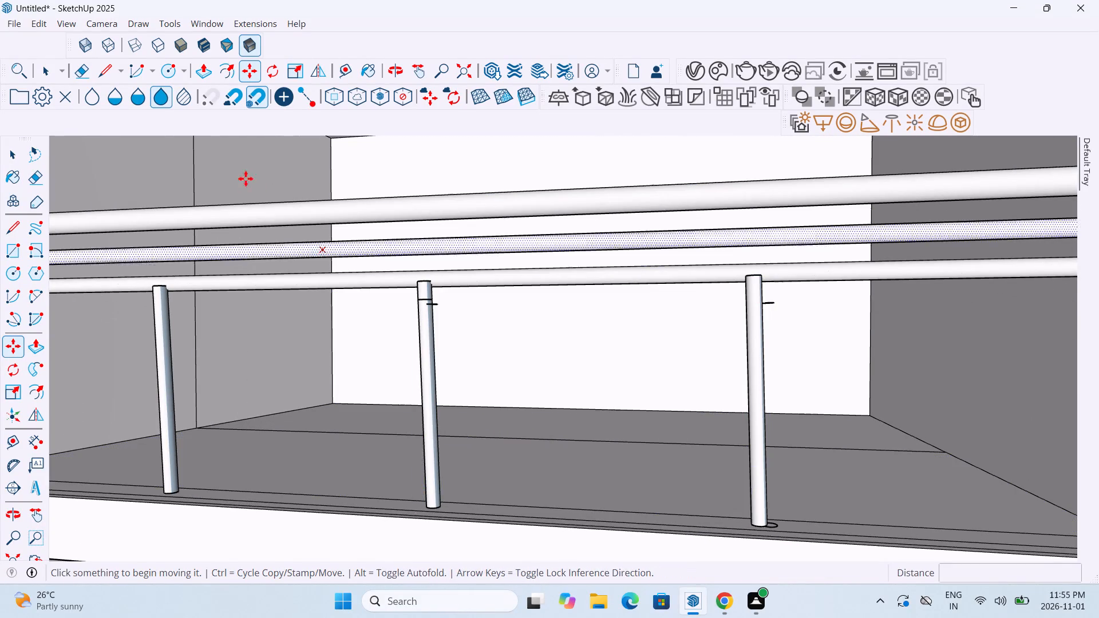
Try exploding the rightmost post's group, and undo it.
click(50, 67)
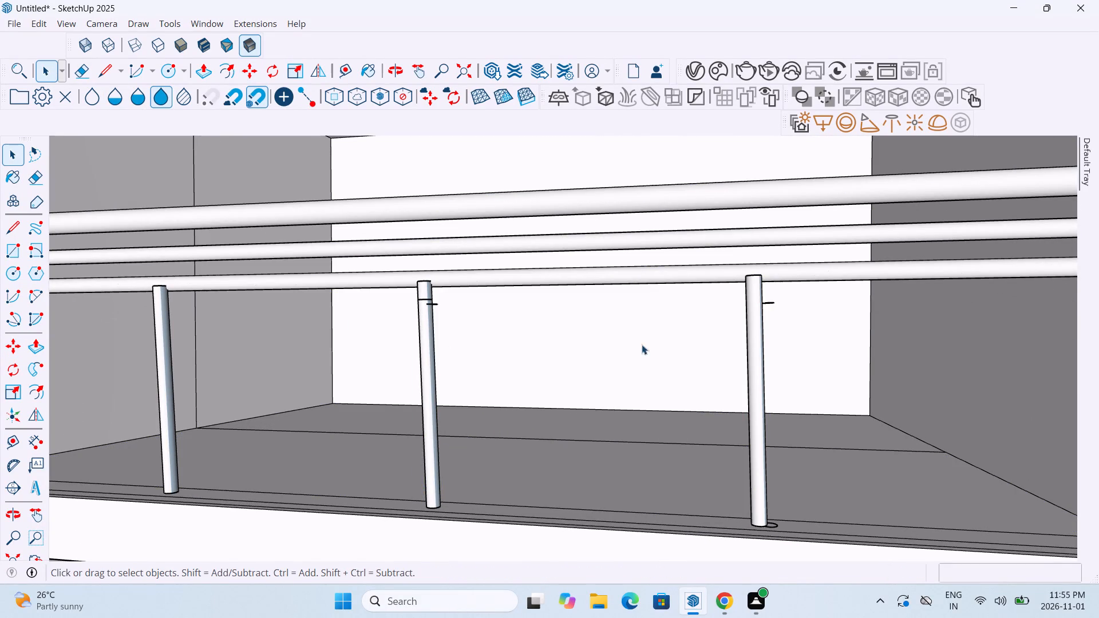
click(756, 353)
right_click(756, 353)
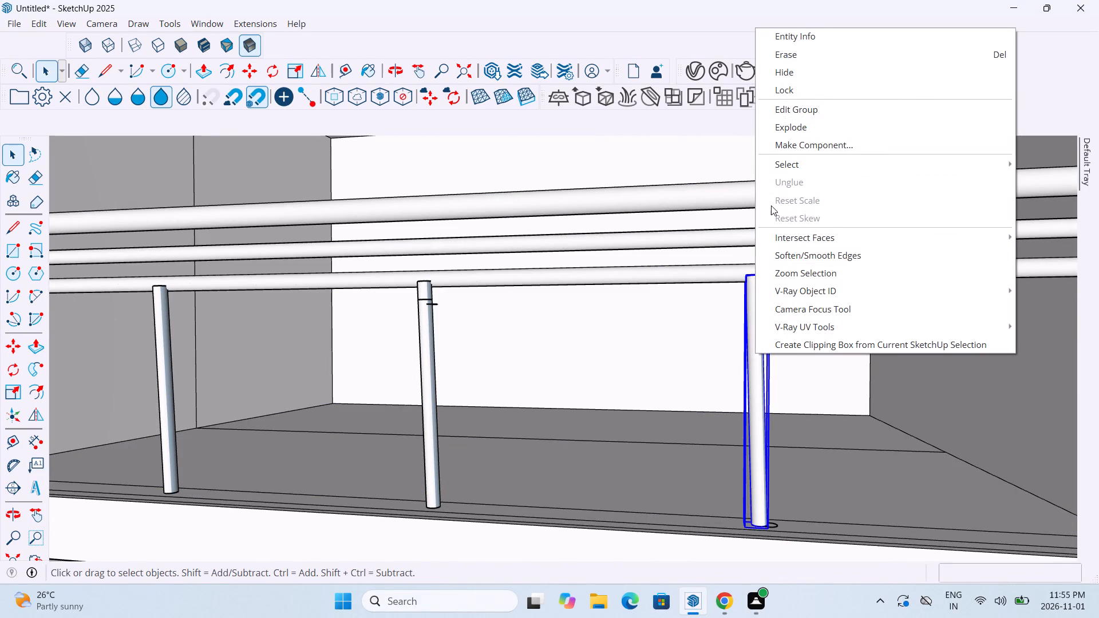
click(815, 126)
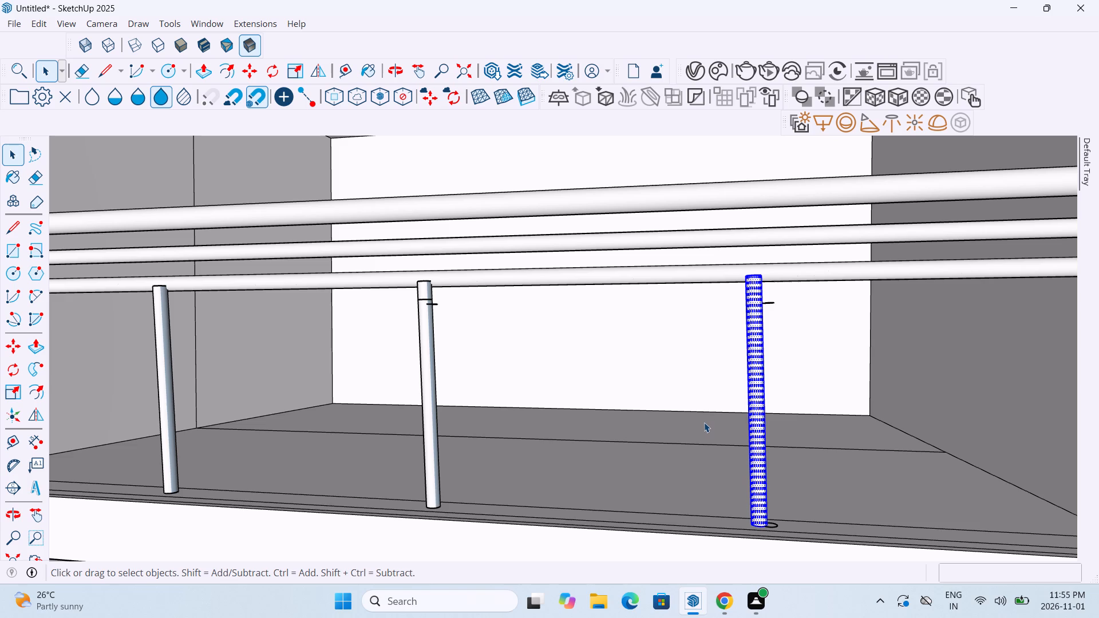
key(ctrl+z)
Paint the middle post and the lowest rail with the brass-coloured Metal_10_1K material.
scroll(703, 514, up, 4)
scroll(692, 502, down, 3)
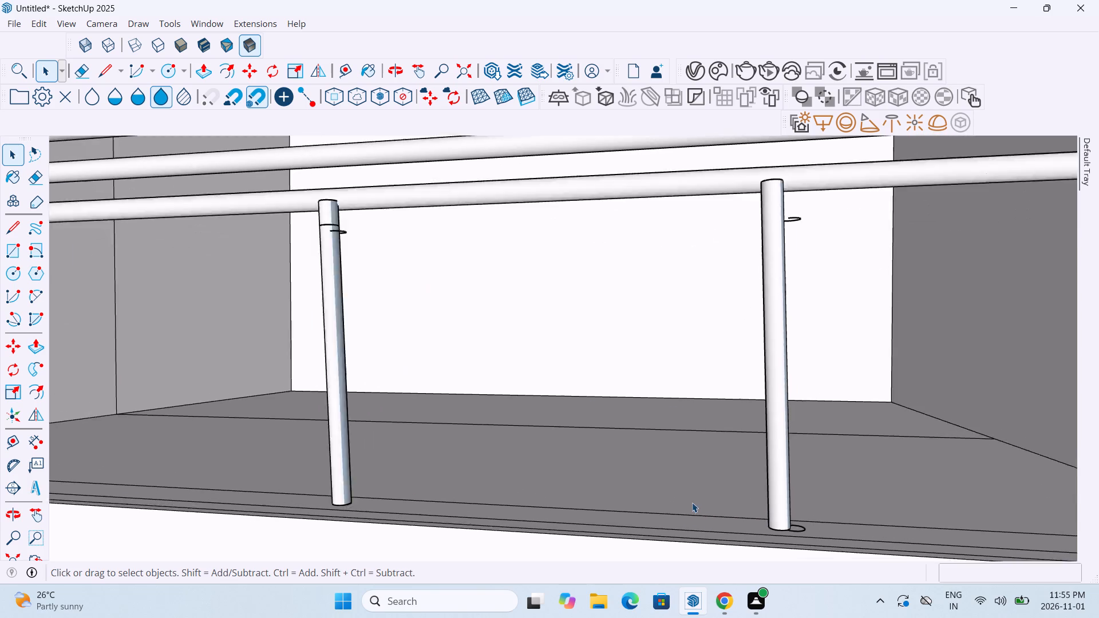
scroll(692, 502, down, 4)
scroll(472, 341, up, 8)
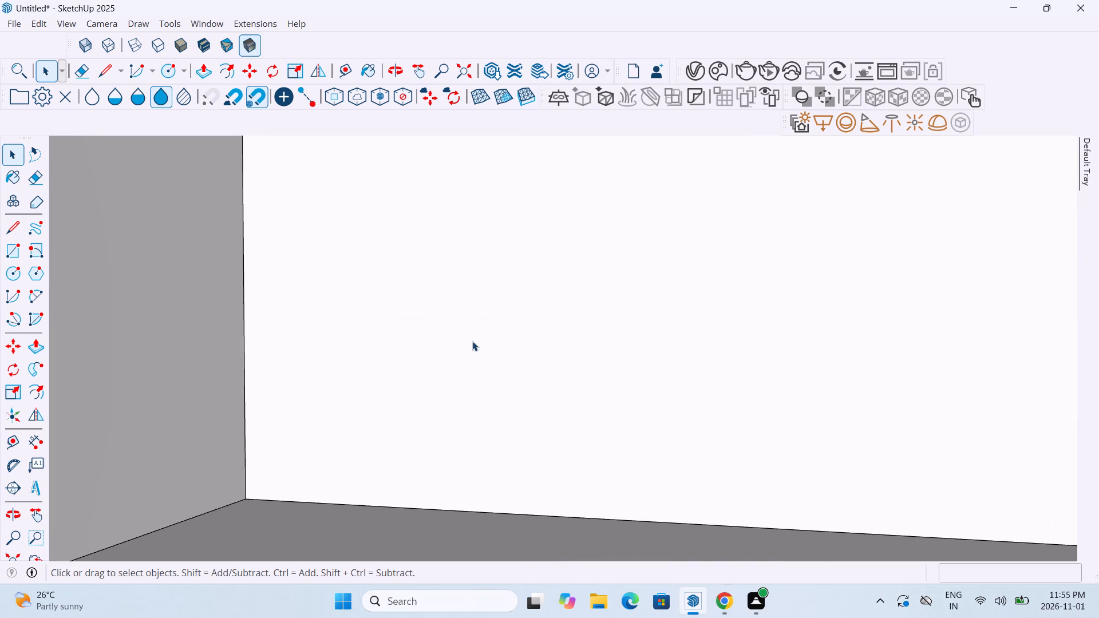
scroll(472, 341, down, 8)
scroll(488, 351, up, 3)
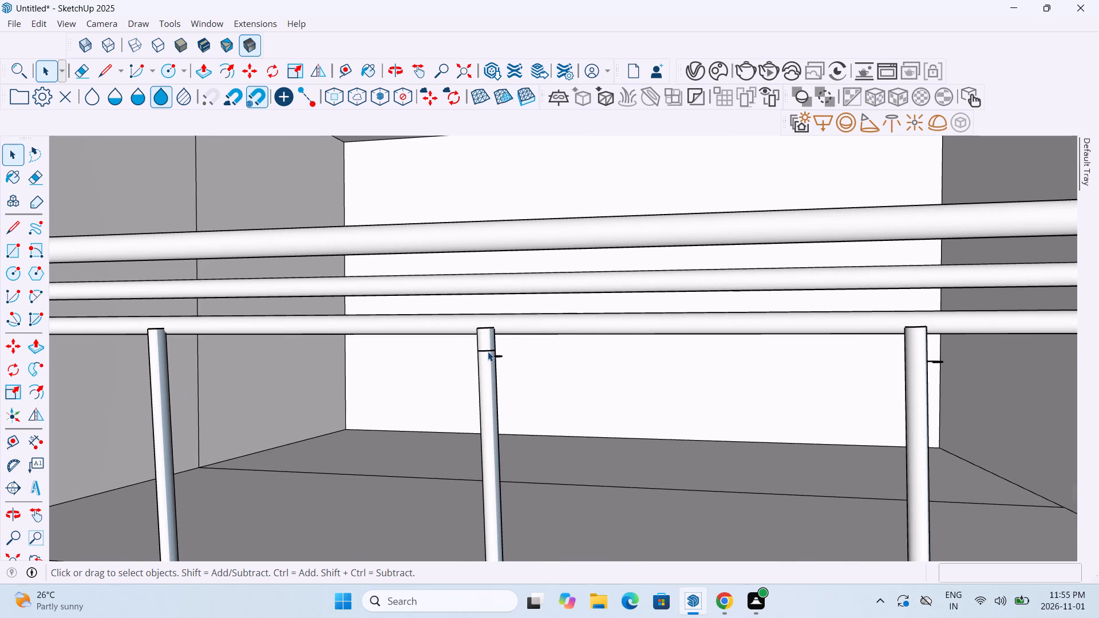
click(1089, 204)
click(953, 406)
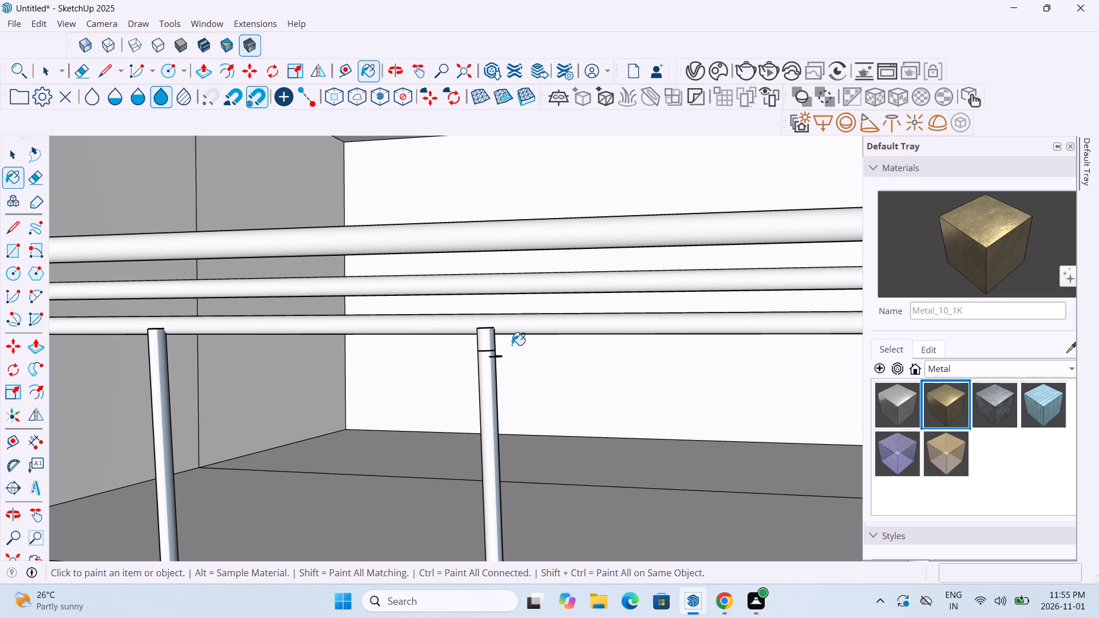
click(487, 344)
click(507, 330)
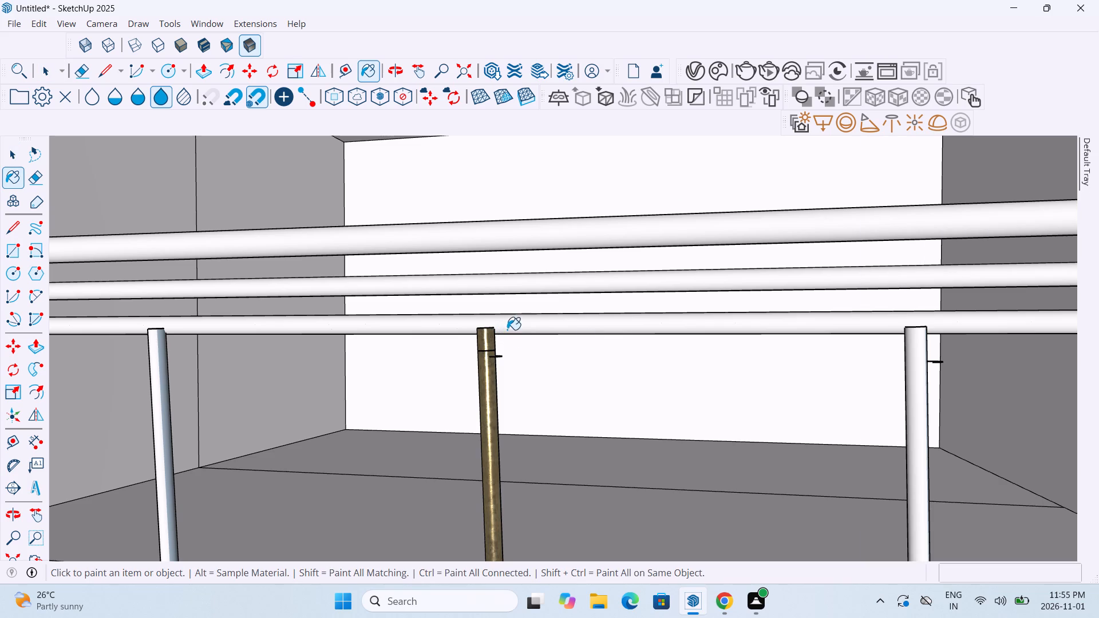
Paint all three horizontal rails and the three vertical posts with the plain silver metal material from the Metal collection.
scroll(507, 330, down, 6)
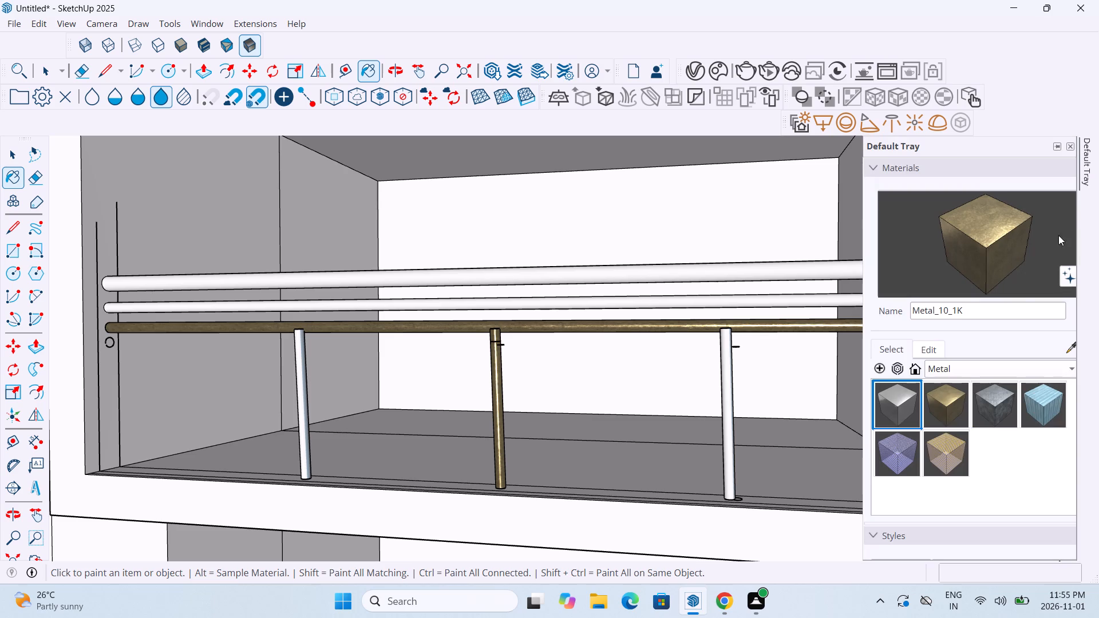
click(937, 452)
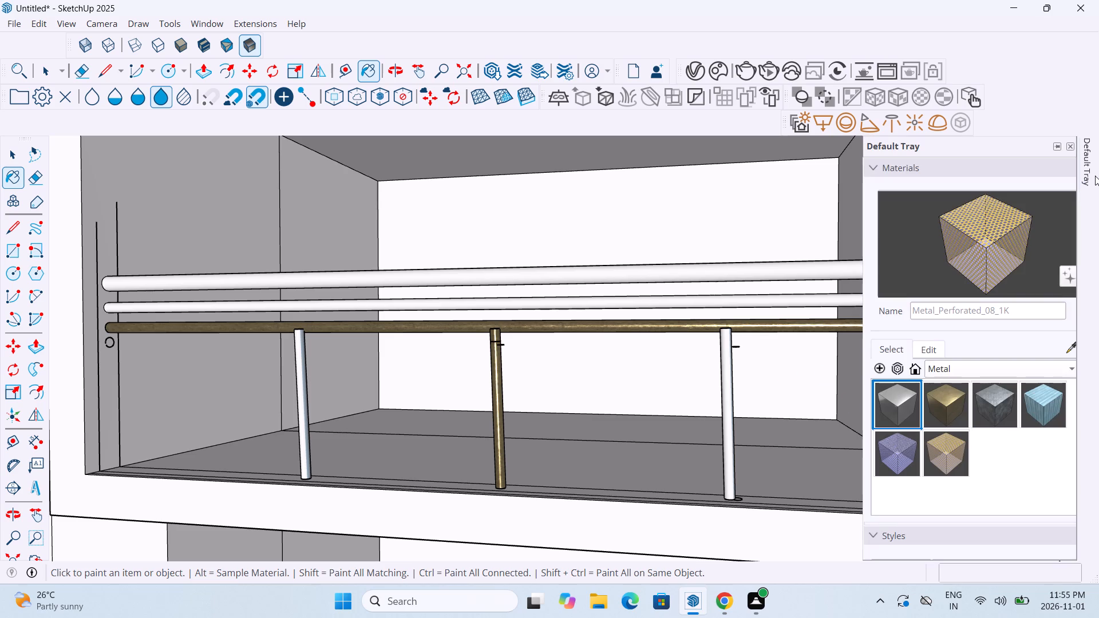
click(900, 394)
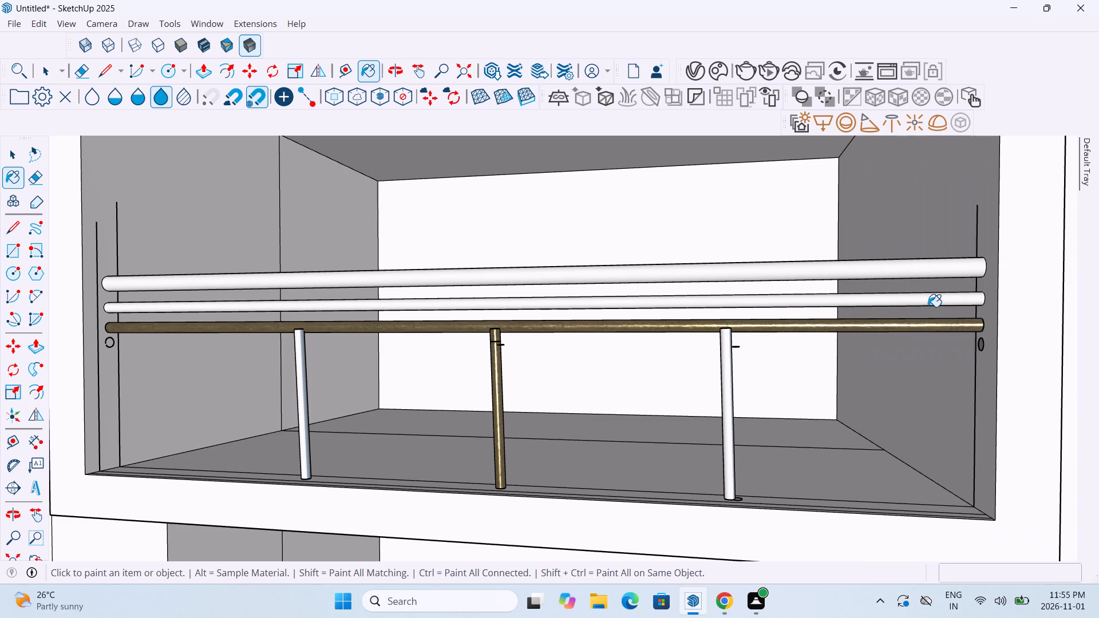
click(702, 324)
click(703, 300)
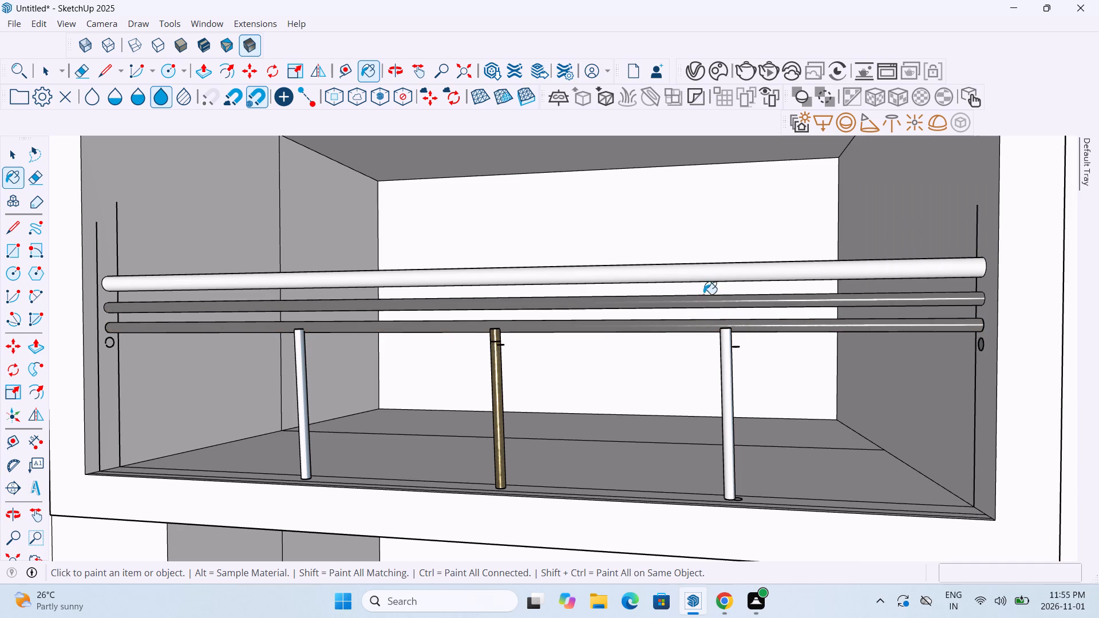
click(706, 274)
click(723, 373)
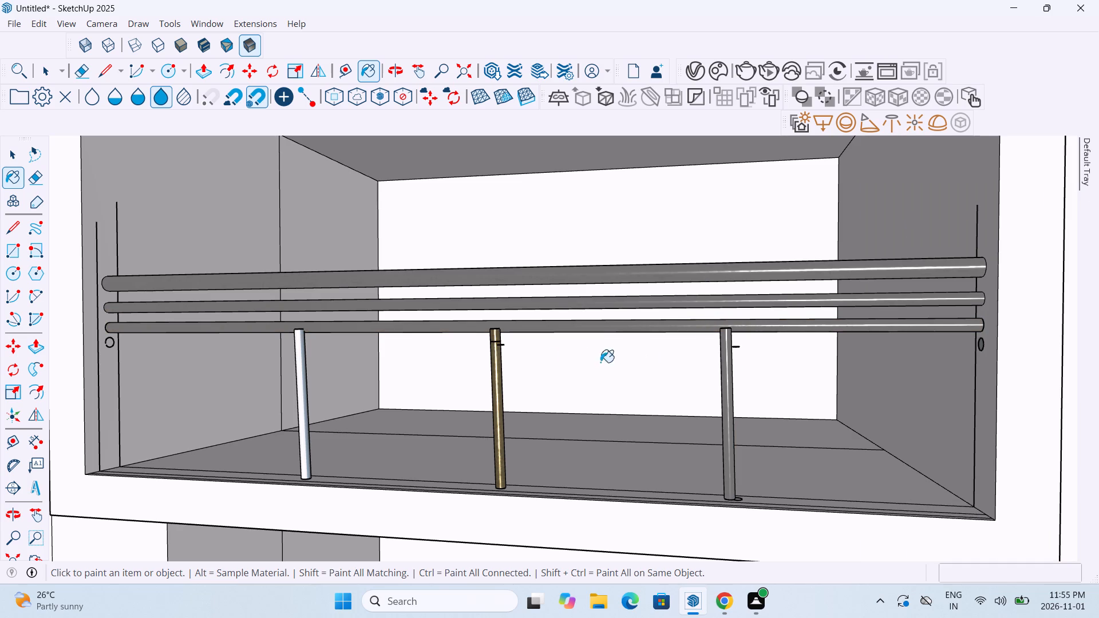
click(497, 373)
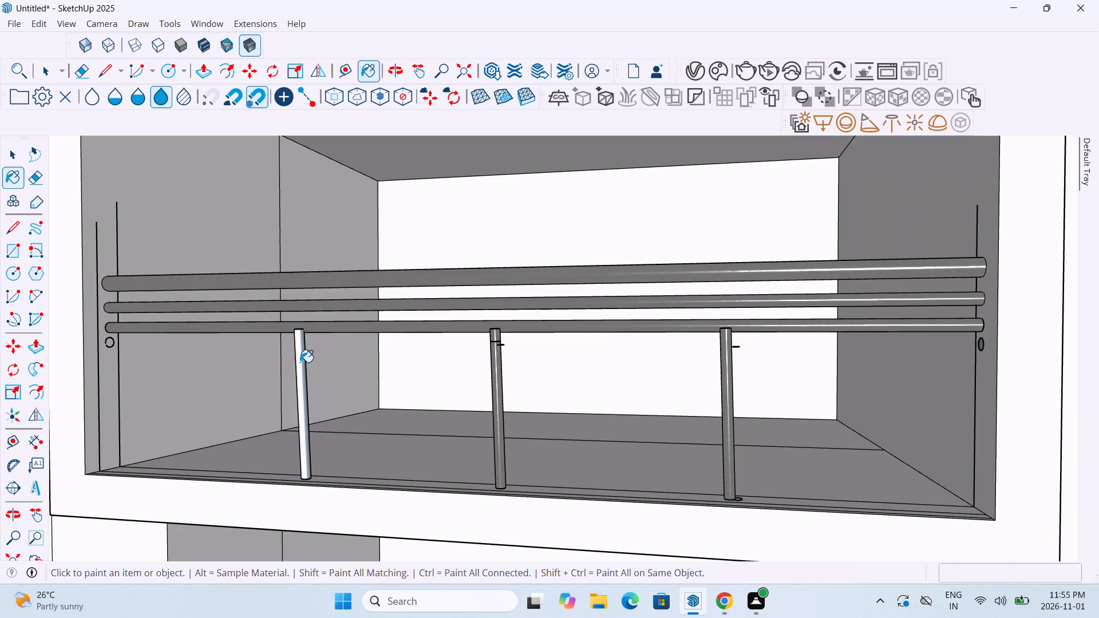
click(300, 362)
Run a V-Ray test render of the painted railing, check the preview and close the frame buffer.
click(748, 68)
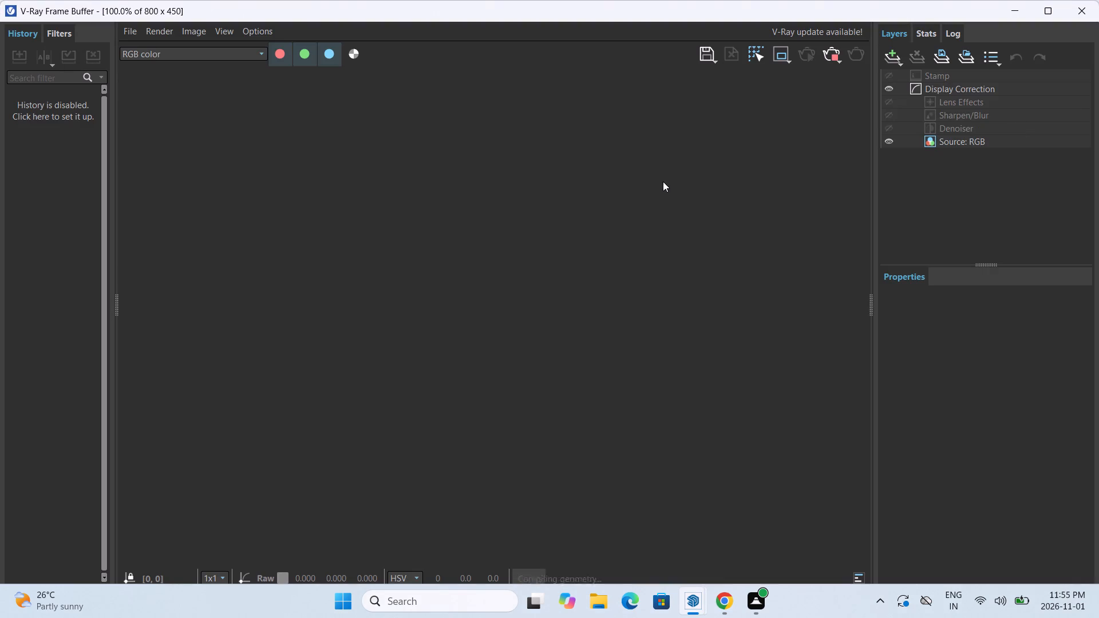
scroll(521, 252, down, 1)
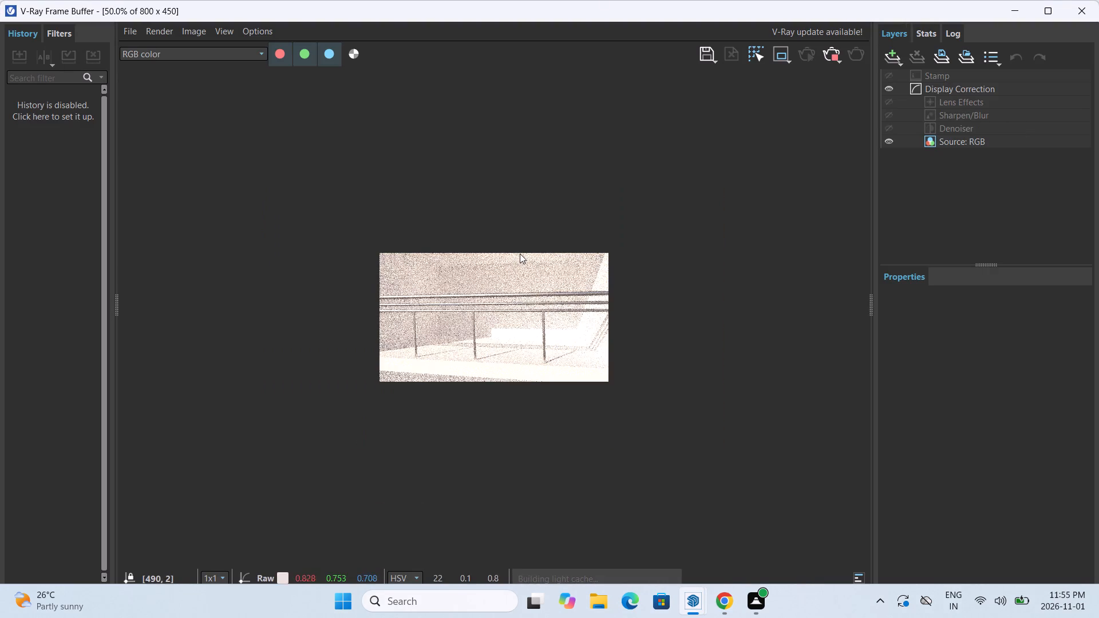
key(Escape)
key(Escape)
key(Escape)
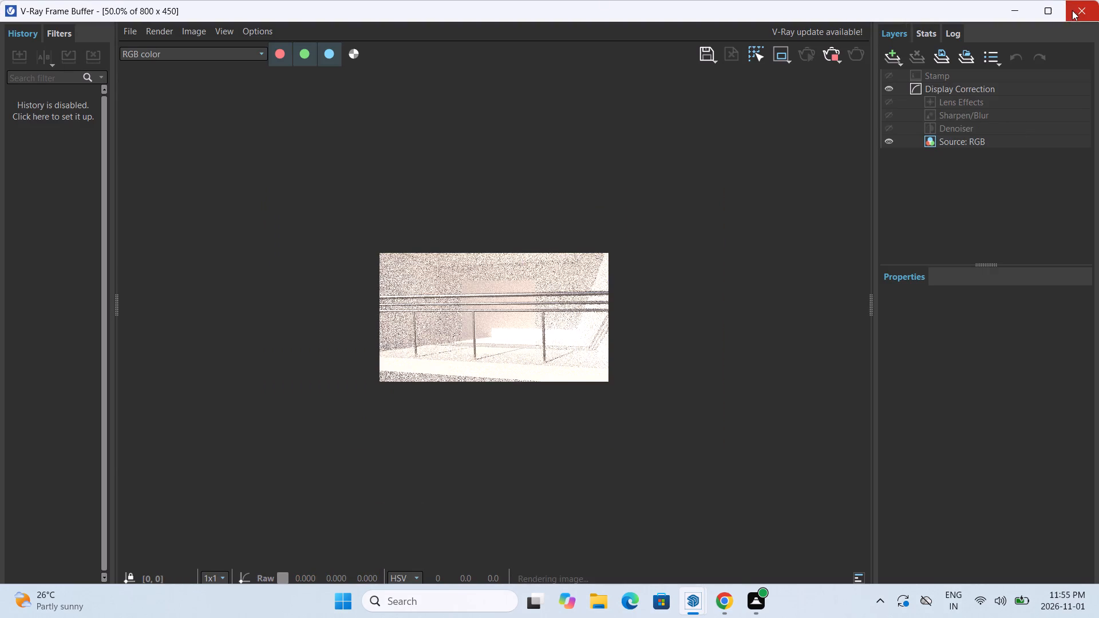
click(1073, 10)
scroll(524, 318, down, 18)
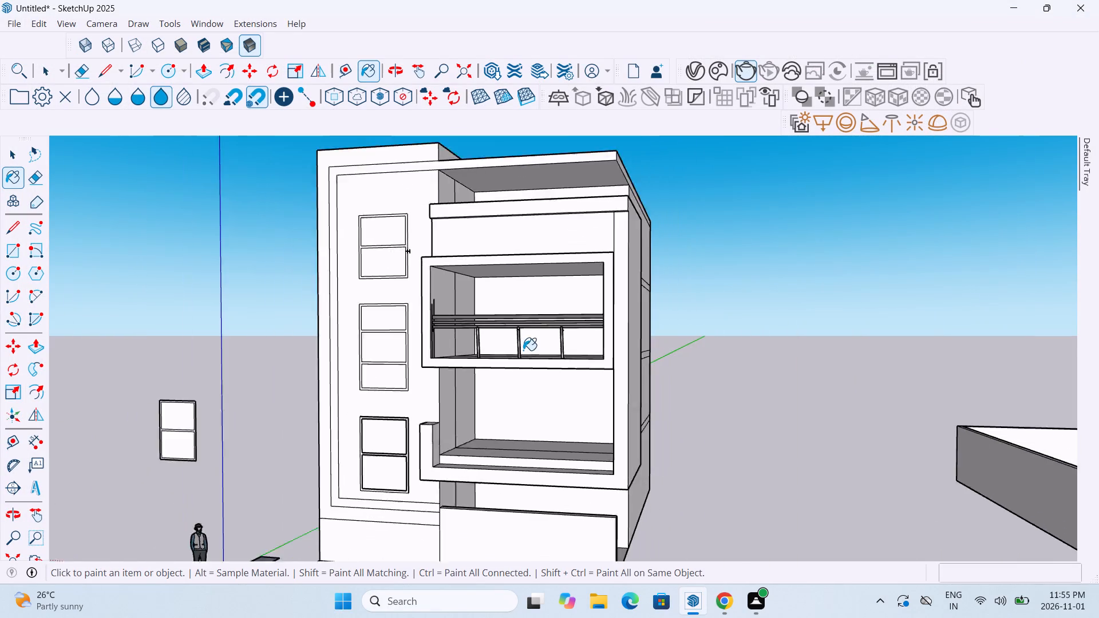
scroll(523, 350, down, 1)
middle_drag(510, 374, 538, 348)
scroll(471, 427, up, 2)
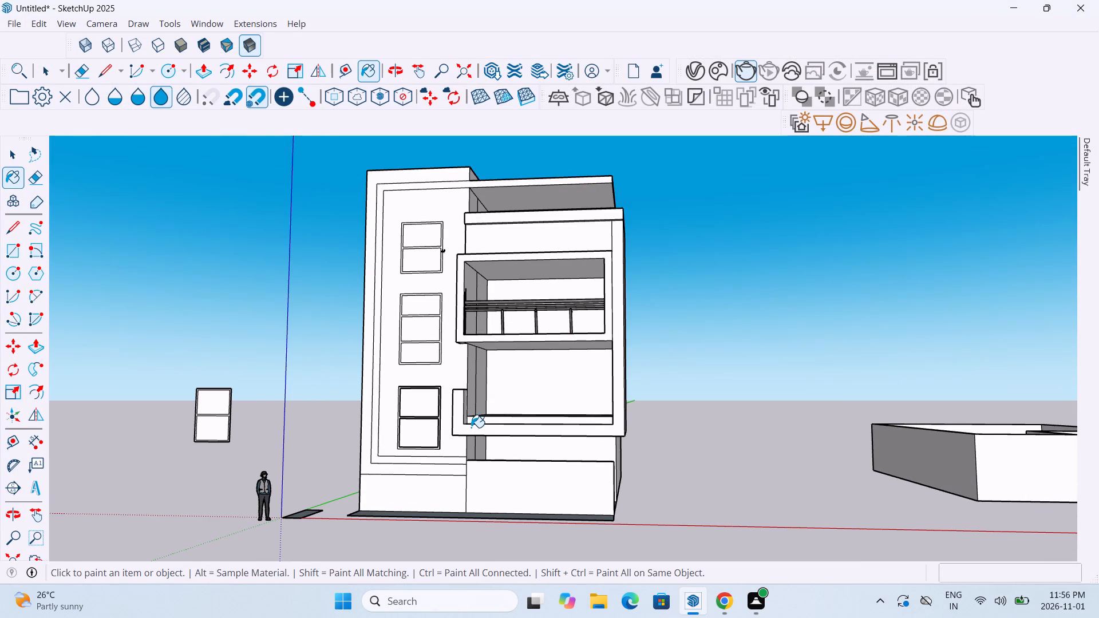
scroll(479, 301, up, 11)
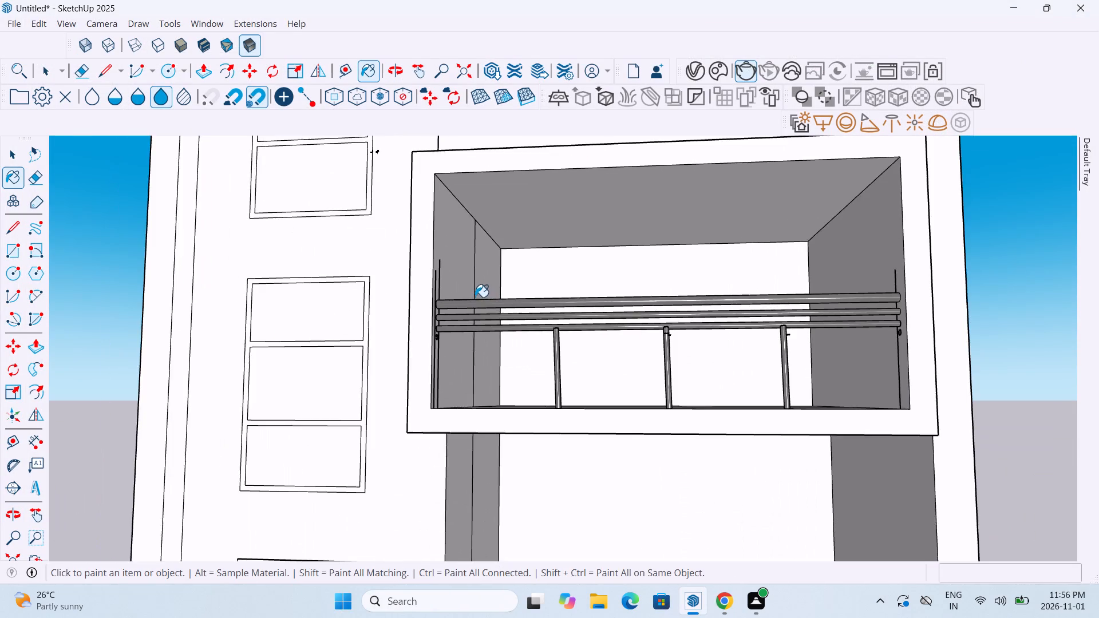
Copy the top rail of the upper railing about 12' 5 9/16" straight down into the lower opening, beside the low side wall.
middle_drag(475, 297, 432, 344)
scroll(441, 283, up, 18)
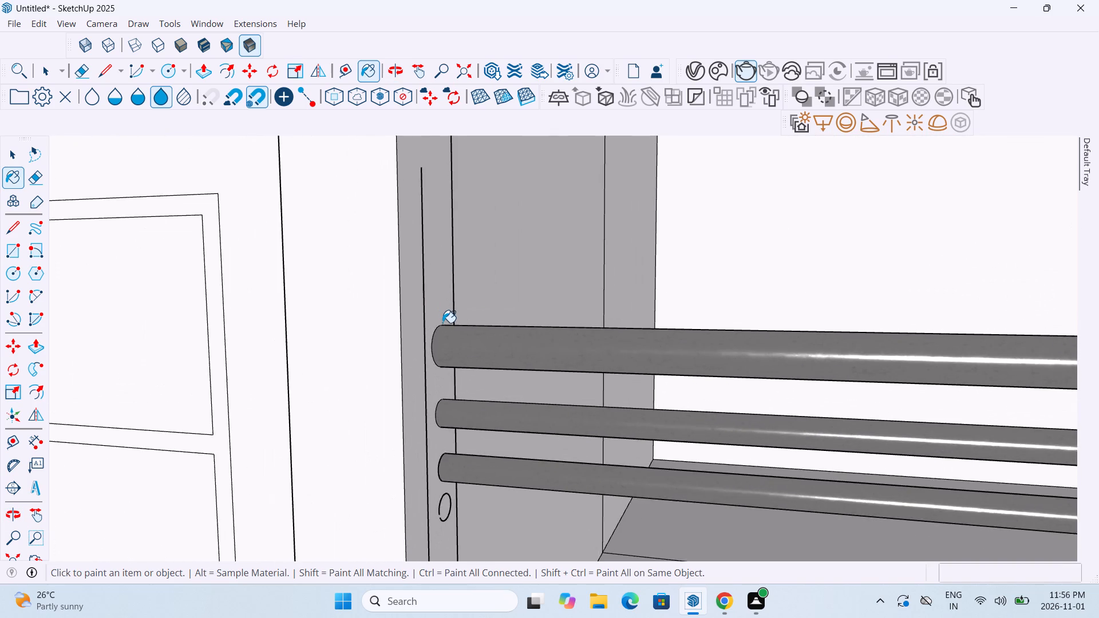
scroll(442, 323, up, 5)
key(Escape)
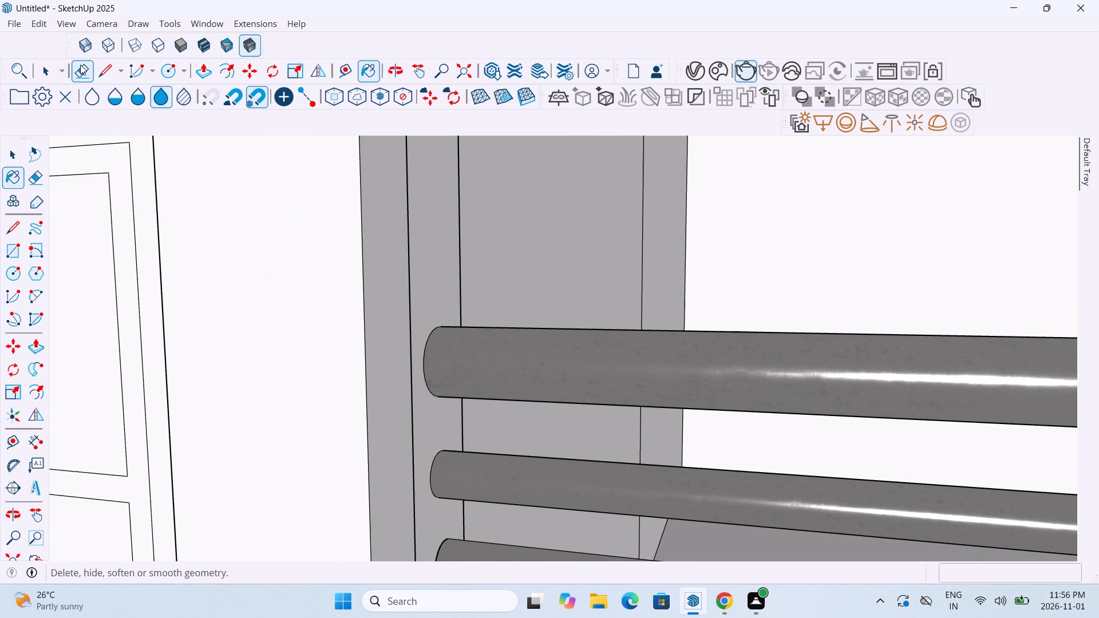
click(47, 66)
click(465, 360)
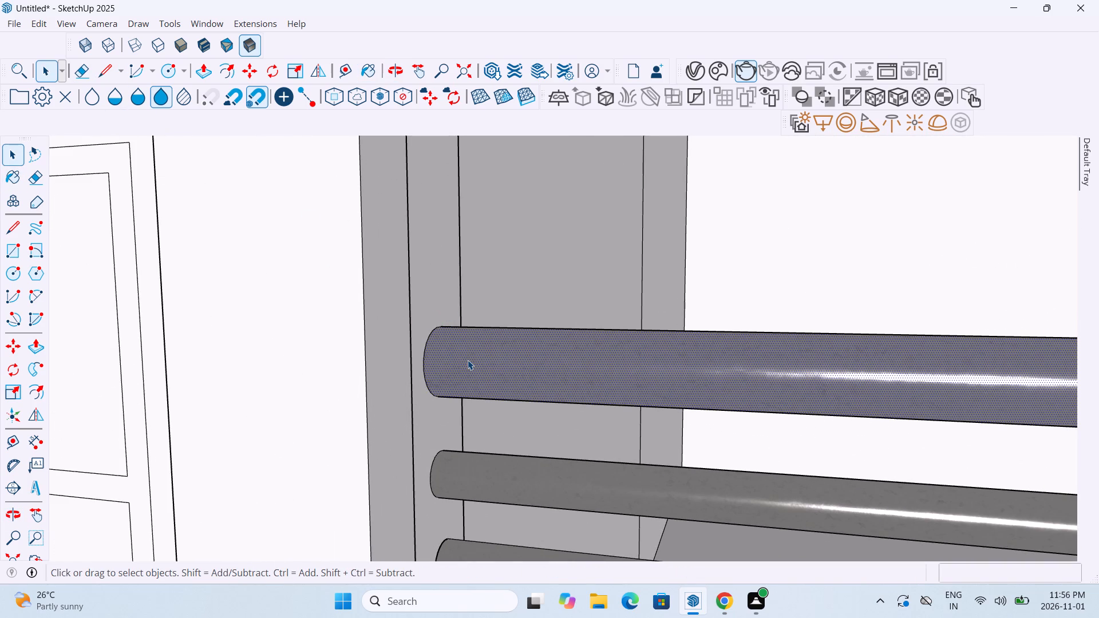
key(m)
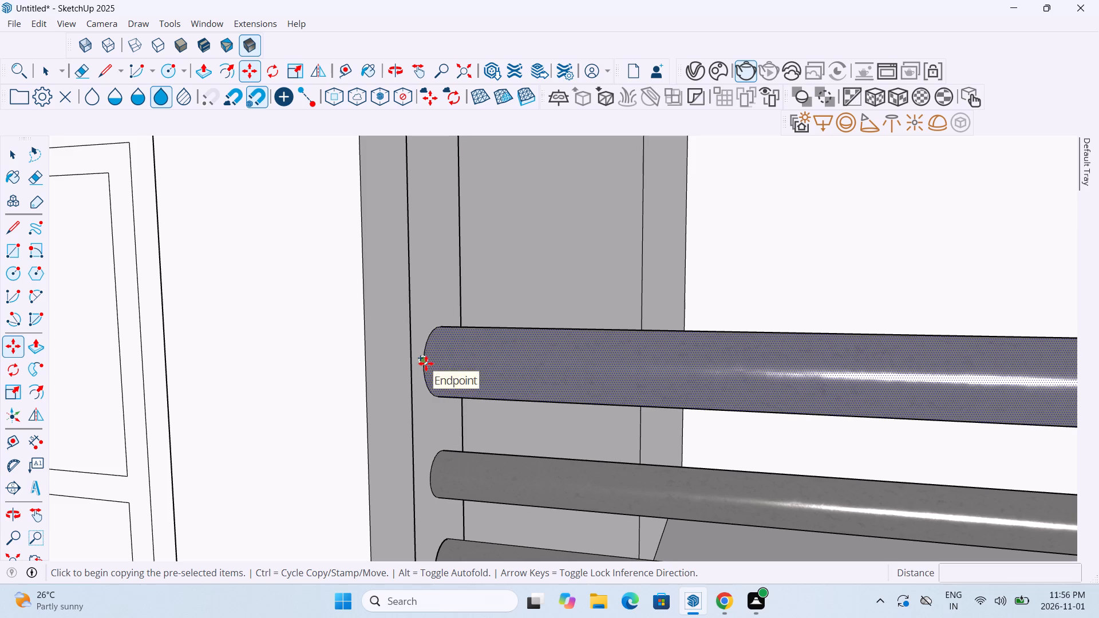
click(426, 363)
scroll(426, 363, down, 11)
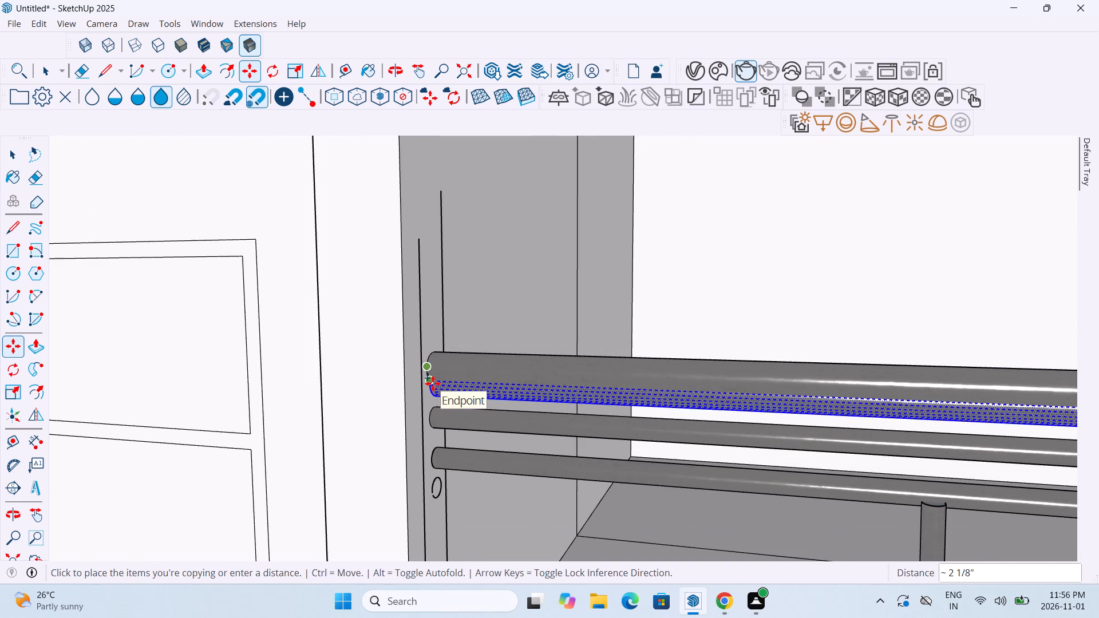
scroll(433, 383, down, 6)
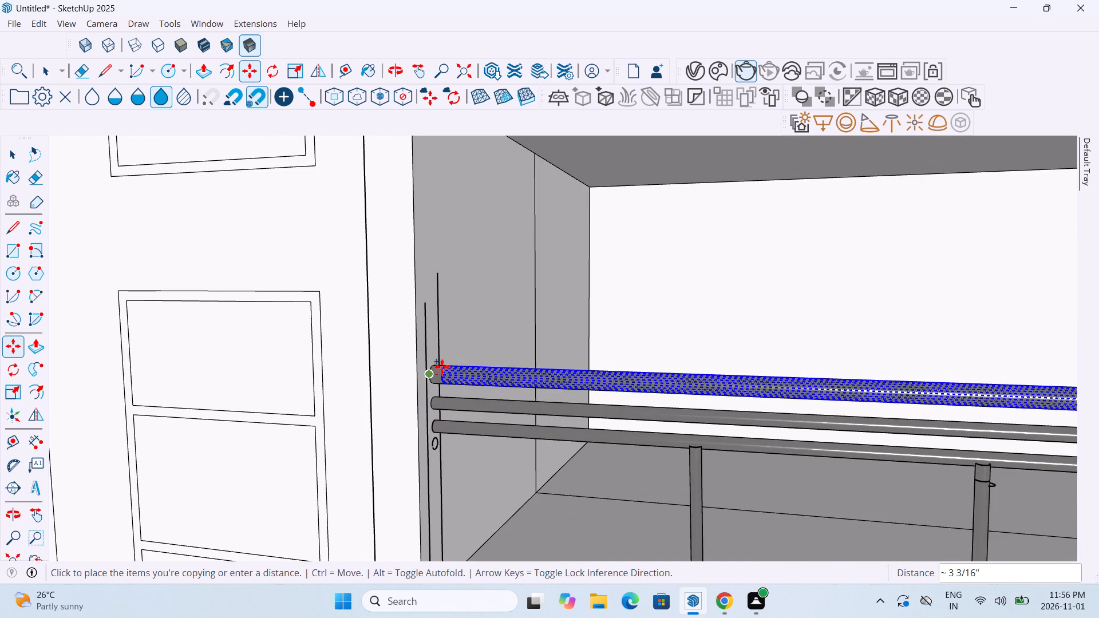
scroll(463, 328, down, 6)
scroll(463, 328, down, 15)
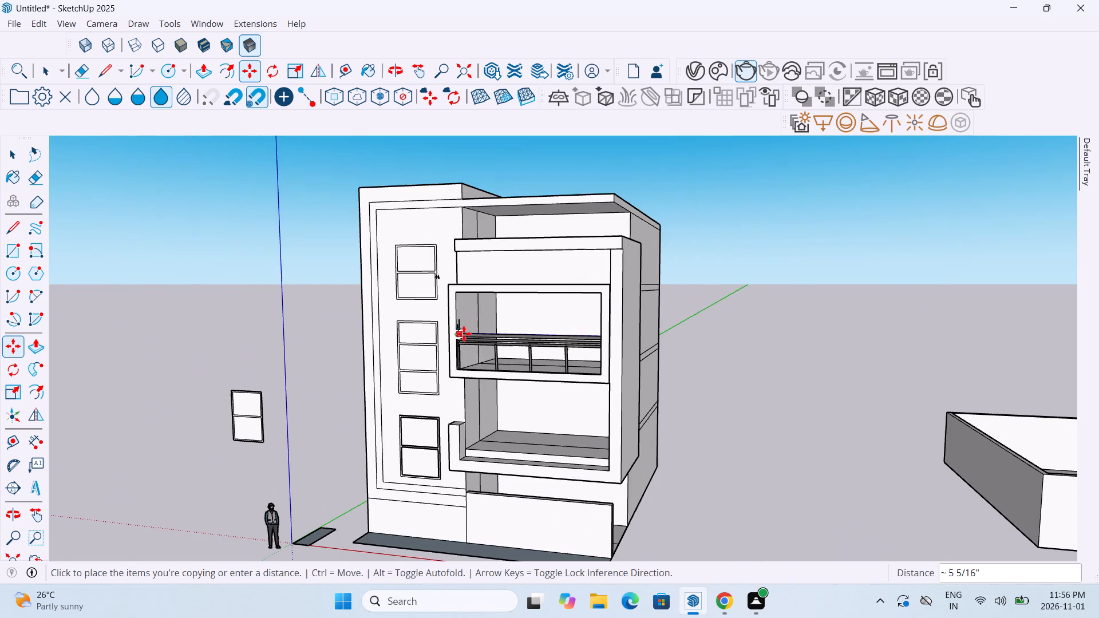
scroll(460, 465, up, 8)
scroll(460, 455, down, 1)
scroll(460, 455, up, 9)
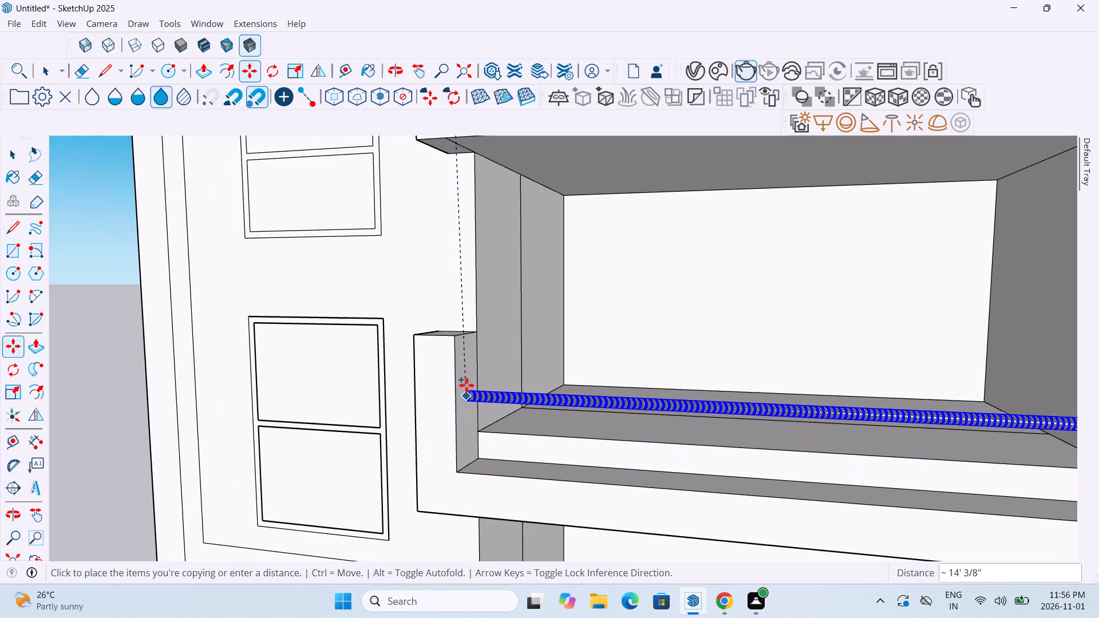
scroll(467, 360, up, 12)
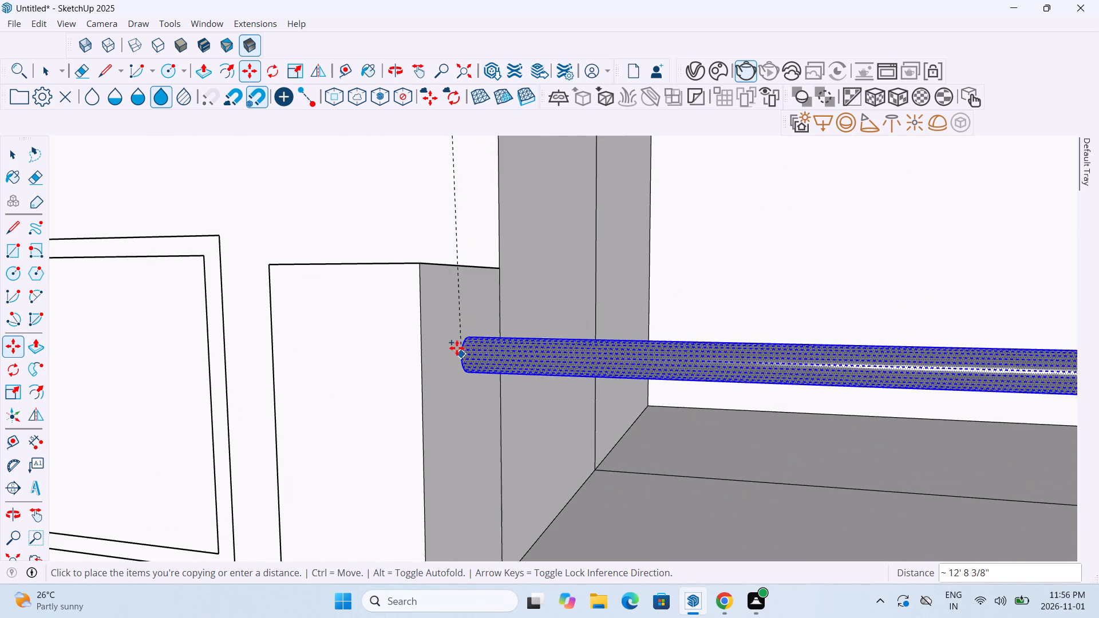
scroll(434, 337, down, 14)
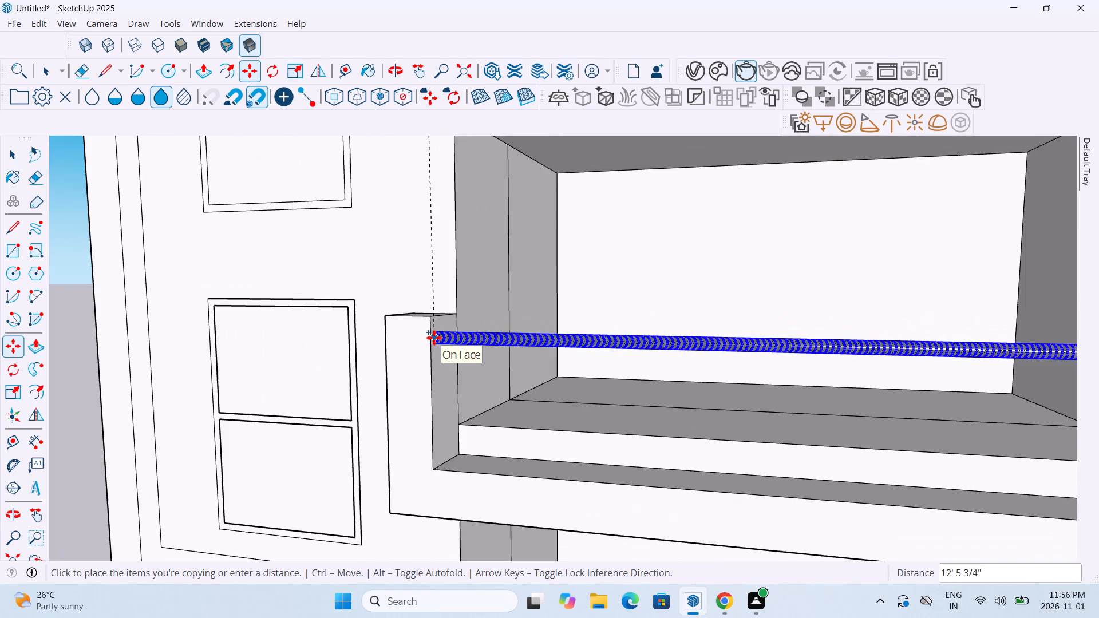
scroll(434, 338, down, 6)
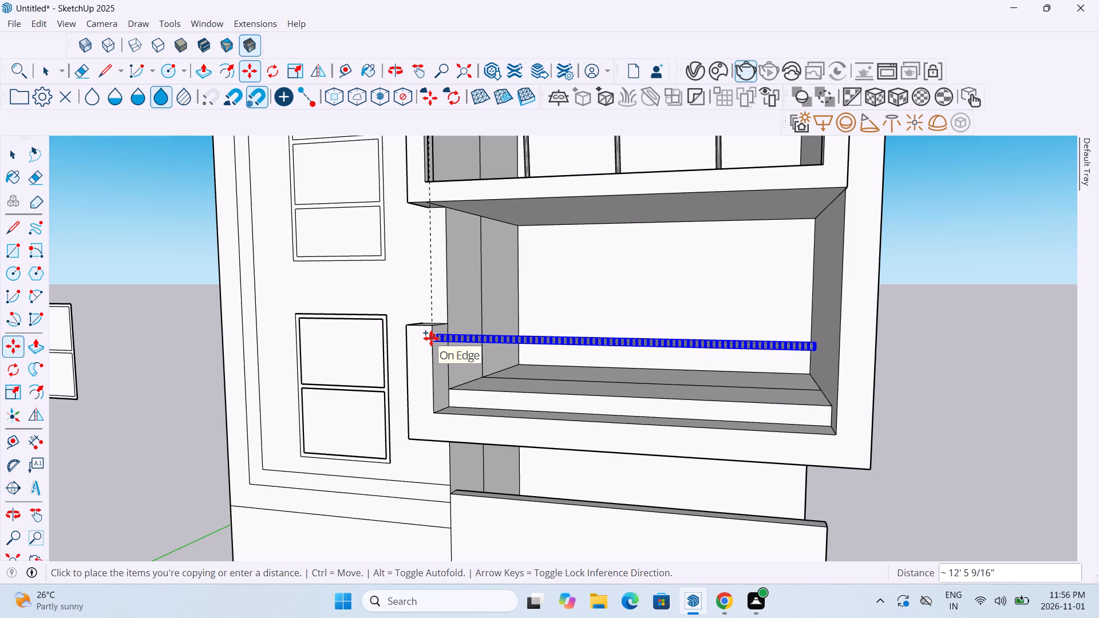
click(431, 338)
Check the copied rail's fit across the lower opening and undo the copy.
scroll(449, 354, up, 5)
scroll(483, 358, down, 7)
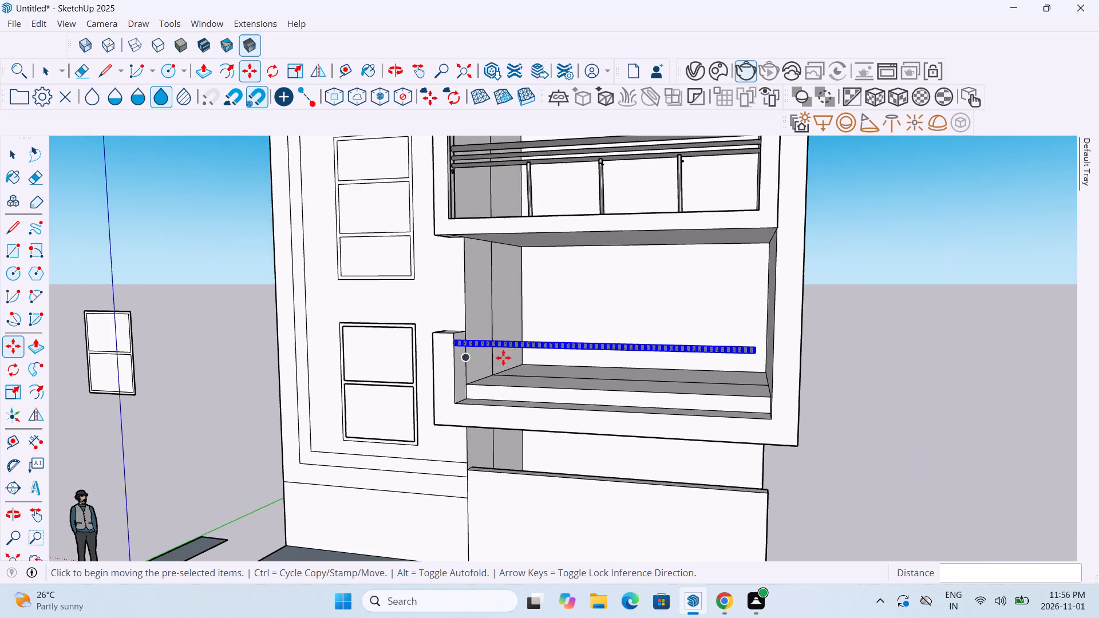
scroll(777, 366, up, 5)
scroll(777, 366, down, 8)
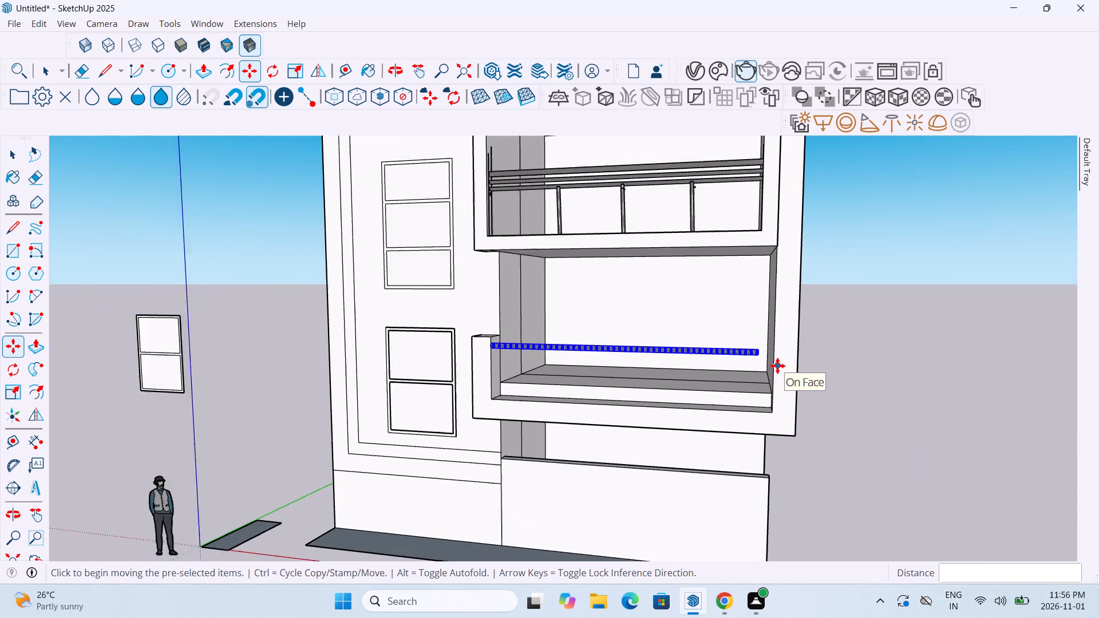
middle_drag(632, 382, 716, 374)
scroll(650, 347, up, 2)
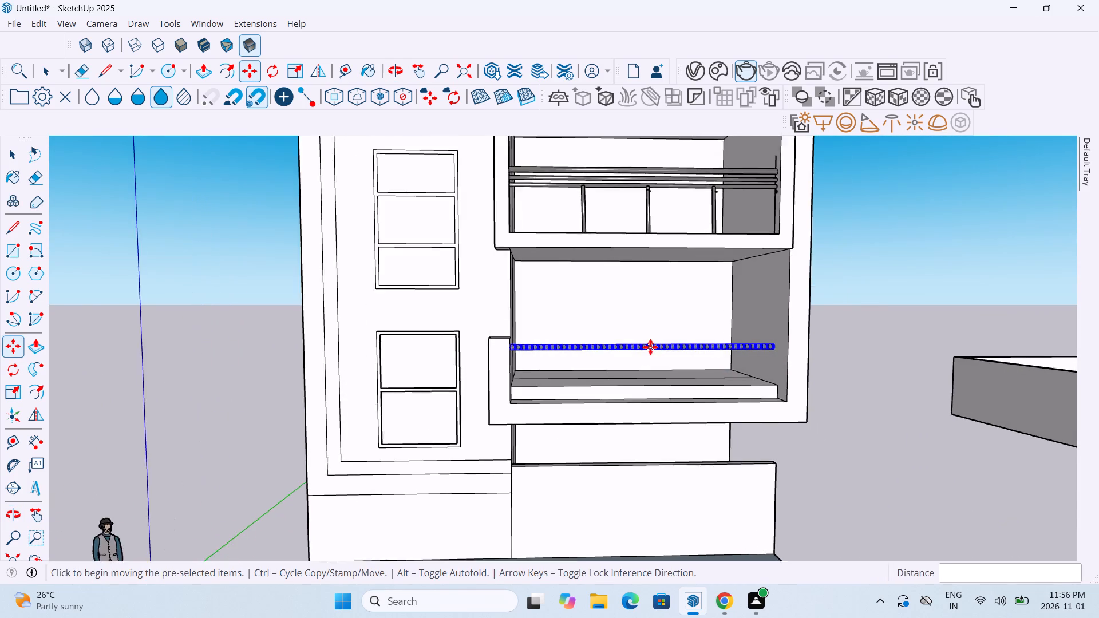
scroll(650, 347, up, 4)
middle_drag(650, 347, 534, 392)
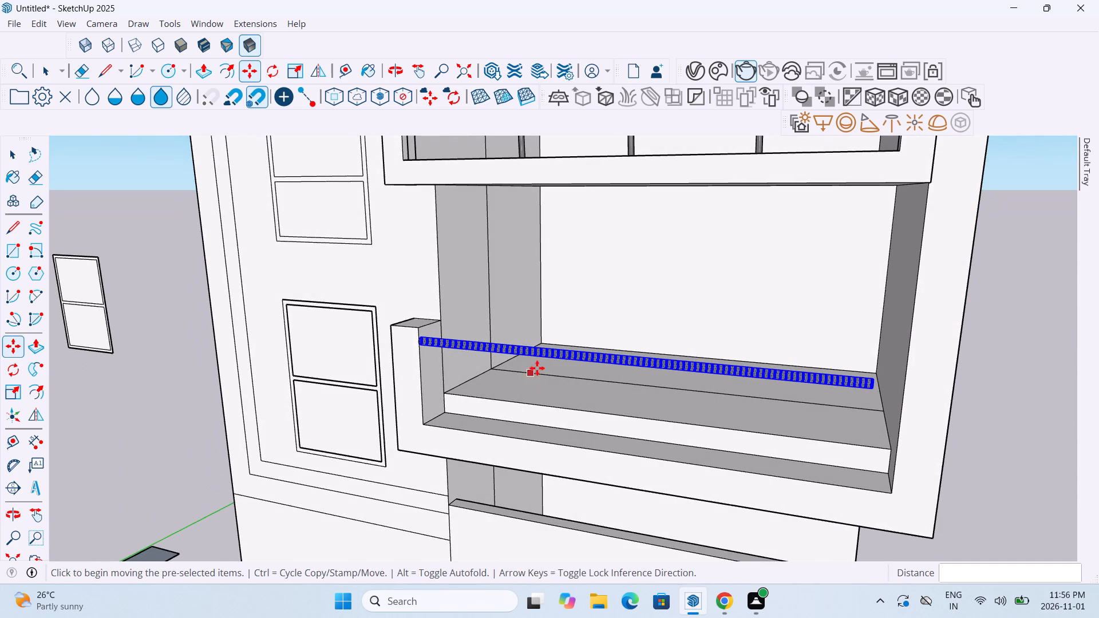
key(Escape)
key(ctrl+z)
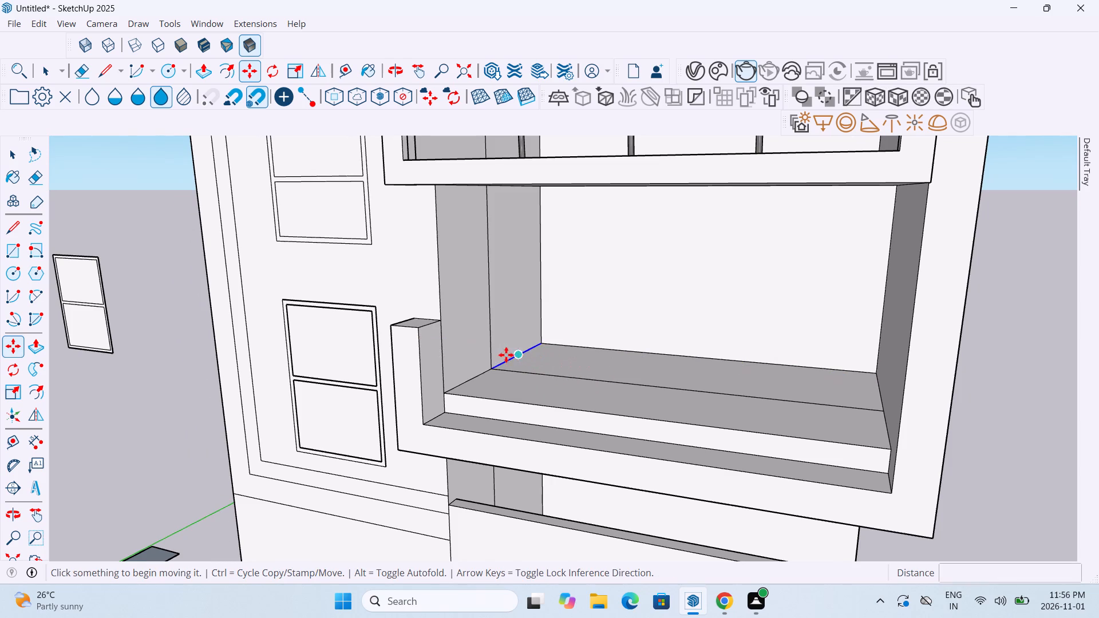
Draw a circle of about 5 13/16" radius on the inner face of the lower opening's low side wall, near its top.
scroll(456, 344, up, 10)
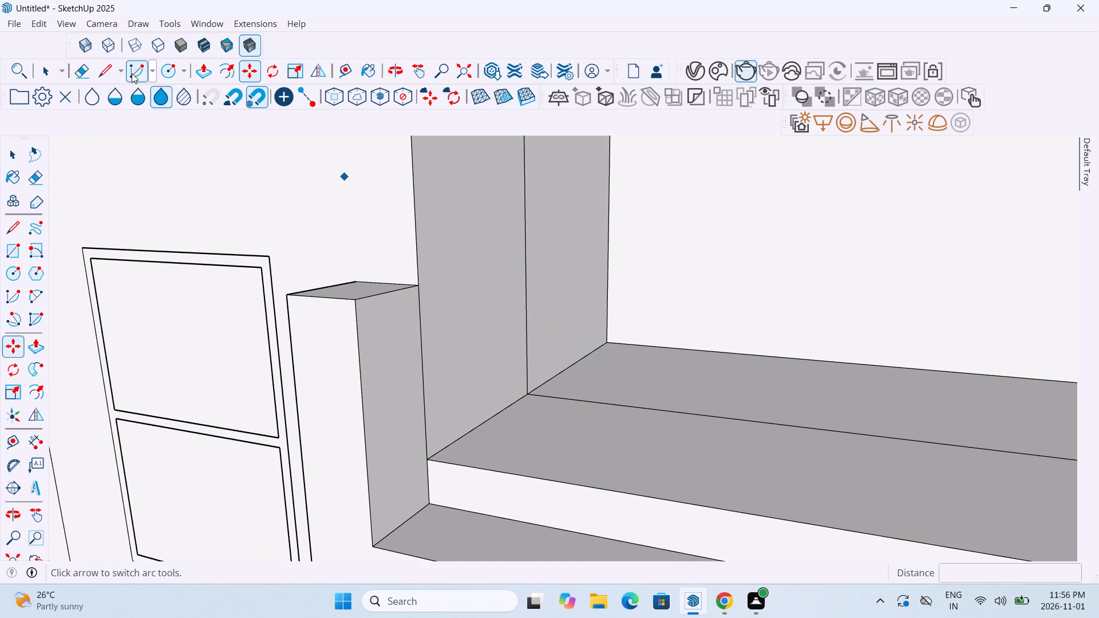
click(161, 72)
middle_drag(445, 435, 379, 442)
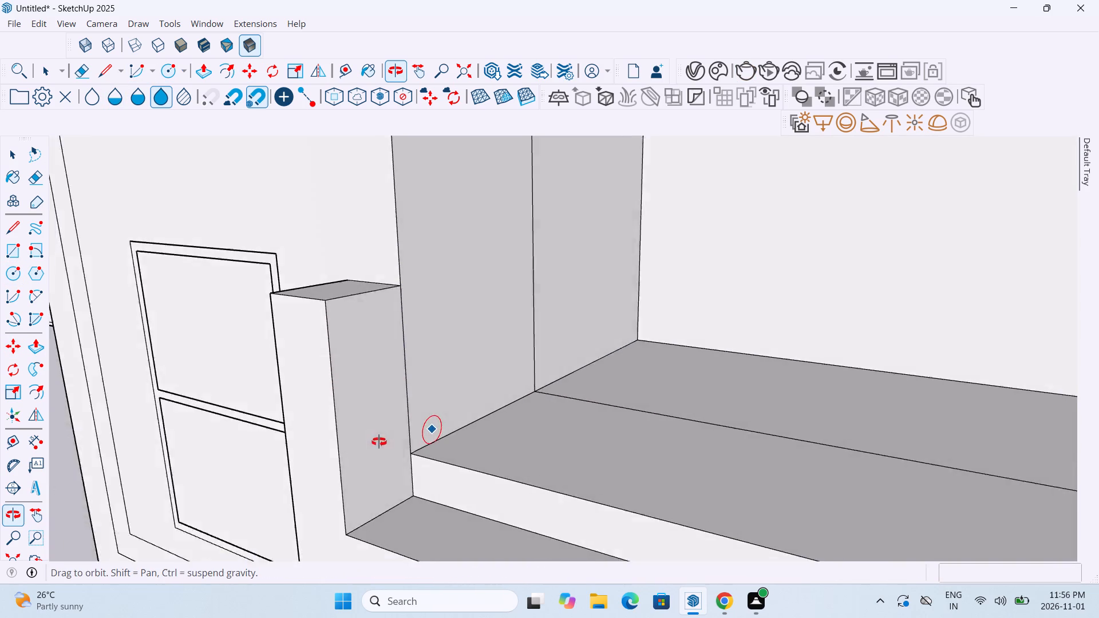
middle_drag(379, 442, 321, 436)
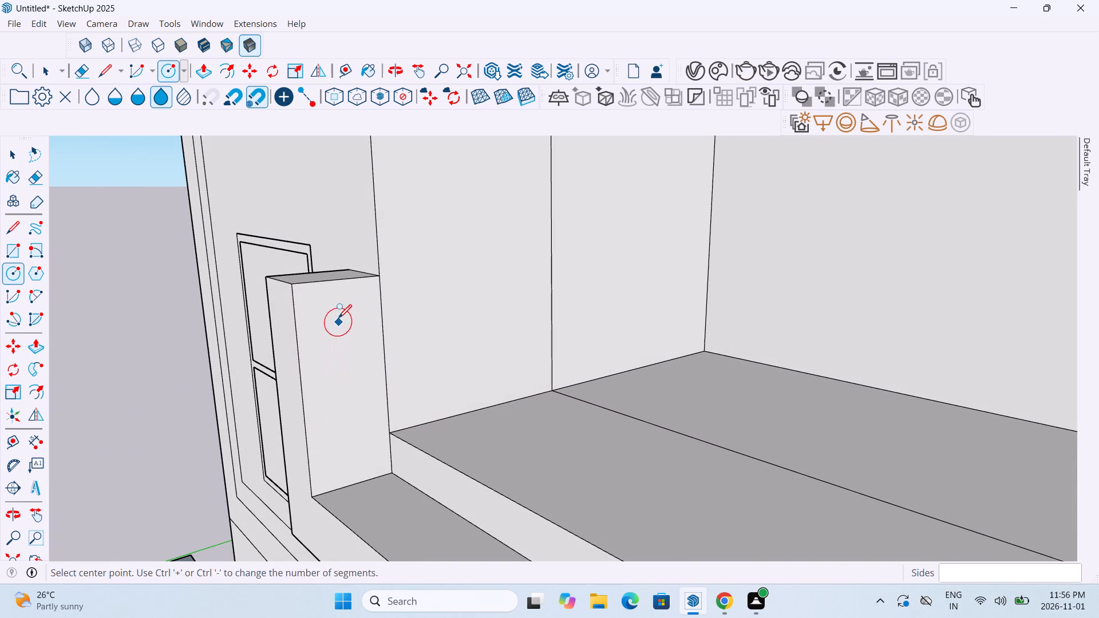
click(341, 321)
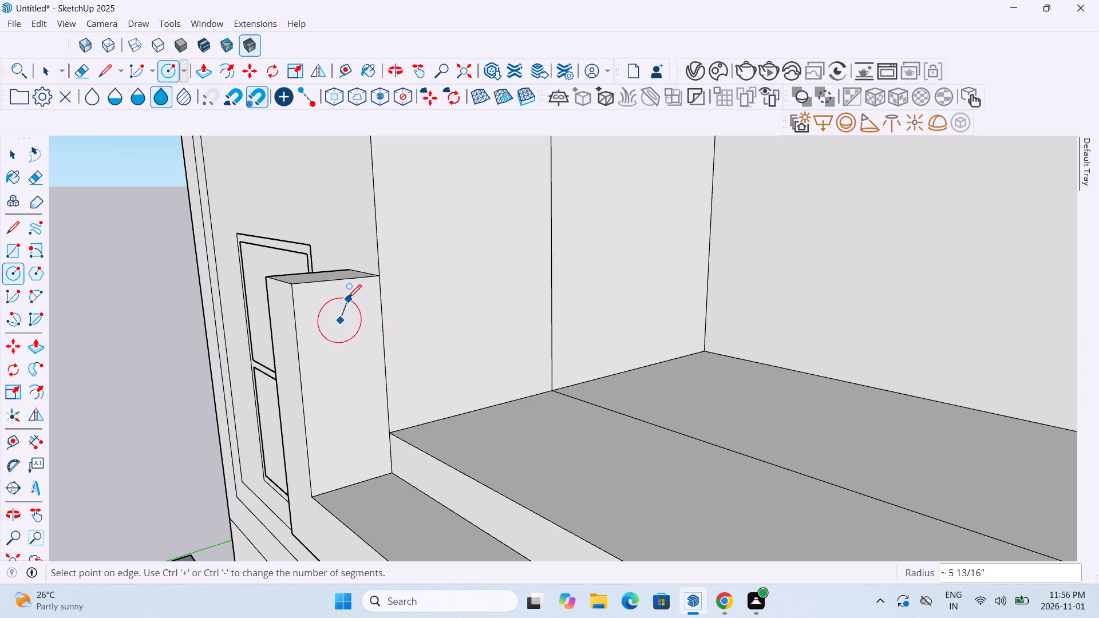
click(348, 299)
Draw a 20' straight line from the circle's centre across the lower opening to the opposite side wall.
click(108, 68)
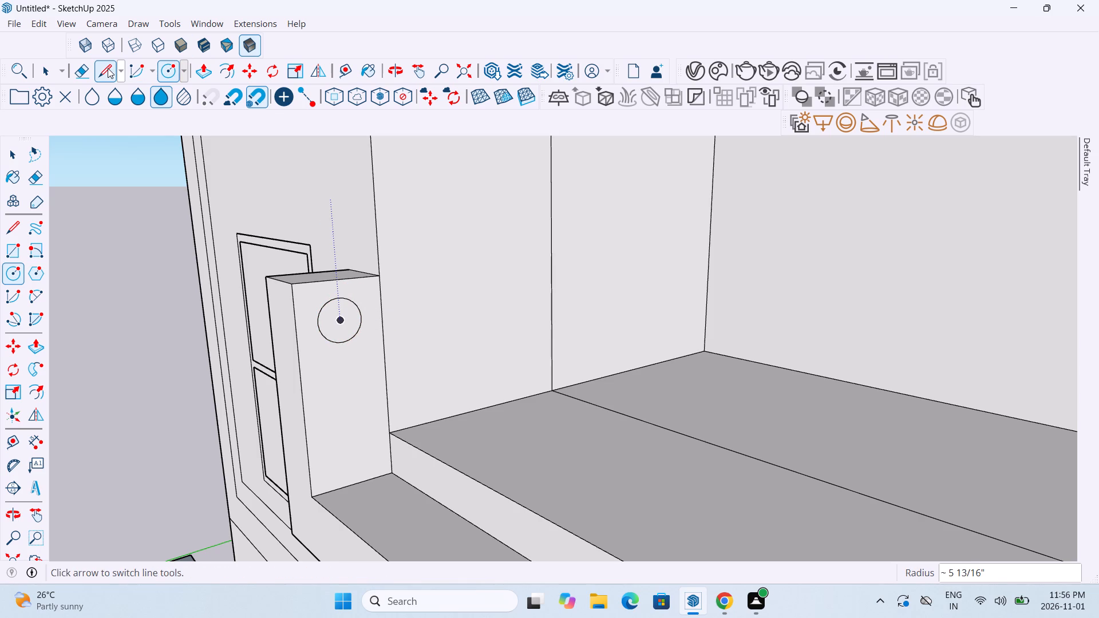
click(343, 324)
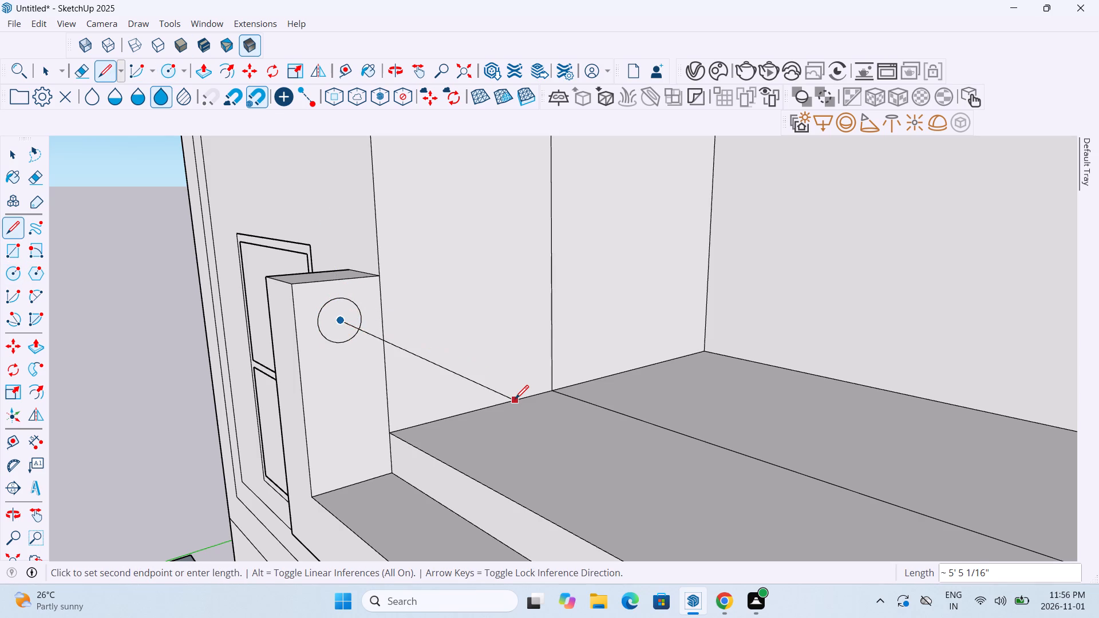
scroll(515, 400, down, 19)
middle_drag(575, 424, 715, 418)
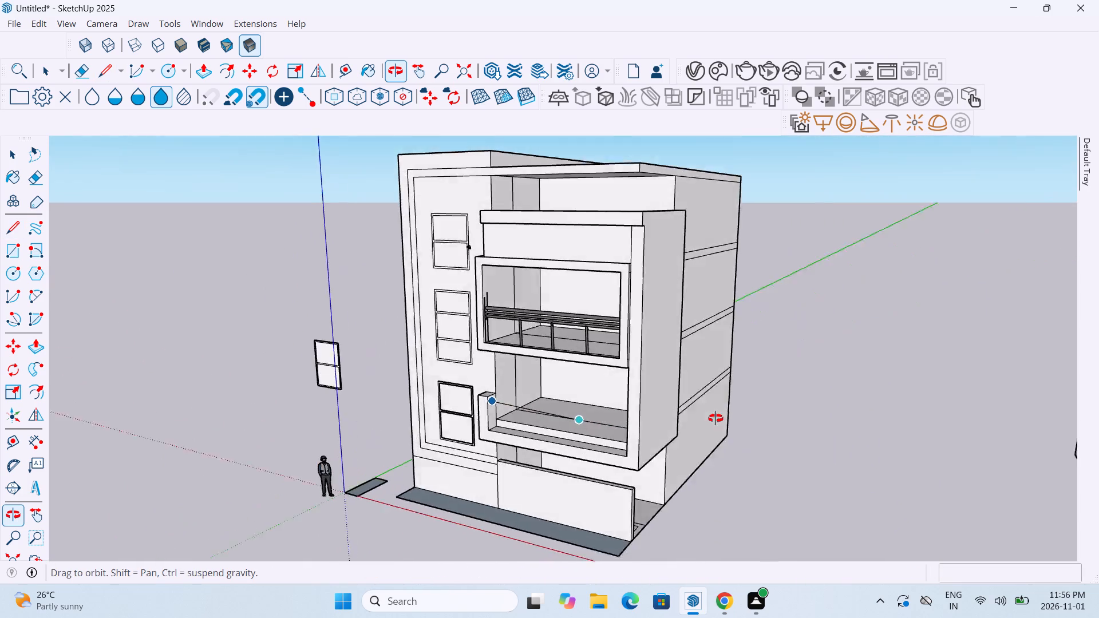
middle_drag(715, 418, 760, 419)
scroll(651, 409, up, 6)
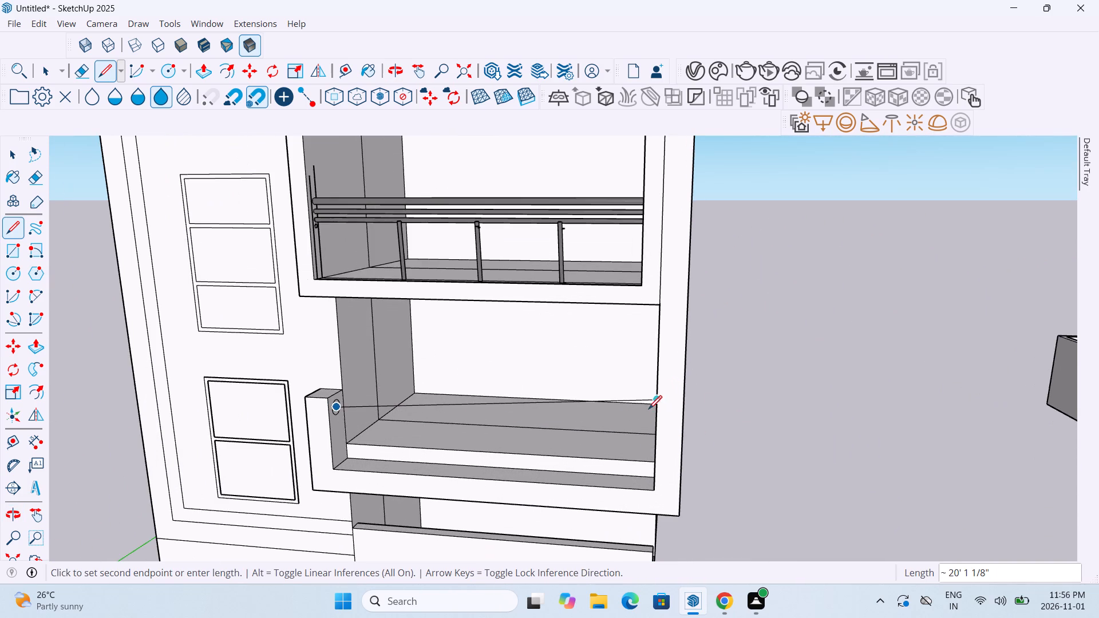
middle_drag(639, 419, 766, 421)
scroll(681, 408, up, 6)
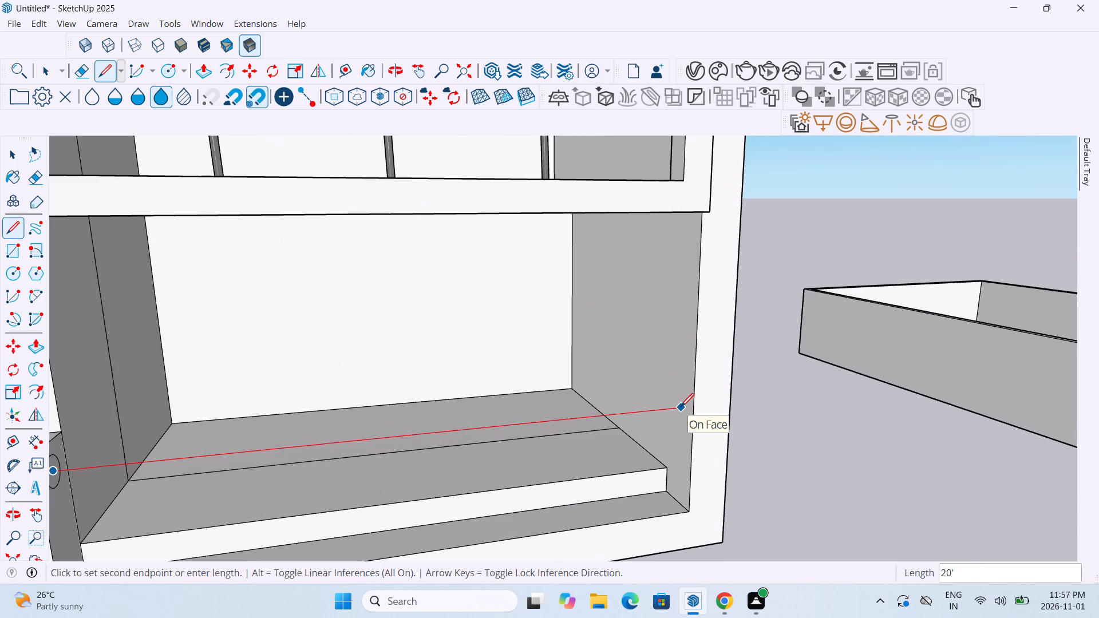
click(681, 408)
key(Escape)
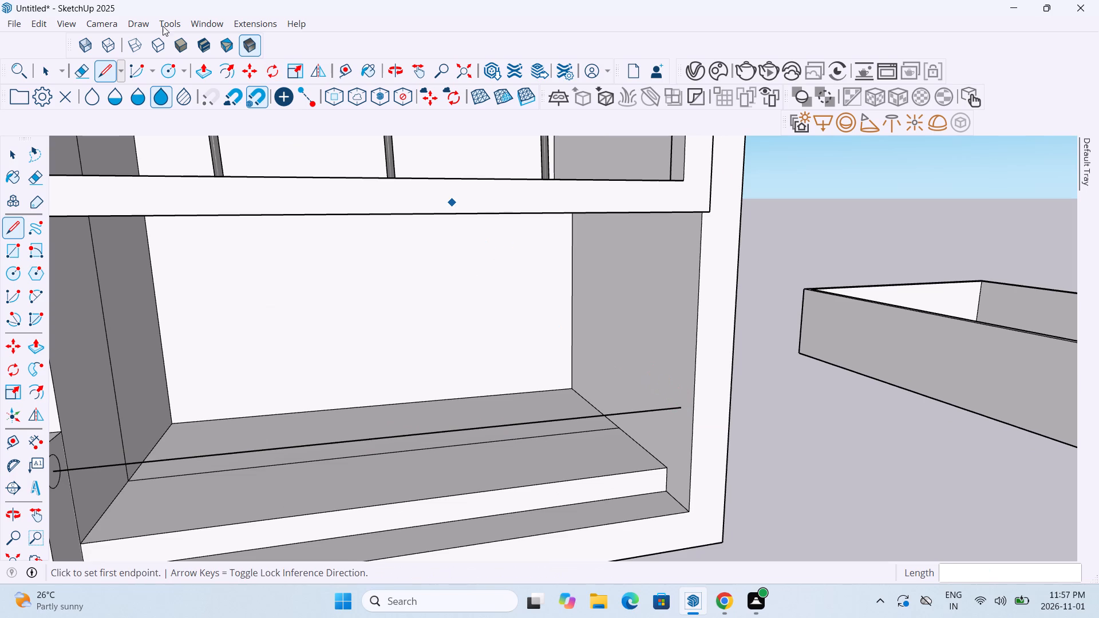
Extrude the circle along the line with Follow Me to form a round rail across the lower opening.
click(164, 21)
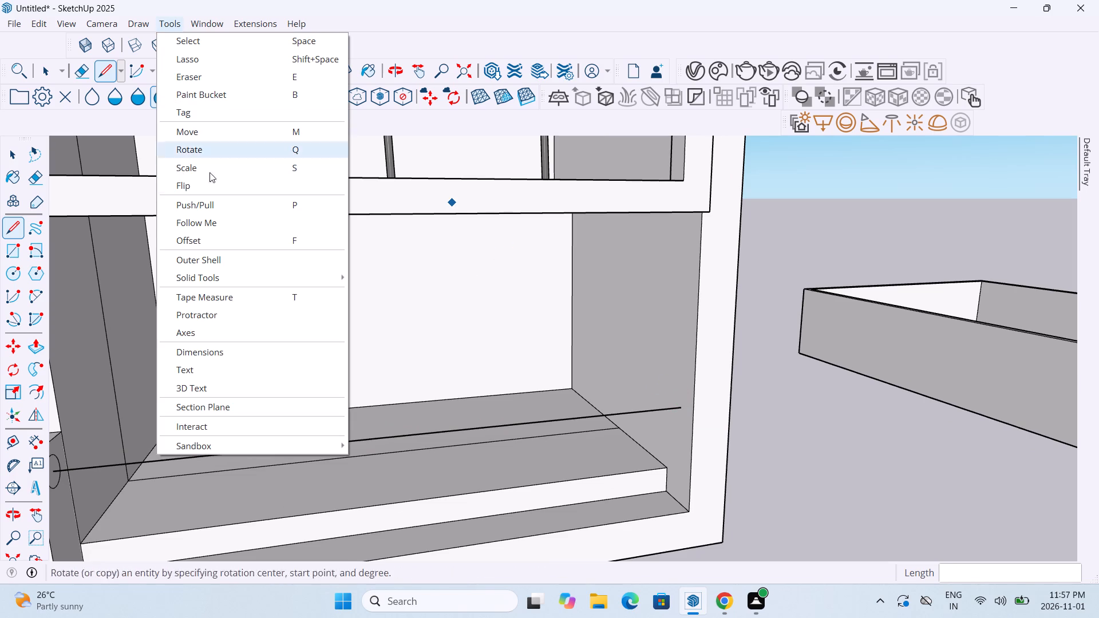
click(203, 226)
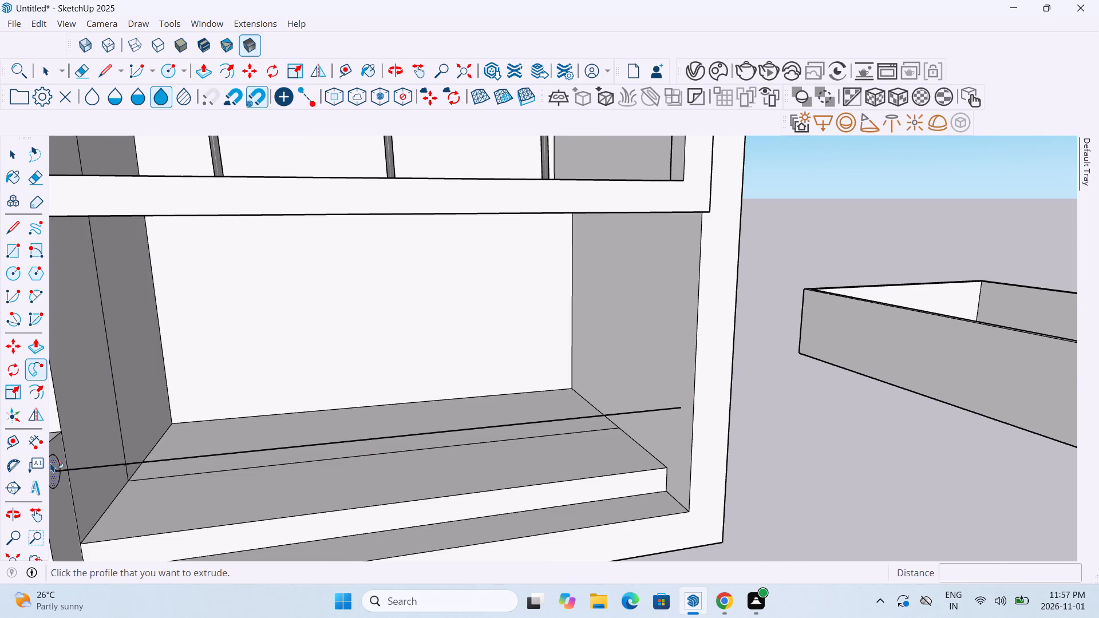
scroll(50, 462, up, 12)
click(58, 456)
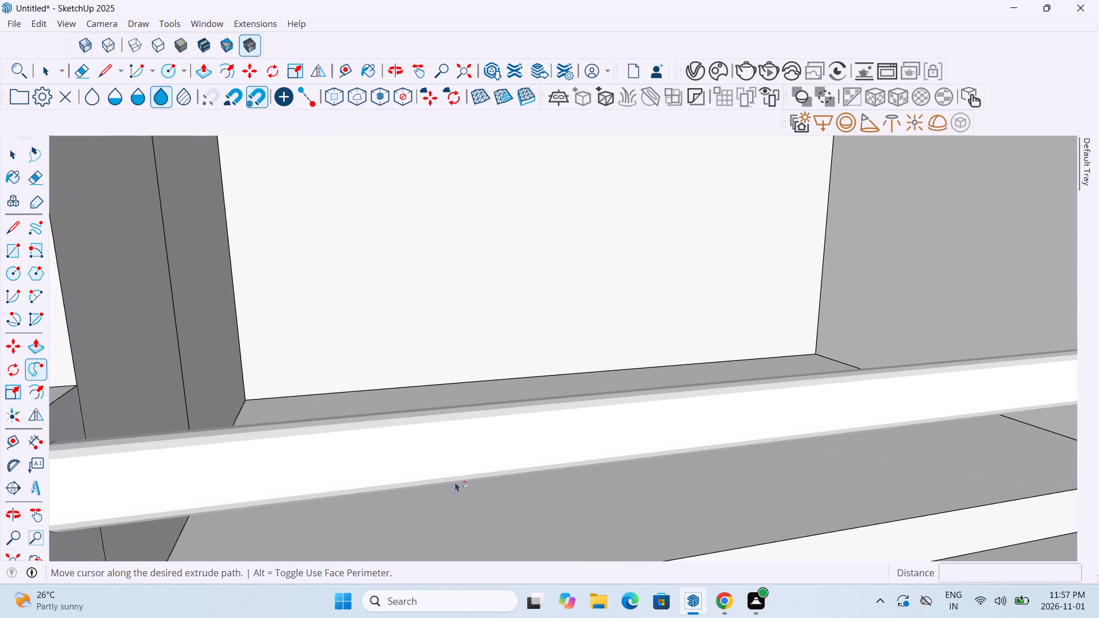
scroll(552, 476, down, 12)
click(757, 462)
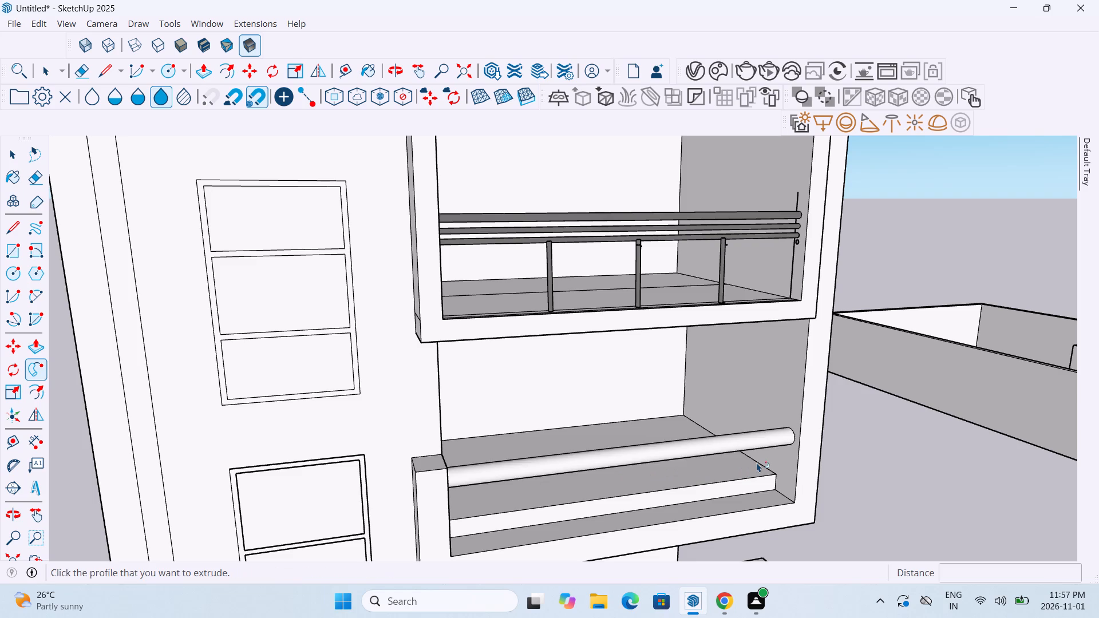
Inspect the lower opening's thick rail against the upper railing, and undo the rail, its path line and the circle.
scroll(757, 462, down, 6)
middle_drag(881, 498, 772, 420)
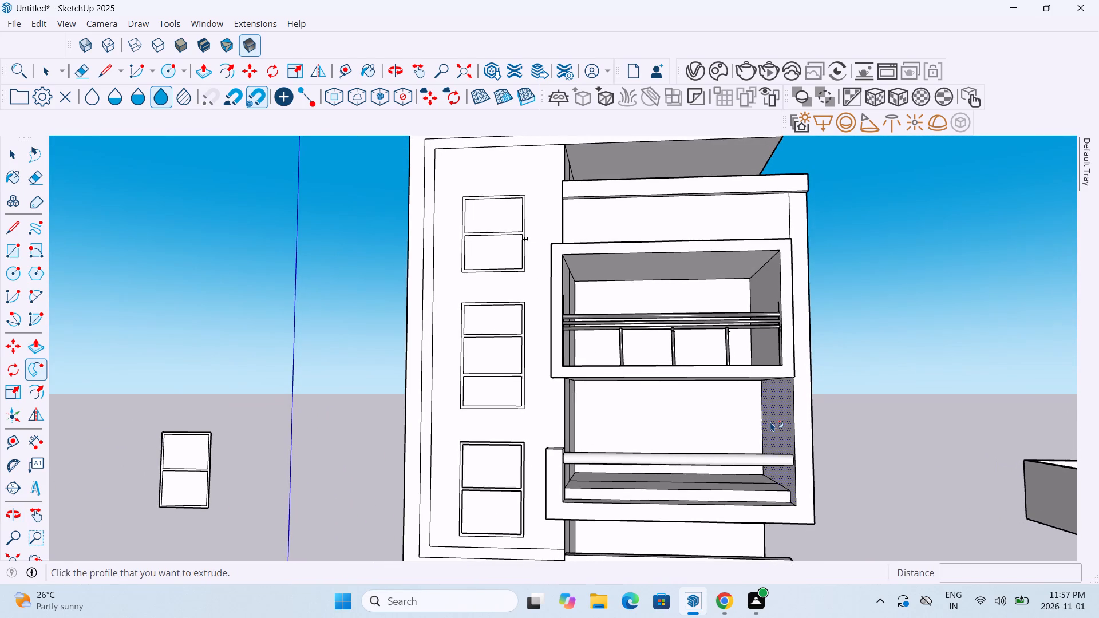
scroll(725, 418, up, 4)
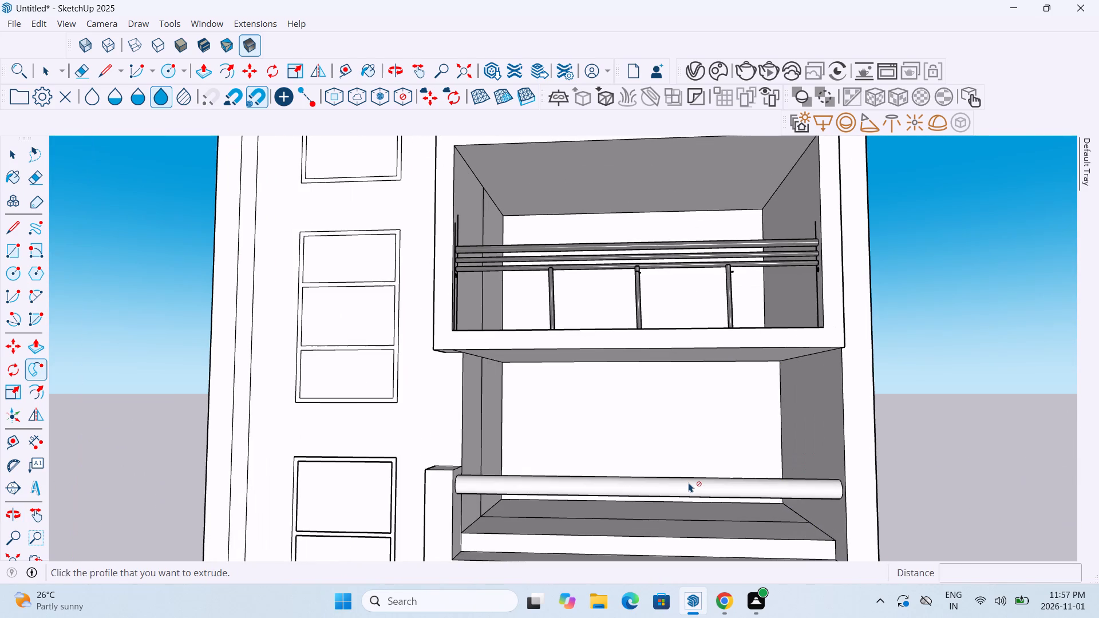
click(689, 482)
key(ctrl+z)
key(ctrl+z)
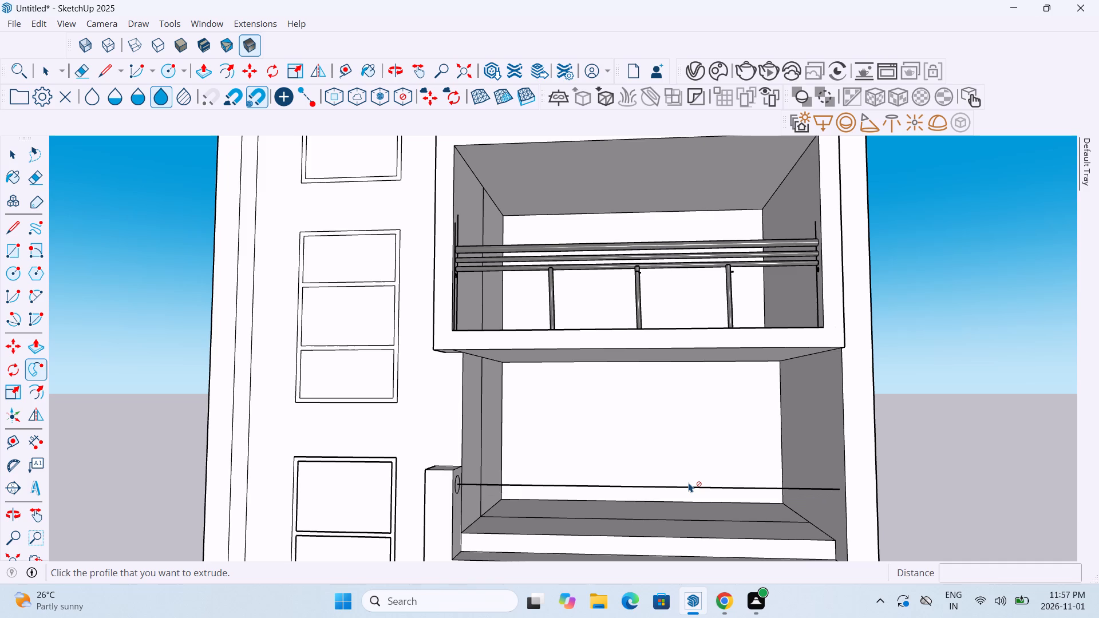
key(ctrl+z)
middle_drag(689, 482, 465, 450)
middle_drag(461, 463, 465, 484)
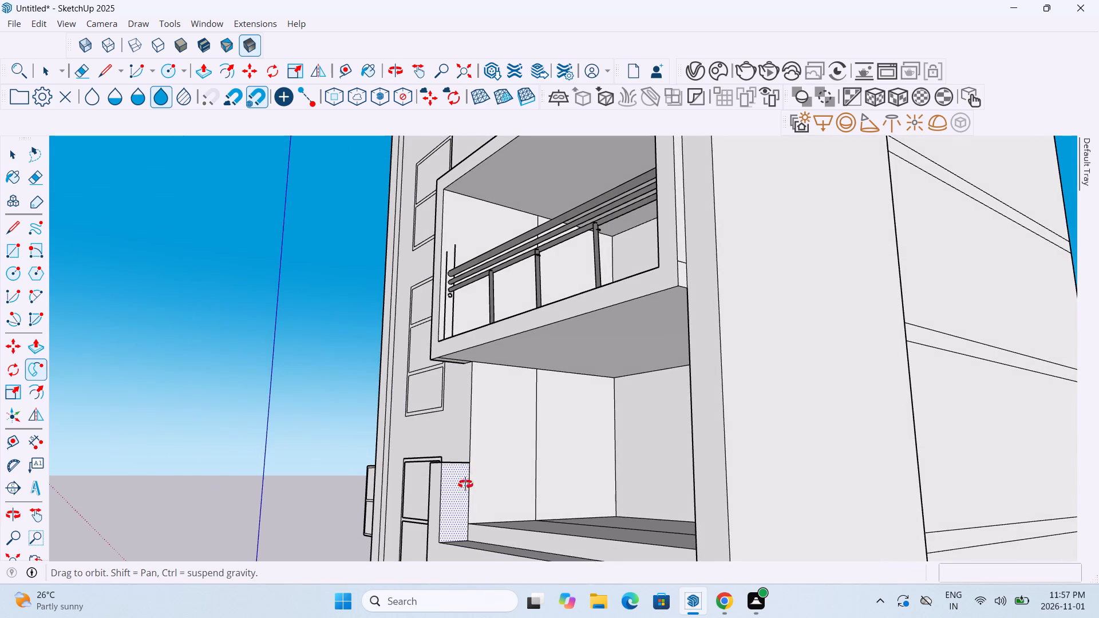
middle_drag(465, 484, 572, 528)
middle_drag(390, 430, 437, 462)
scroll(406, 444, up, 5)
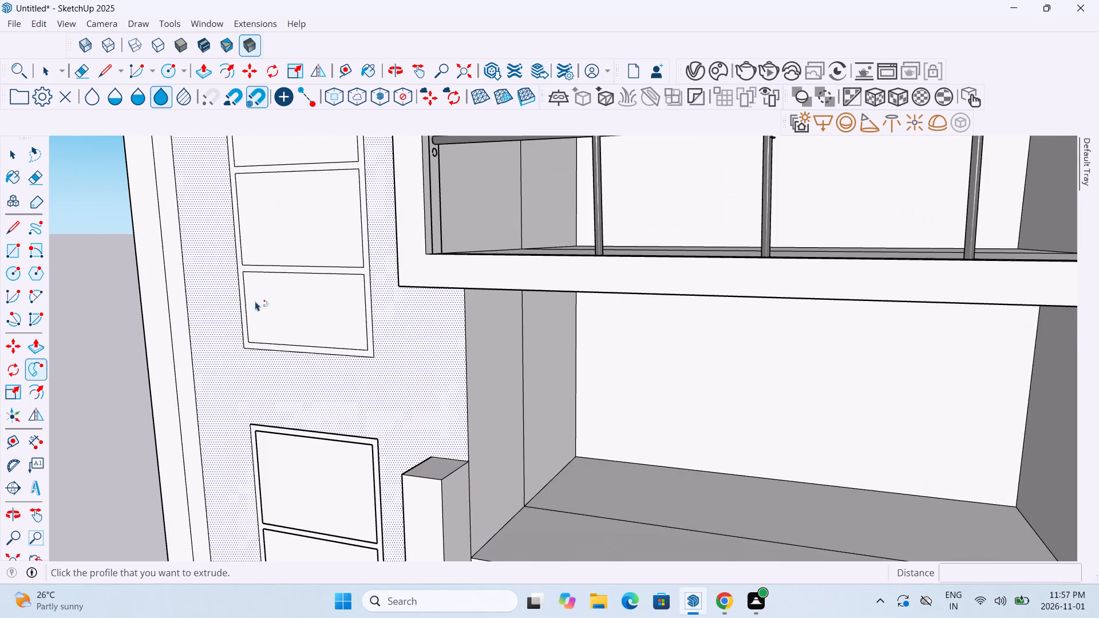
Raise the top face of the lower opening's low side wall by about 1' 1 3/8" with Push/Pull.
click(199, 69)
scroll(433, 462, up, 2)
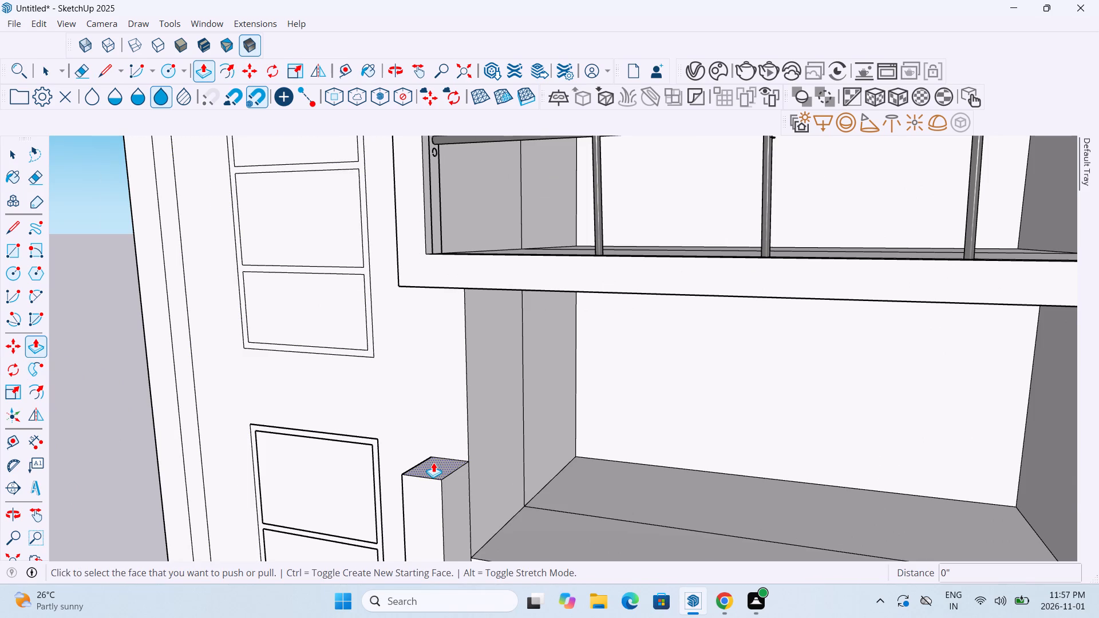
scroll(433, 462, up, 3)
click(433, 462)
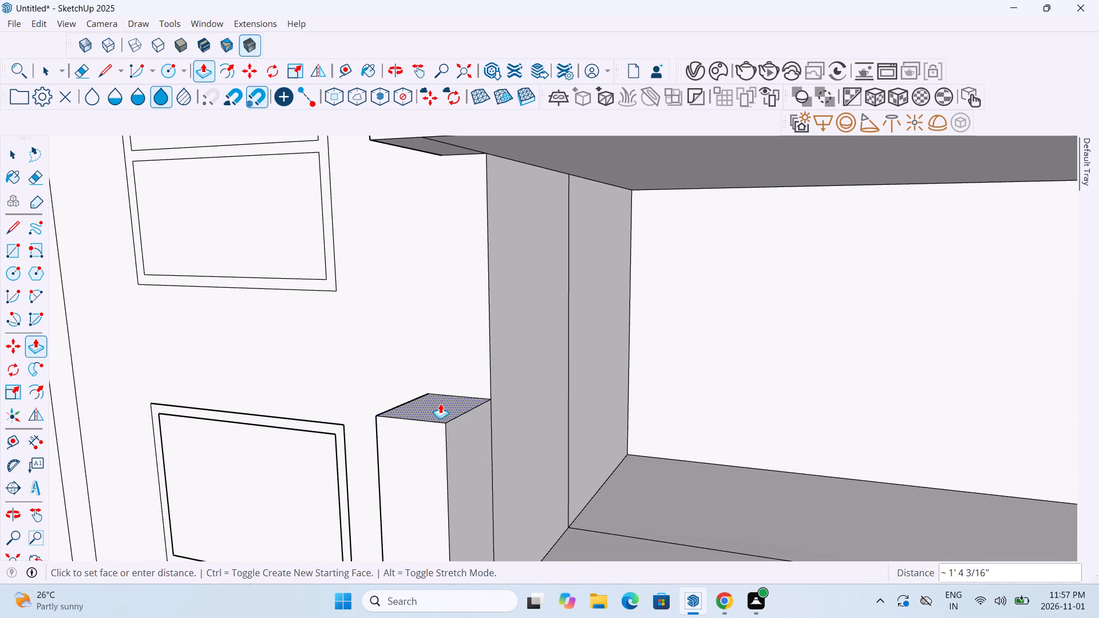
click(440, 411)
Draw a circle of about 3" radius on the inner face of the raised low side wall, near its top.
scroll(440, 411, down, 6)
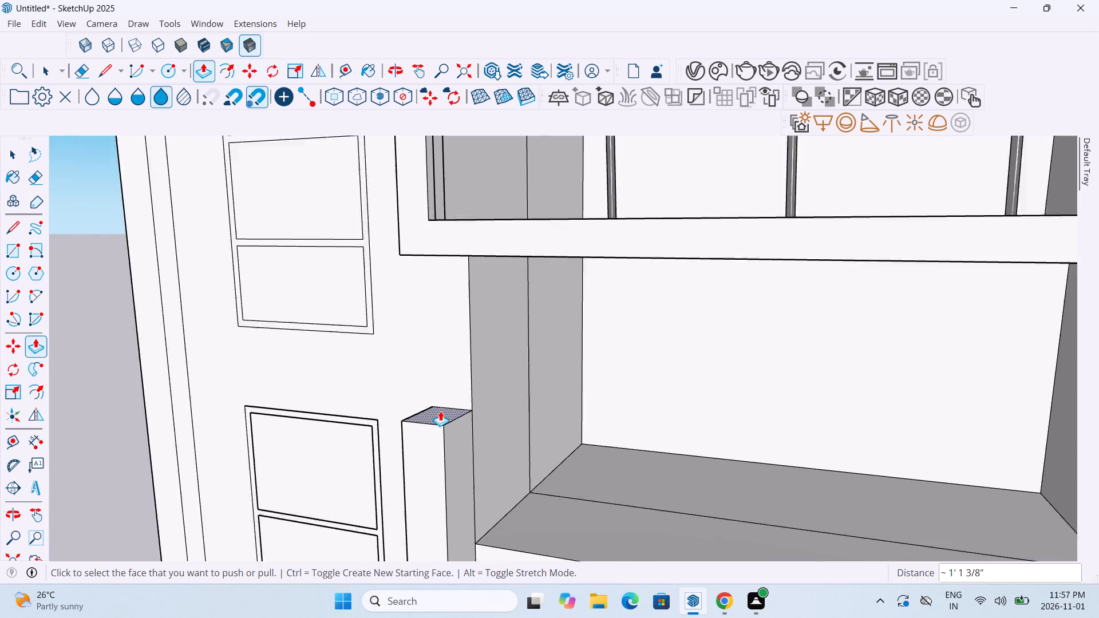
scroll(440, 411, down, 6)
middle_drag(522, 450, 596, 375)
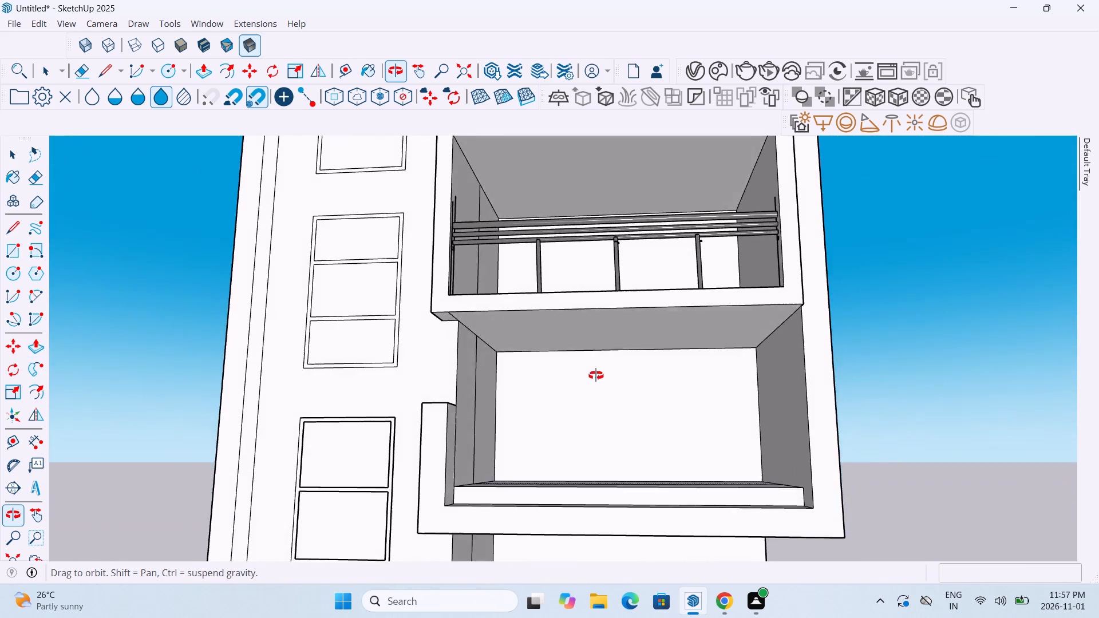
middle_drag(596, 375, 397, 401)
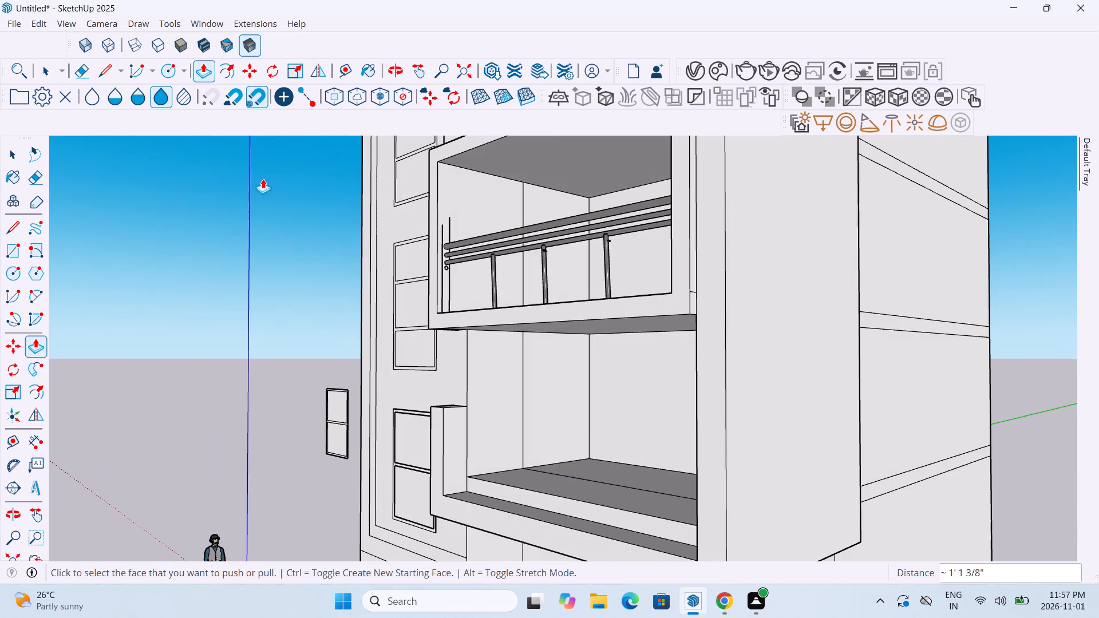
click(161, 70)
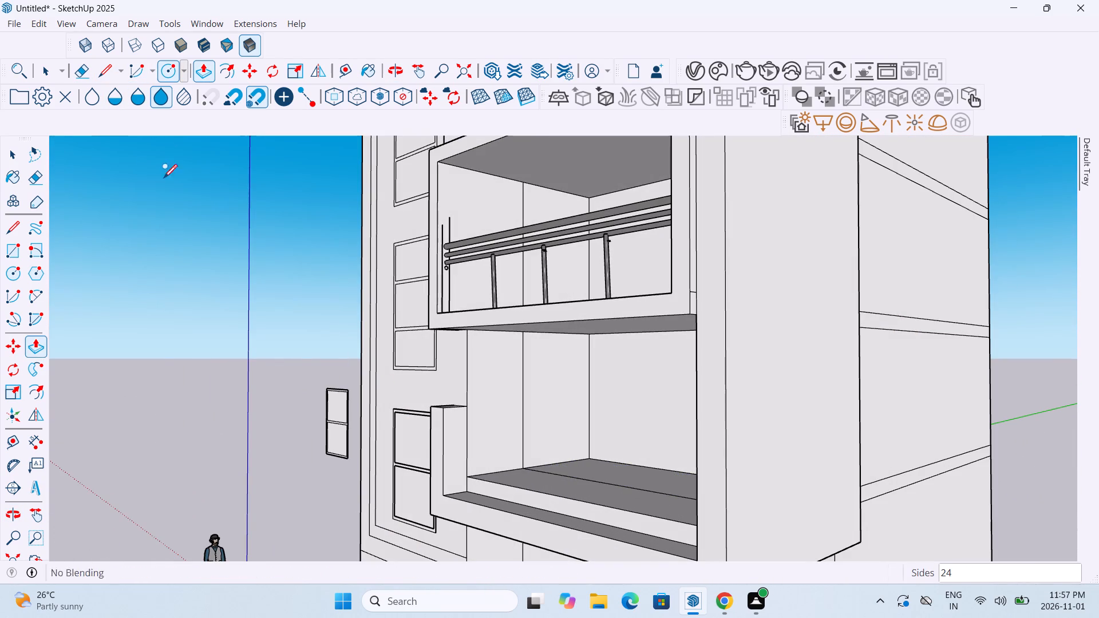
scroll(477, 456, up, 15)
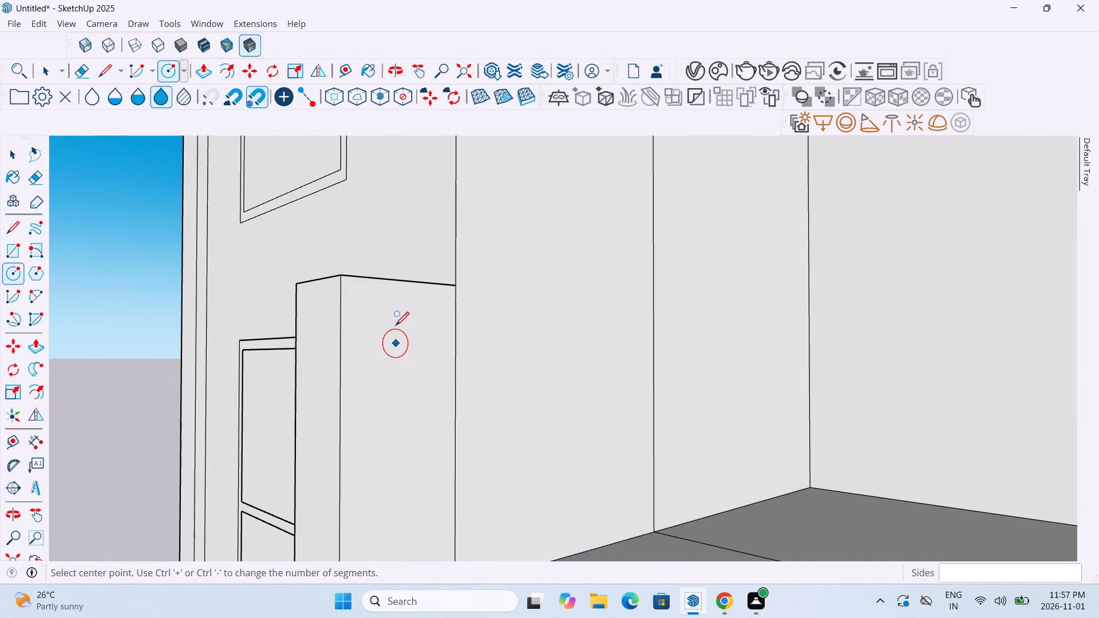
click(404, 312)
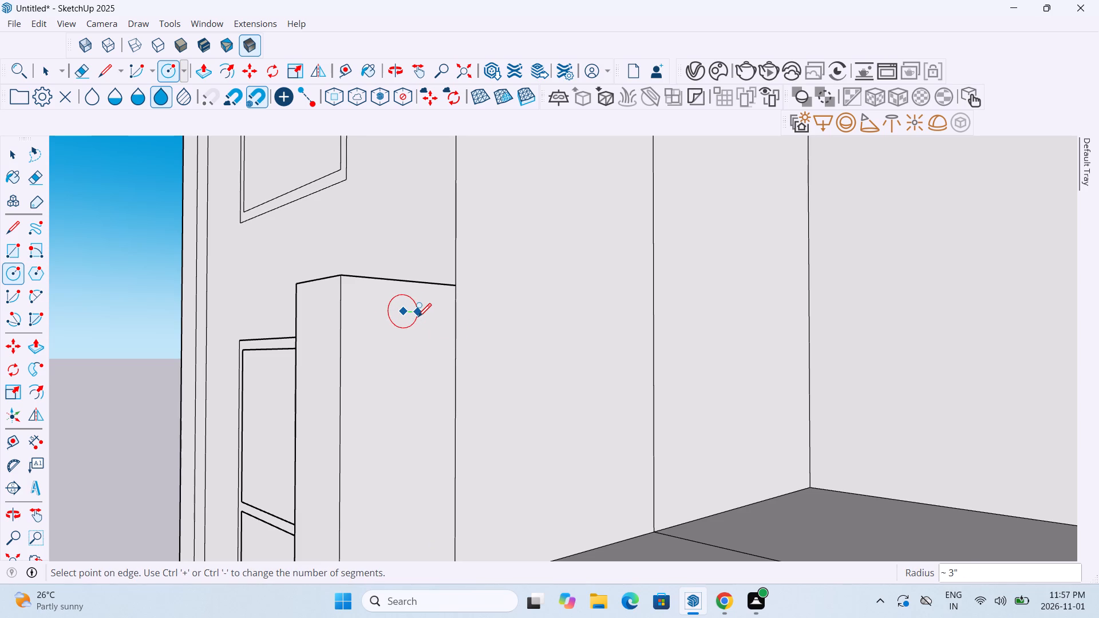
click(418, 318)
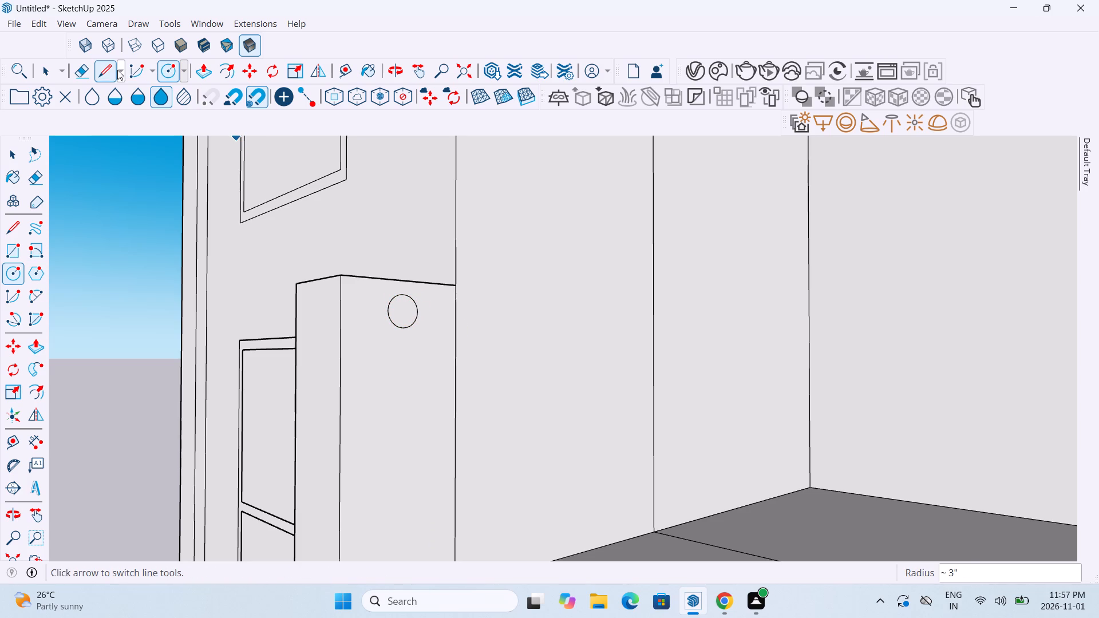
Draw a straight 20' line from the circle's centre across the lower opening to the opposite side wall.
click(104, 74)
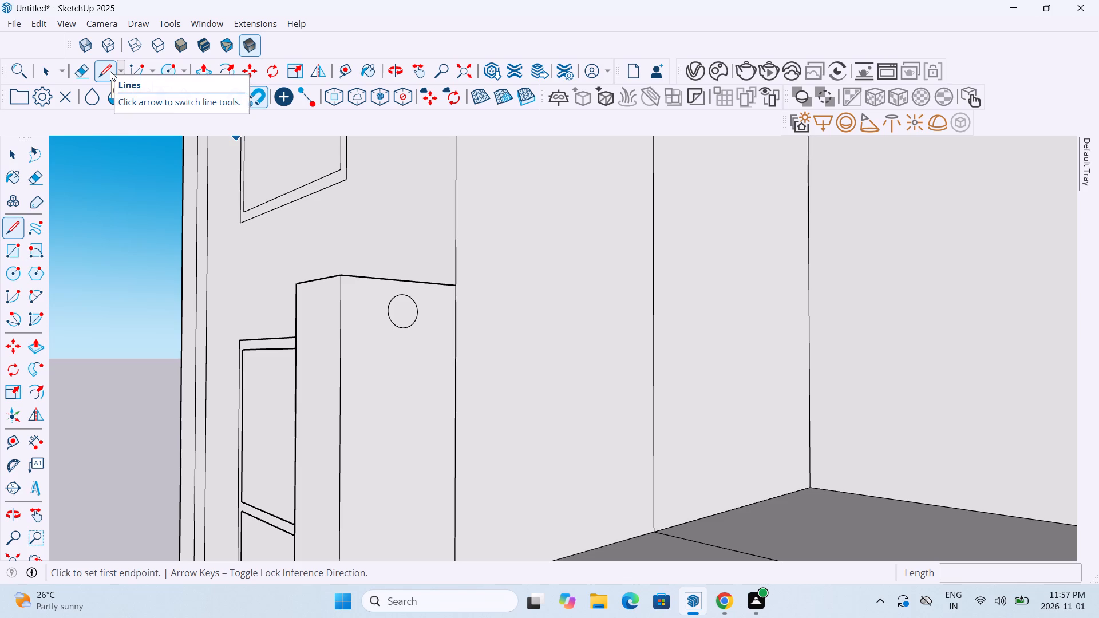
click(404, 311)
scroll(572, 339, down, 3)
scroll(572, 339, up, 1)
scroll(572, 339, down, 5)
scroll(572, 339, up, 1)
scroll(572, 339, down, 5)
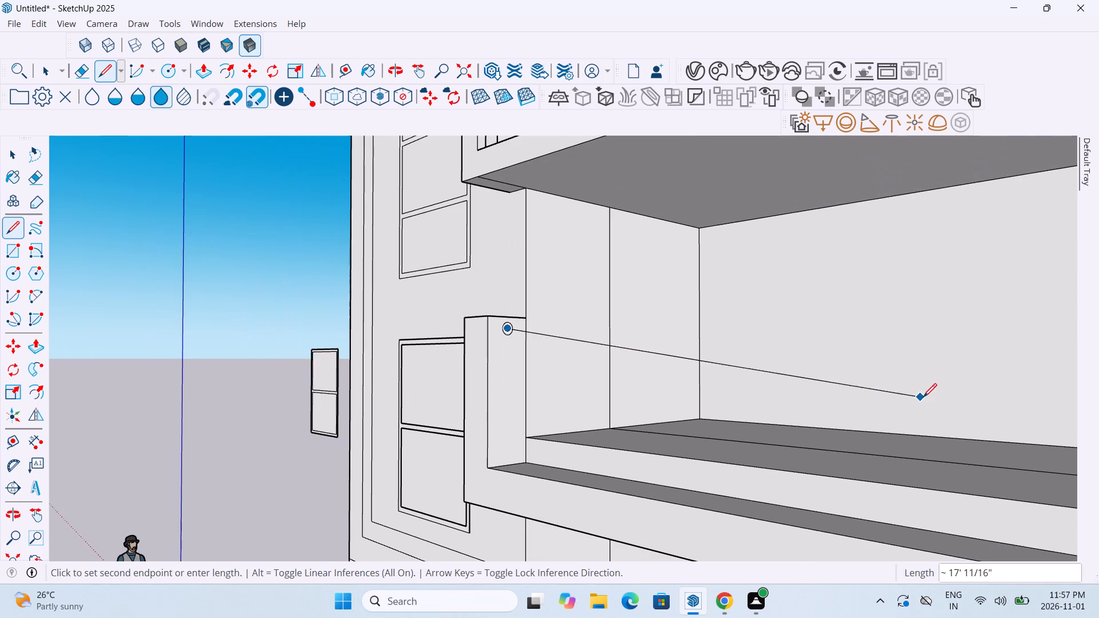
middle_drag(999, 360, 1098, 386)
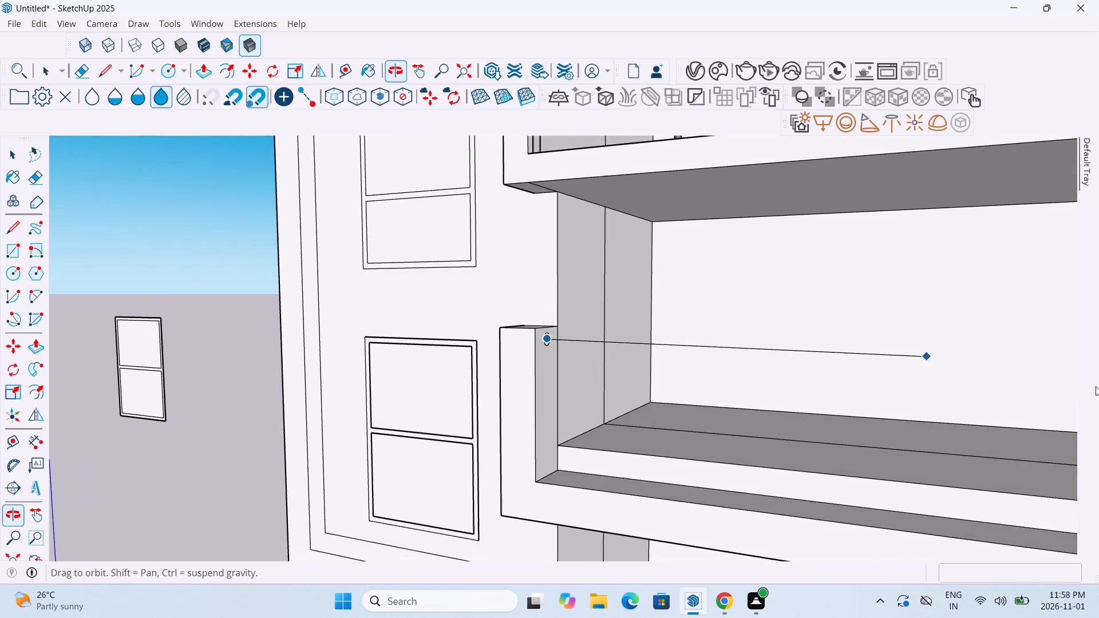
scroll(955, 380, down, 13)
scroll(1016, 386, up, 5)
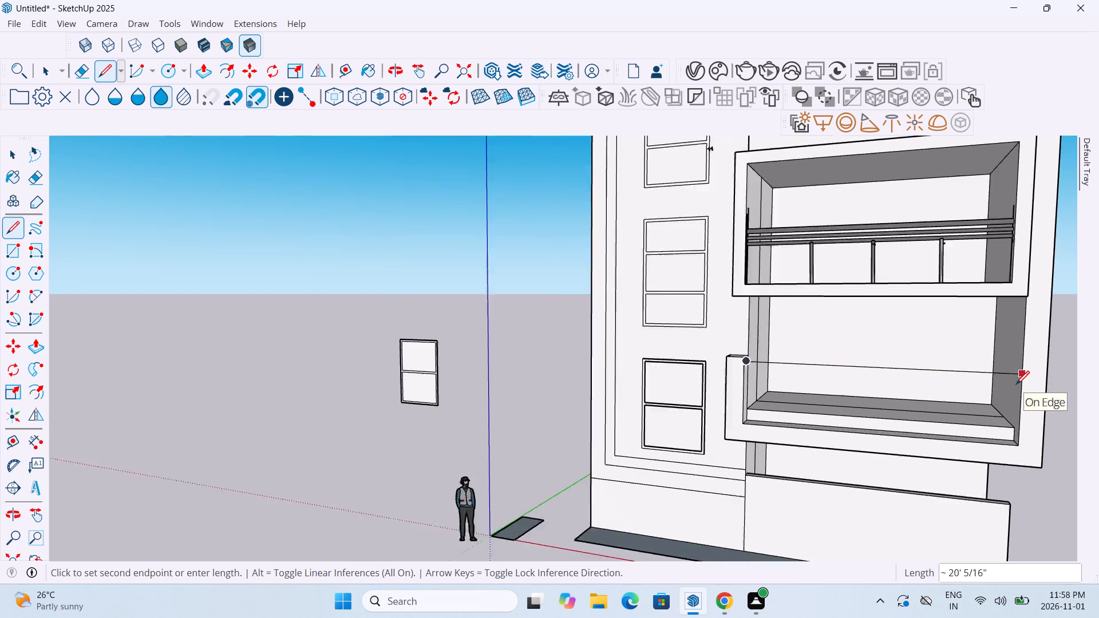
scroll(1016, 386, up, 9)
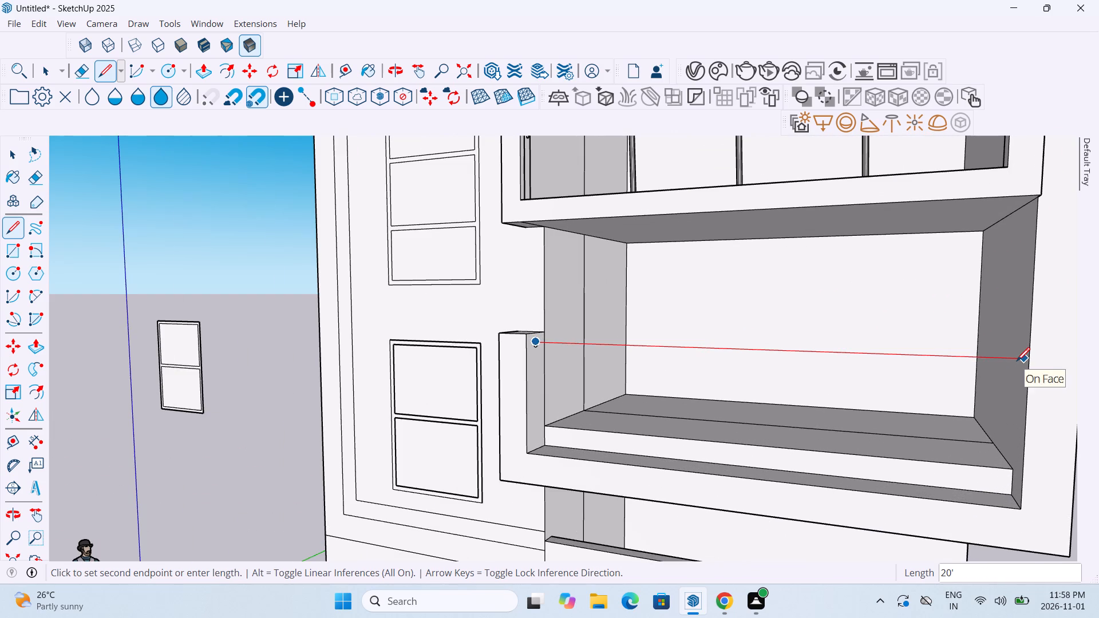
click(1017, 362)
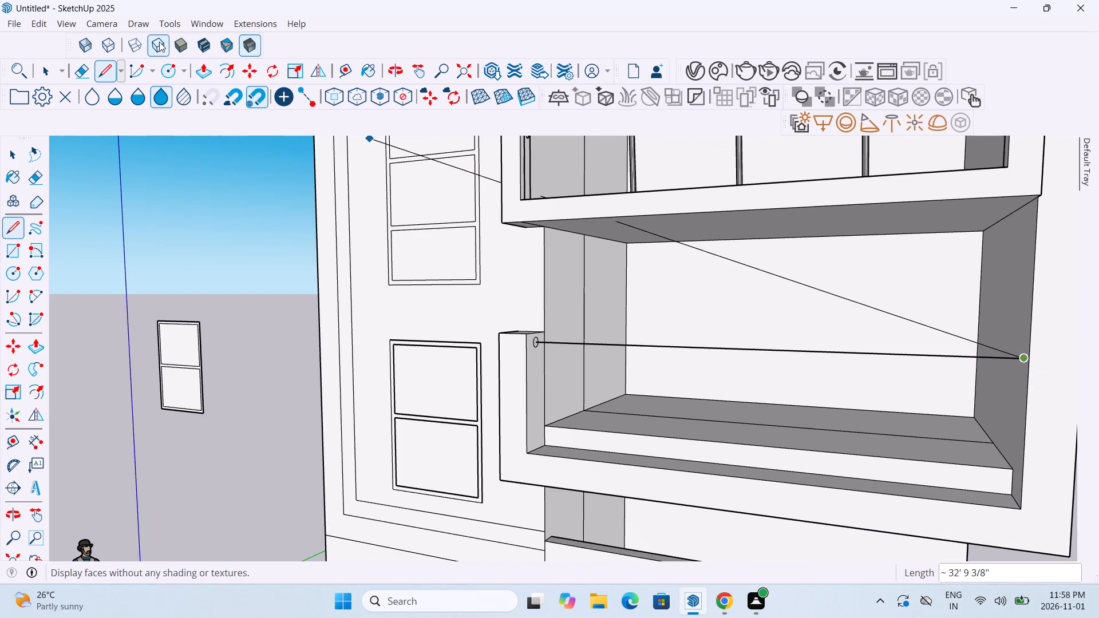
Extrude the circle along the line with Follow Me to form a slim round rail across the lower opening.
click(169, 32)
click(174, 23)
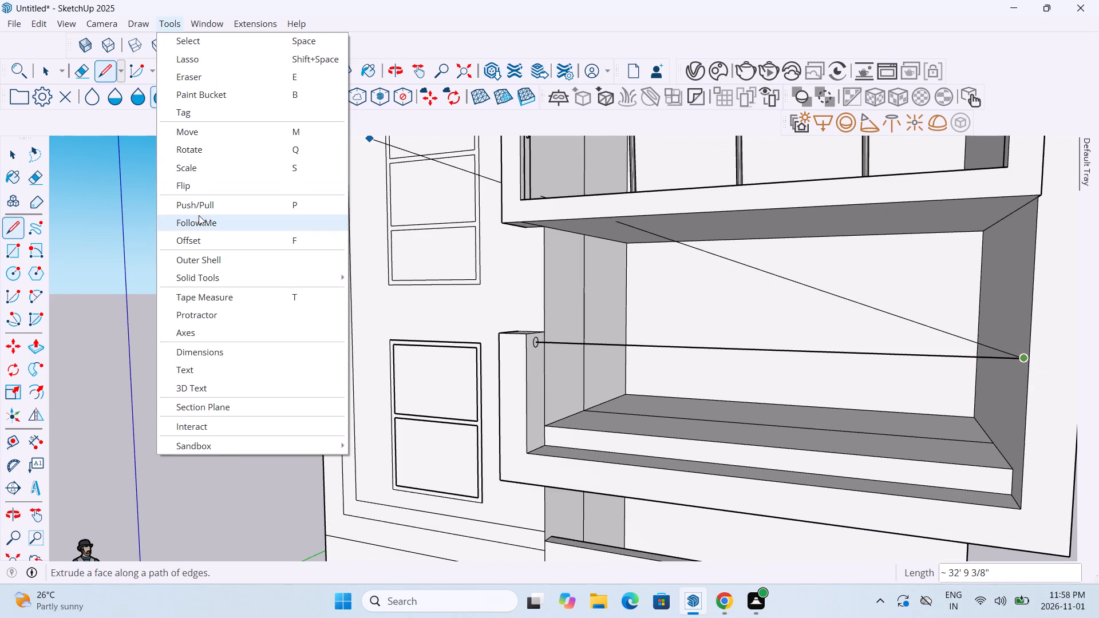
click(199, 217)
scroll(541, 337, up, 11)
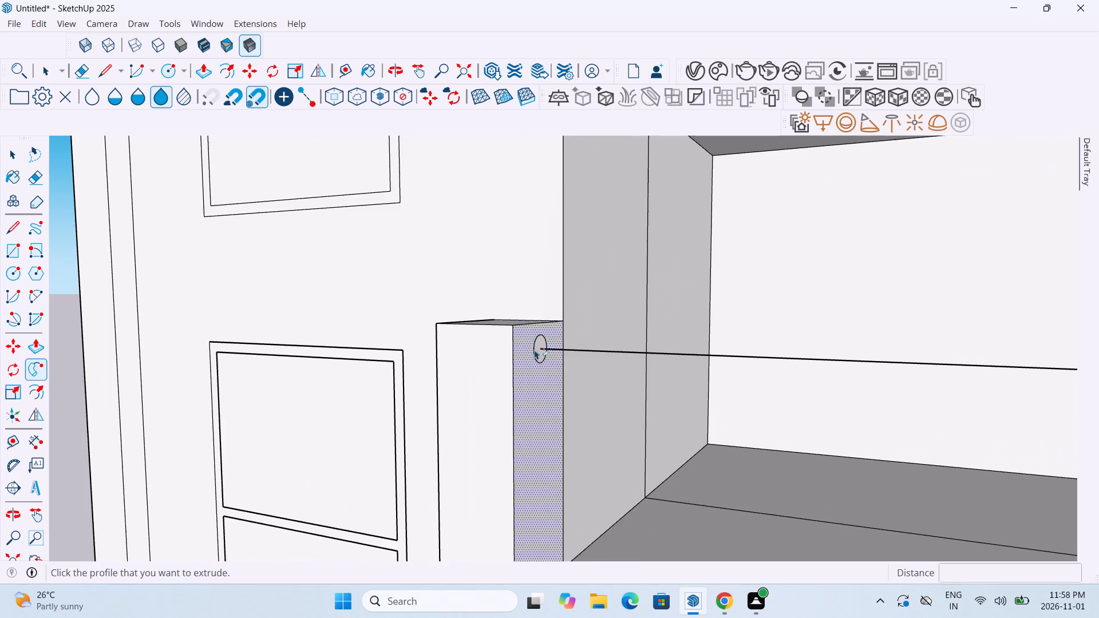
scroll(537, 347, up, 5)
click(540, 344)
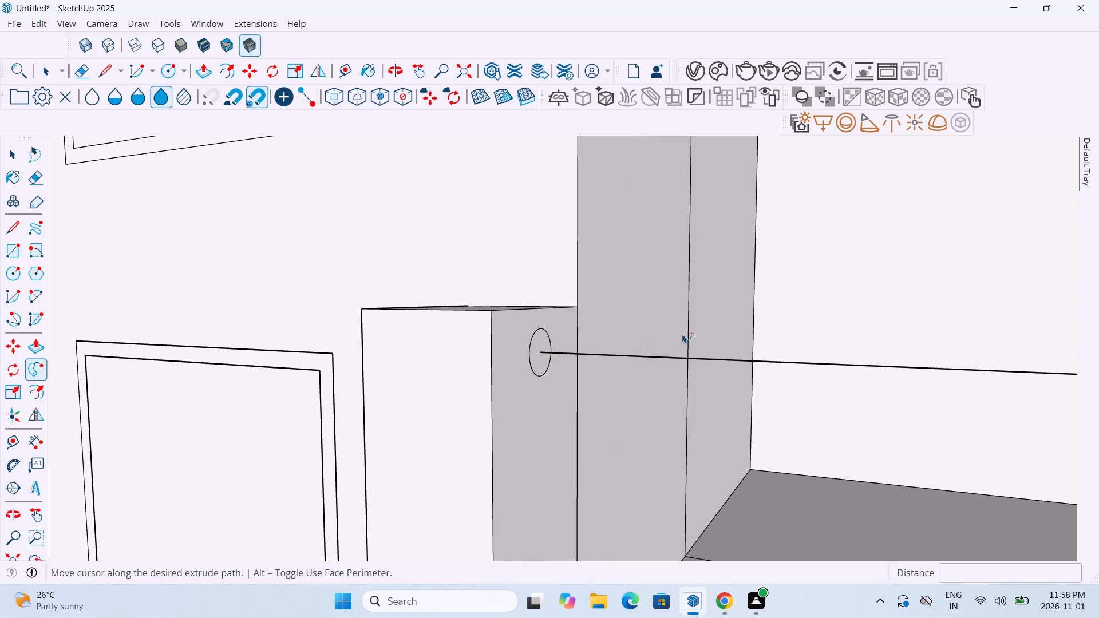
scroll(683, 332, down, 12)
scroll(784, 363, down, 7)
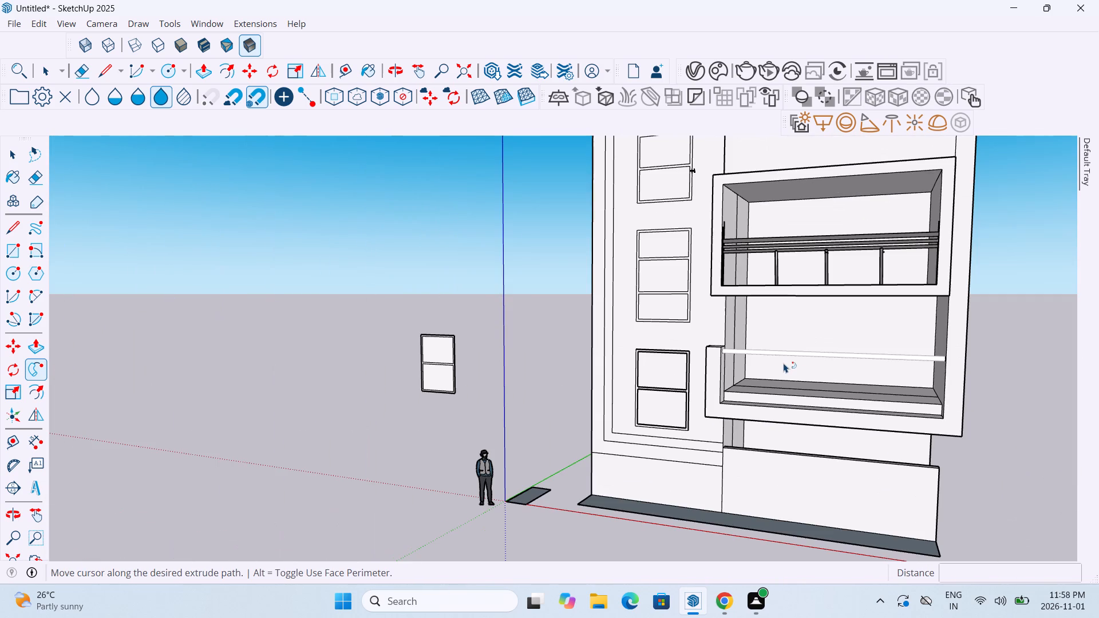
click(839, 363)
scroll(839, 362, up, 9)
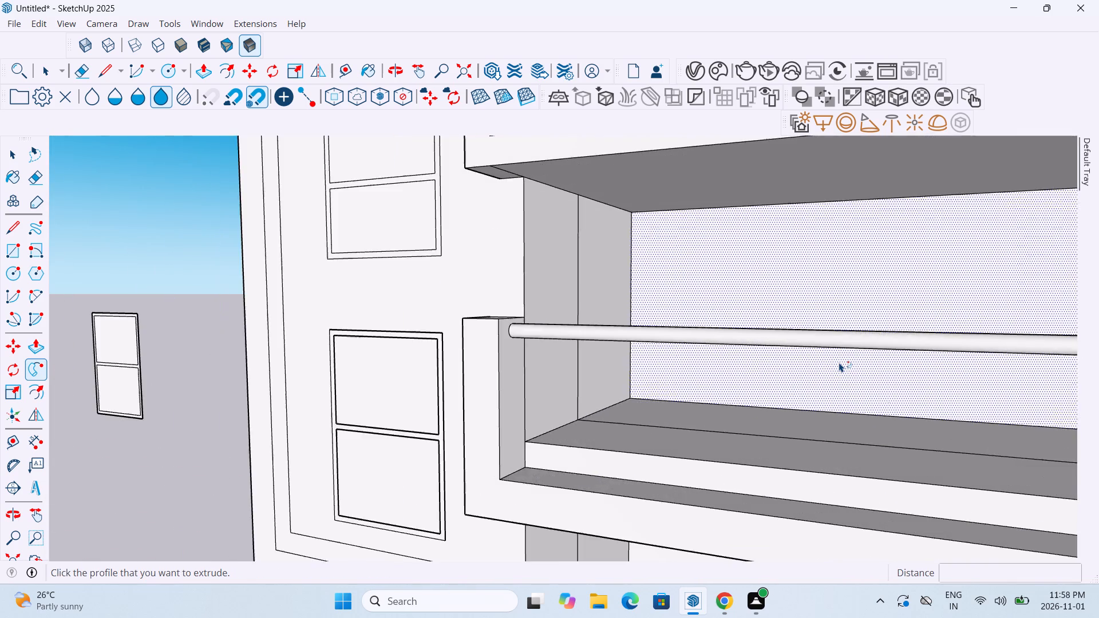
scroll(839, 362, down, 4)
key(Escape)
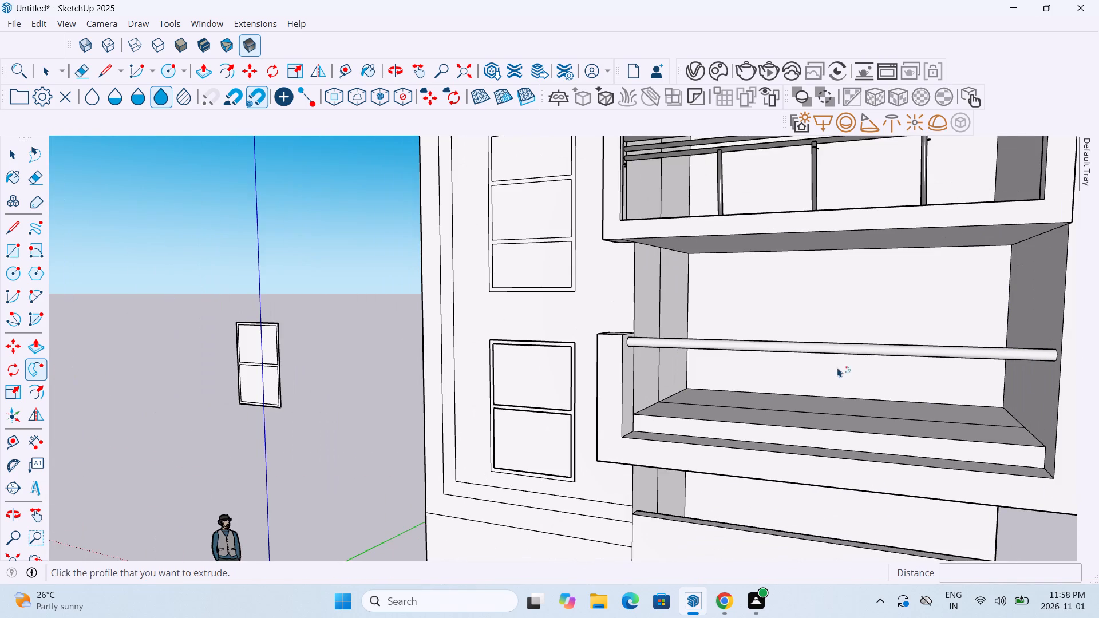
key(Escape)
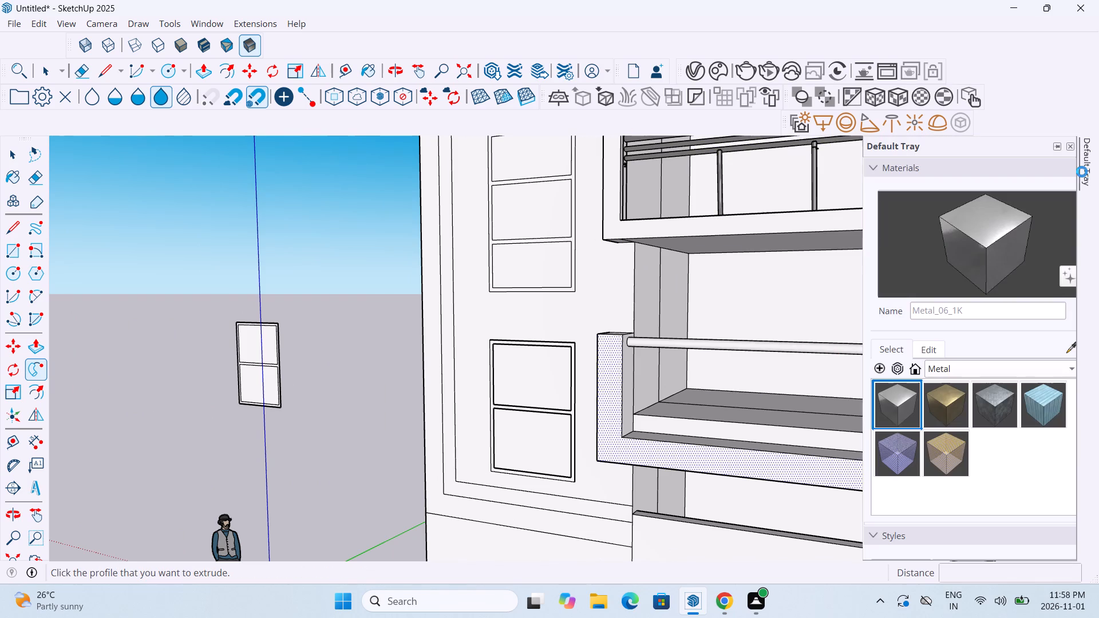
Paint the lower opening's new round rail with the silver Metal_06_1K material.
click(898, 397)
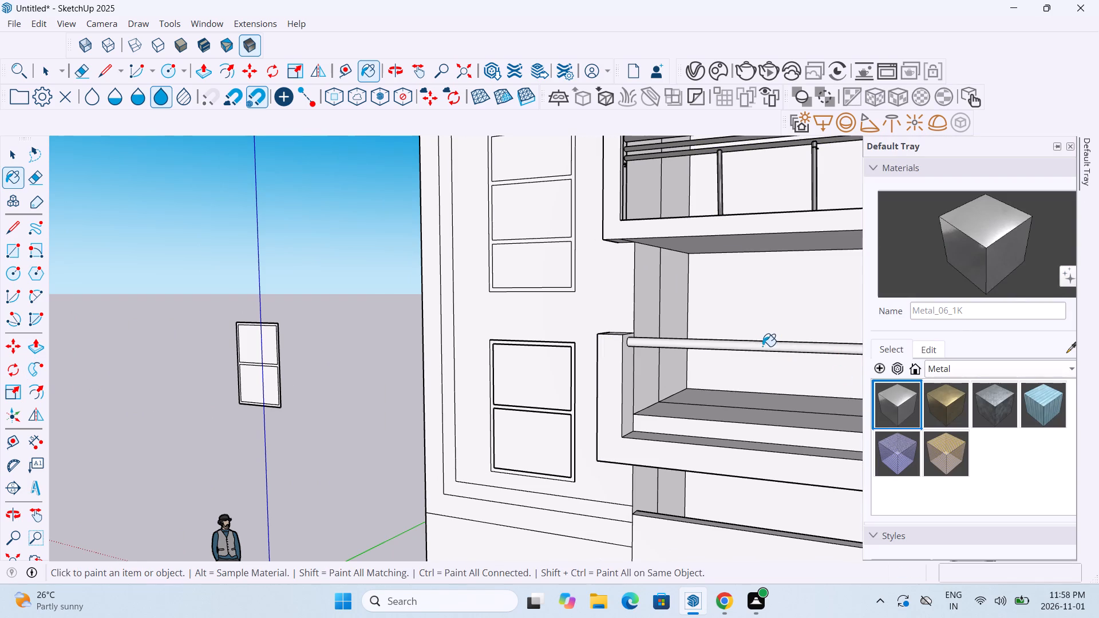
click(762, 345)
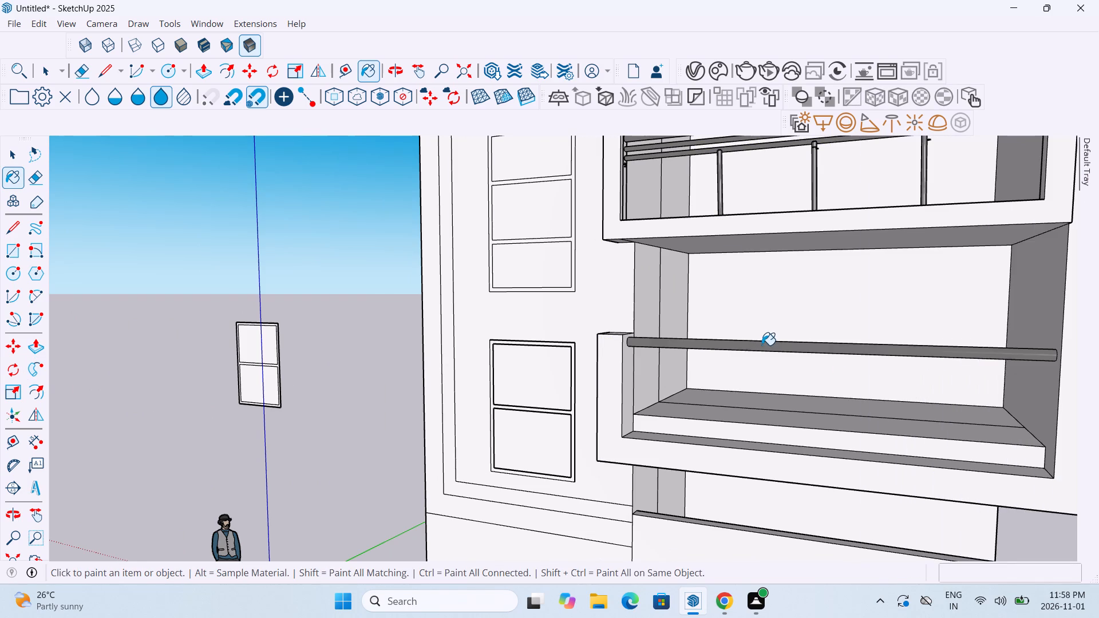
Erase the leftover circle outline on the upper opening's inner side wall, just below the end of the lowest rail.
scroll(762, 345, down, 6)
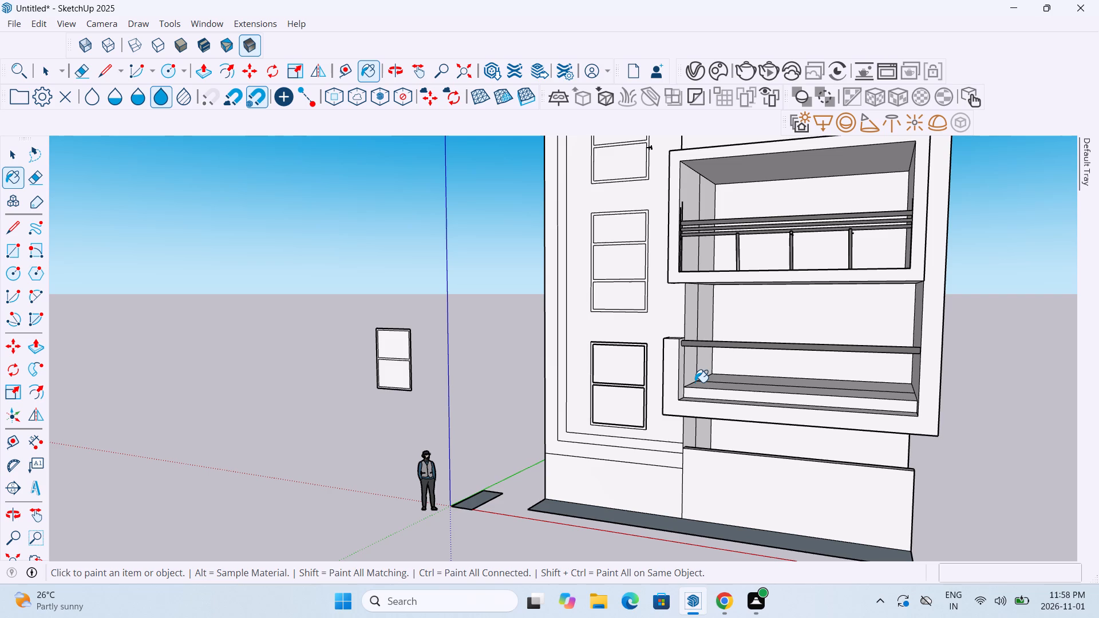
middle_drag(799, 351, 677, 430)
scroll(709, 275, up, 5)
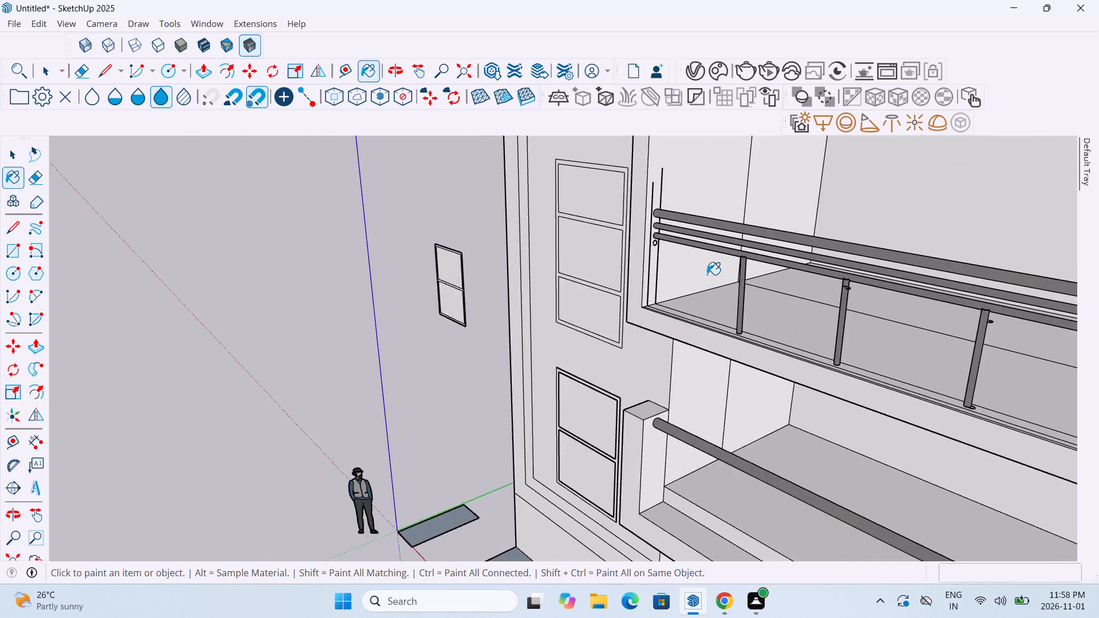
scroll(706, 275, up, 8)
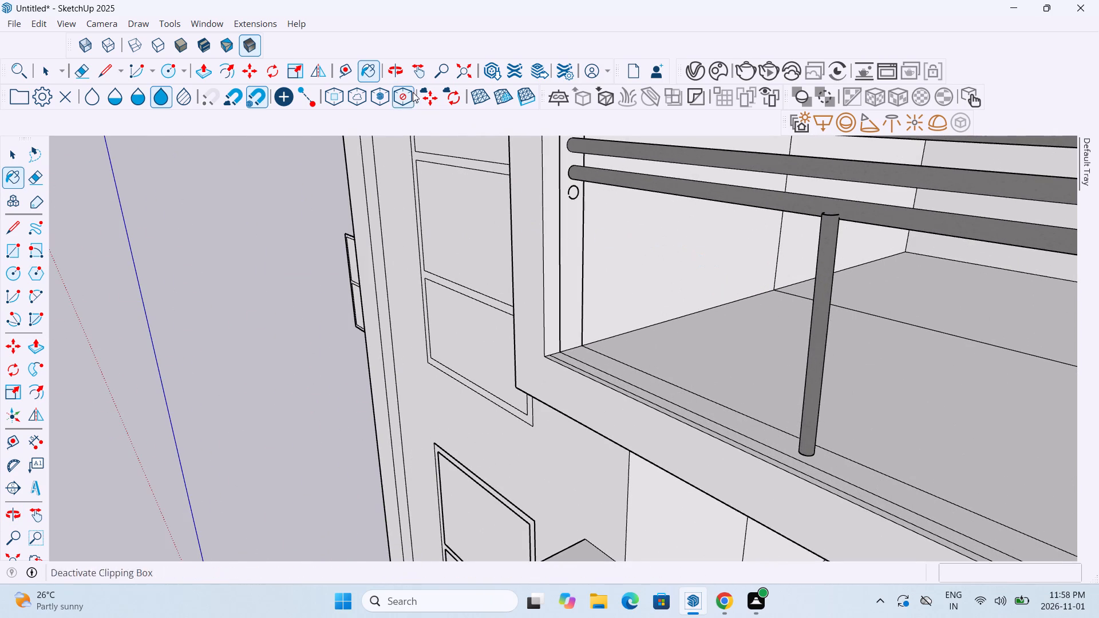
click(89, 77)
scroll(577, 214, up, 6)
drag(556, 156, 557, 190)
drag(562, 163, 562, 183)
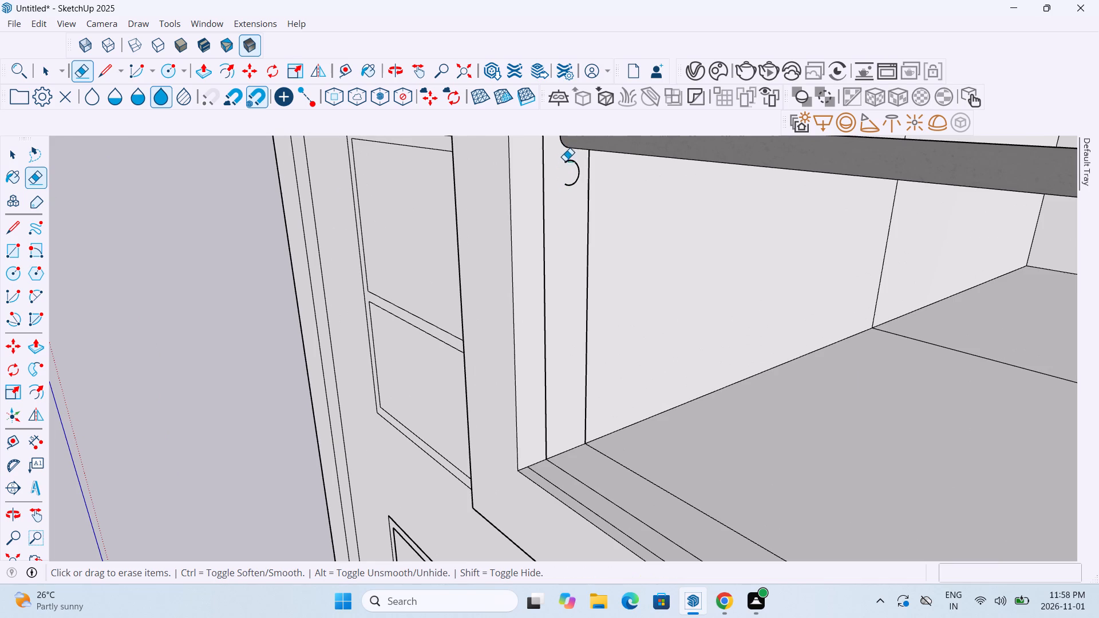
drag(565, 157, 565, 185)
drag(564, 156, 566, 188)
drag(567, 158, 570, 193)
drag(570, 157, 571, 184)
drag(570, 163, 572, 189)
drag(572, 189, 573, 188)
drag(572, 164, 574, 195)
drag(574, 164, 574, 189)
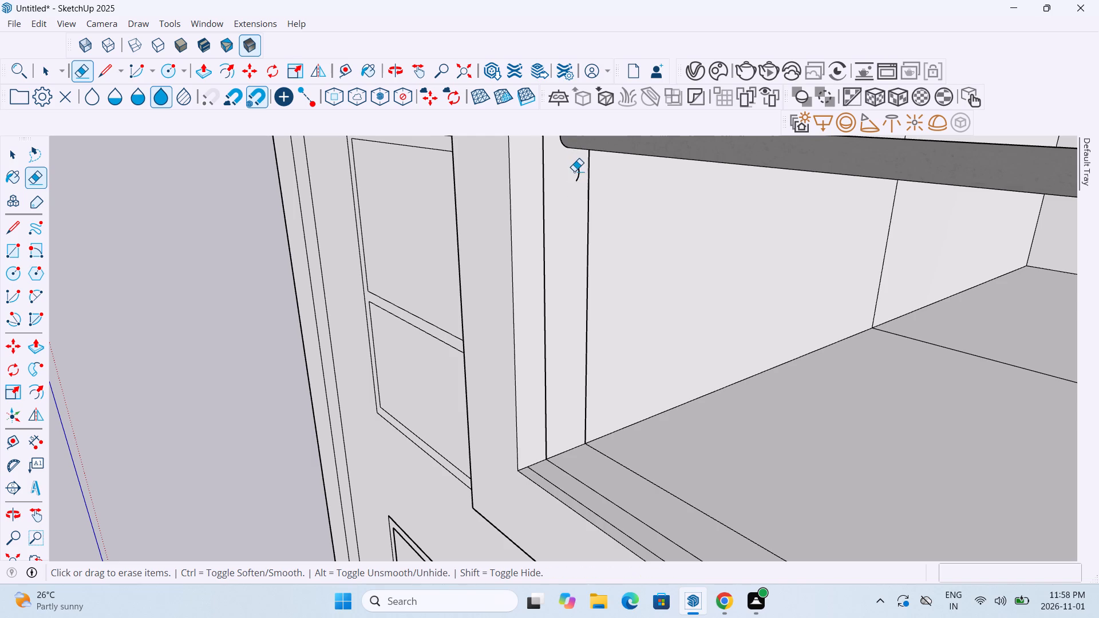
drag(573, 165, 572, 191)
drag(569, 161, 570, 182)
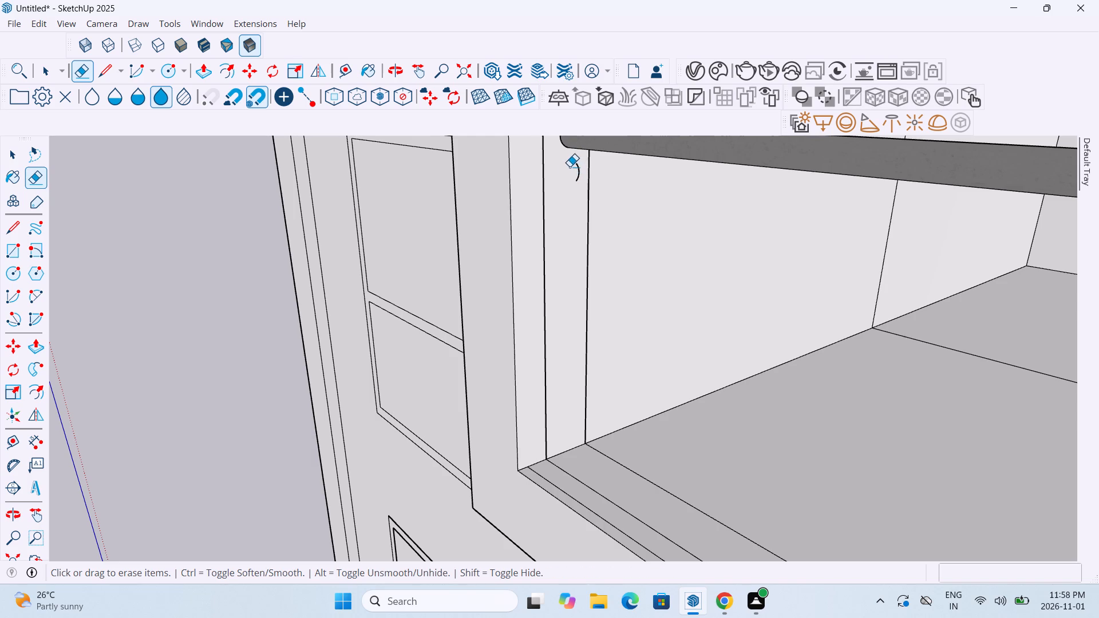
drag(570, 167, 571, 177)
drag(570, 163, 572, 193)
drag(572, 163, 570, 195)
scroll(573, 173, up, 6)
drag(573, 156, 570, 202)
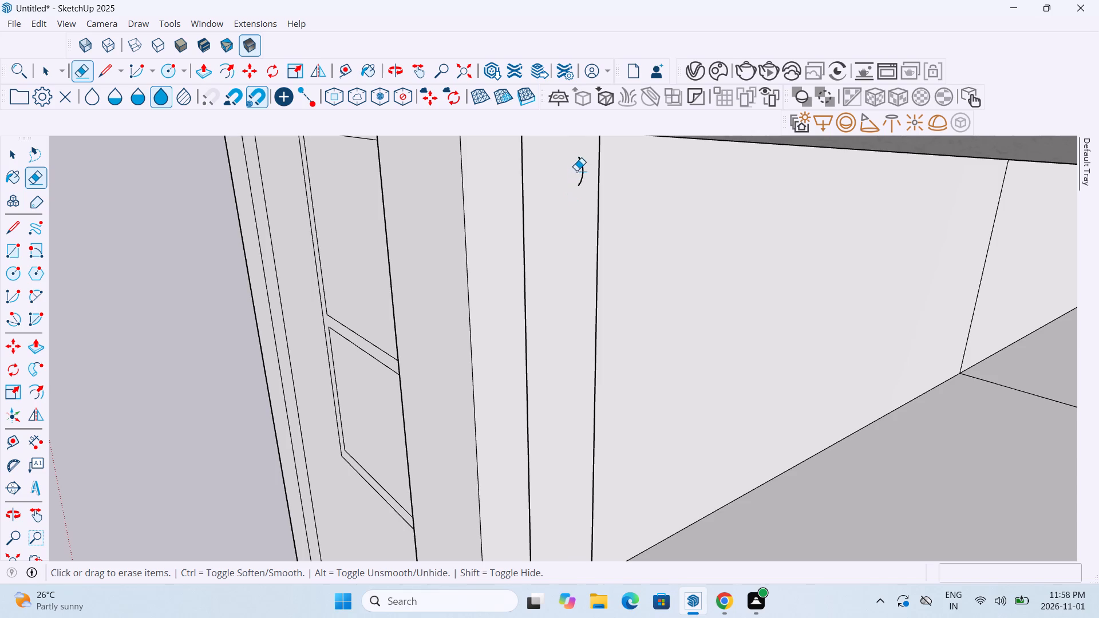
drag(578, 160, 552, 196)
drag(579, 160, 564, 195)
scroll(570, 174, up, 11)
drag(571, 173, 599, 207)
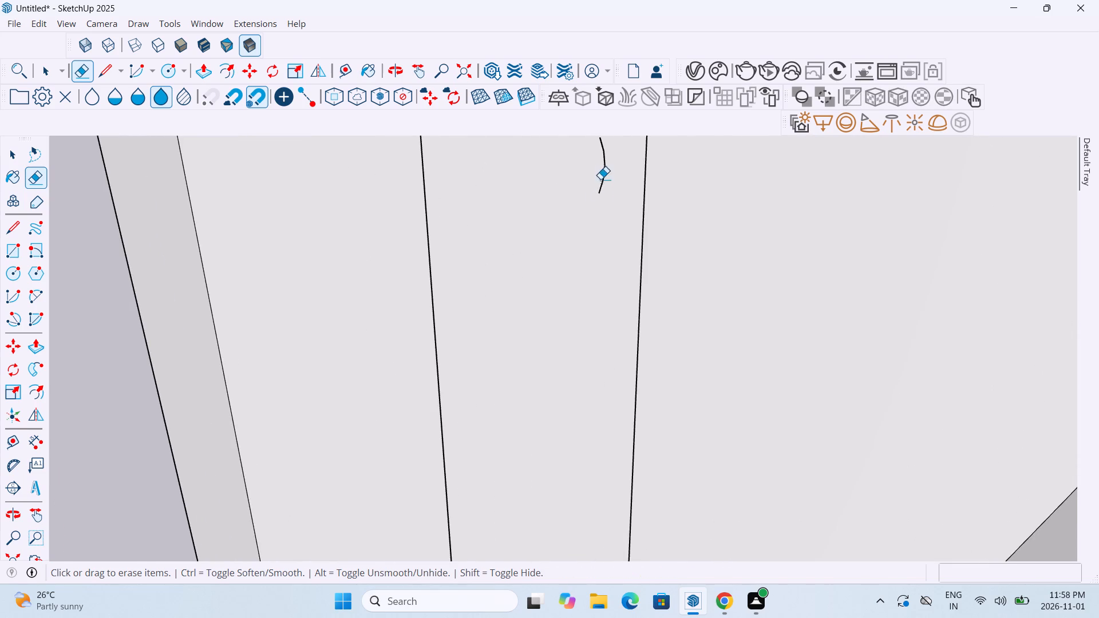
drag(586, 176, 608, 196)
drag(594, 172, 606, 186)
drag(594, 162, 603, 155)
scroll(601, 157, down, 6)
scroll(595, 143, up, 10)
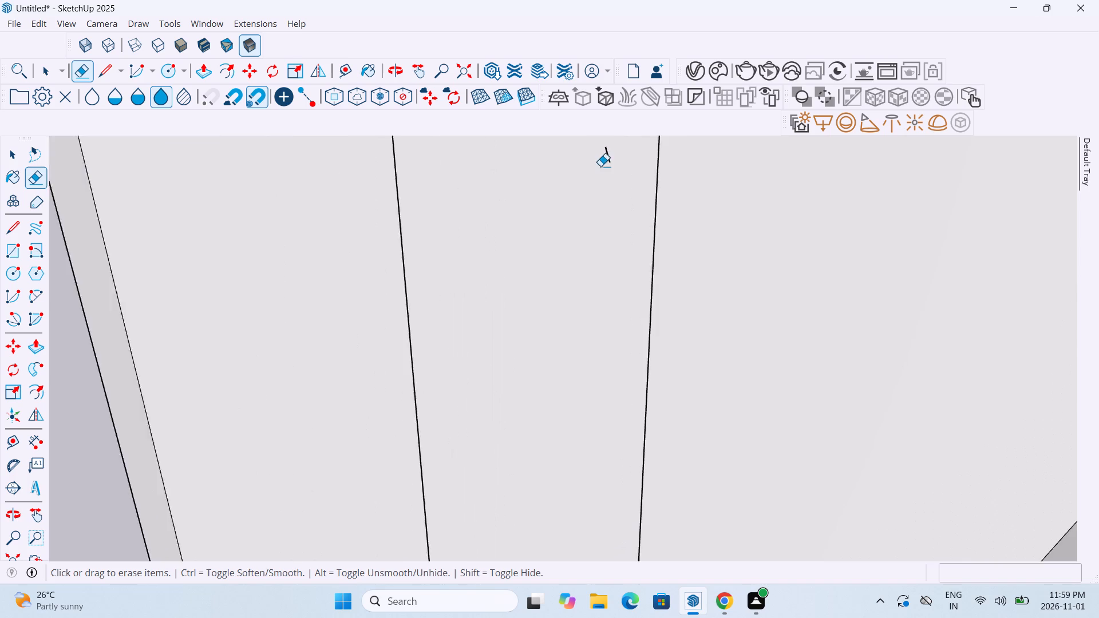
drag(592, 160, 612, 146)
scroll(592, 188, down, 12)
scroll(591, 198, up, 1)
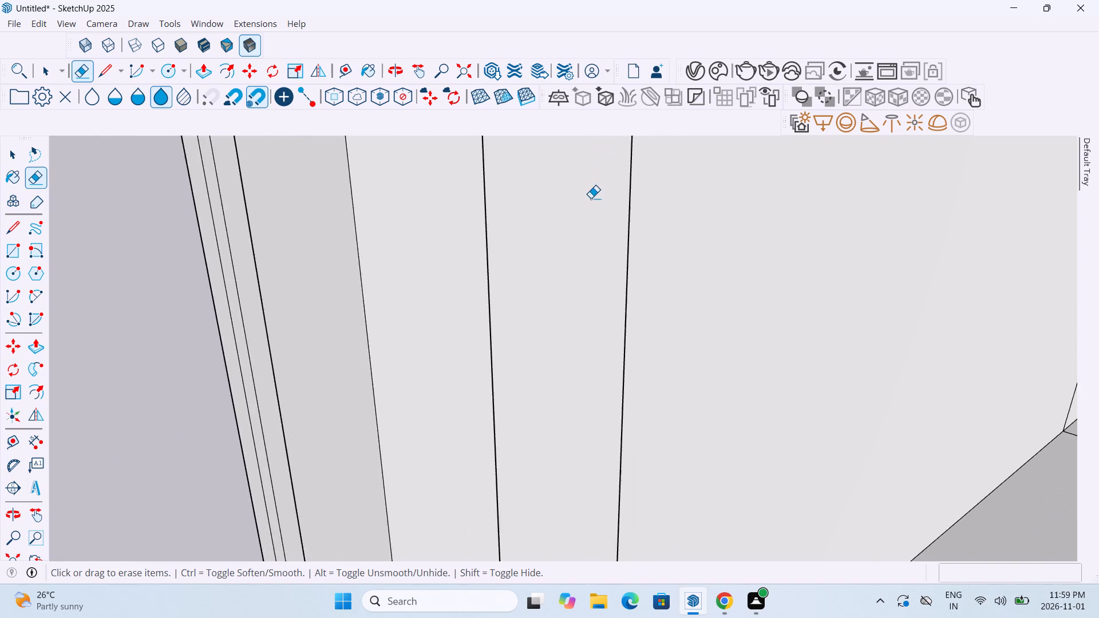
scroll(591, 198, down, 6)
key(Escape)
scroll(601, 223, down, 20)
scroll(601, 223, down, 7)
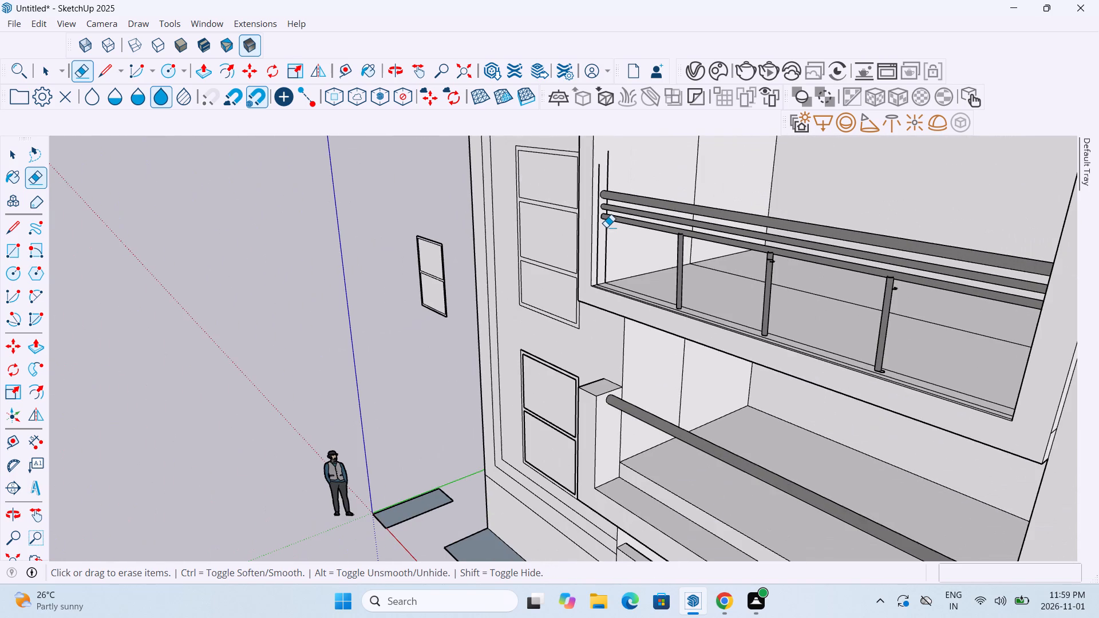
Draw a rectangle about 3' 3/8" by 6 13/16" on the upper opening's inner side wall strip, from the floor corner to below the lowest rail.
scroll(603, 263, up, 10)
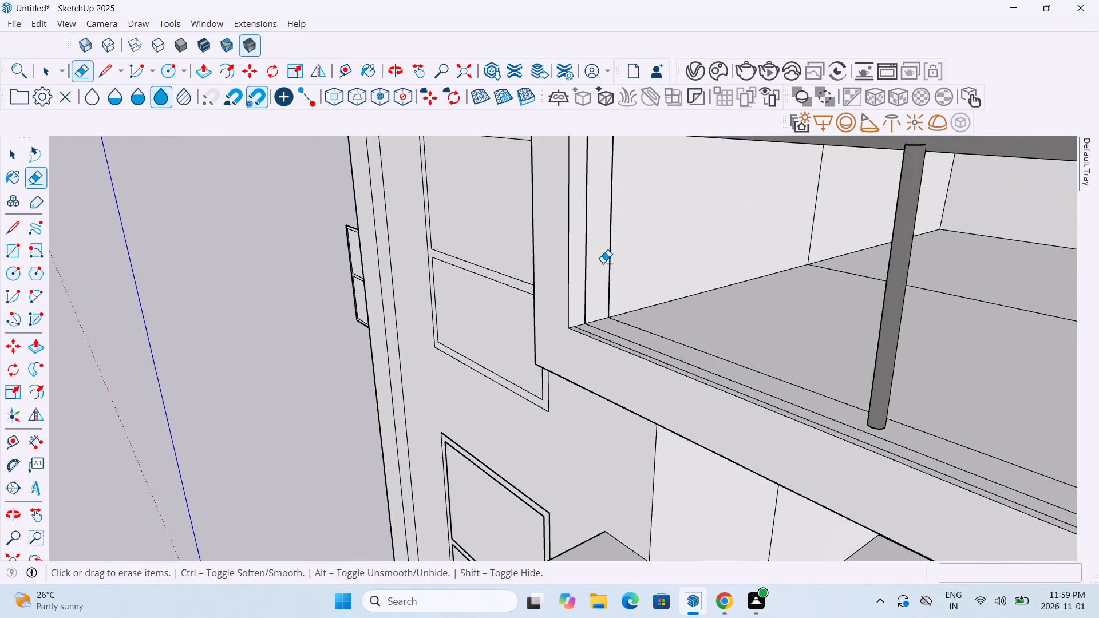
middle_drag(597, 288, 540, 350)
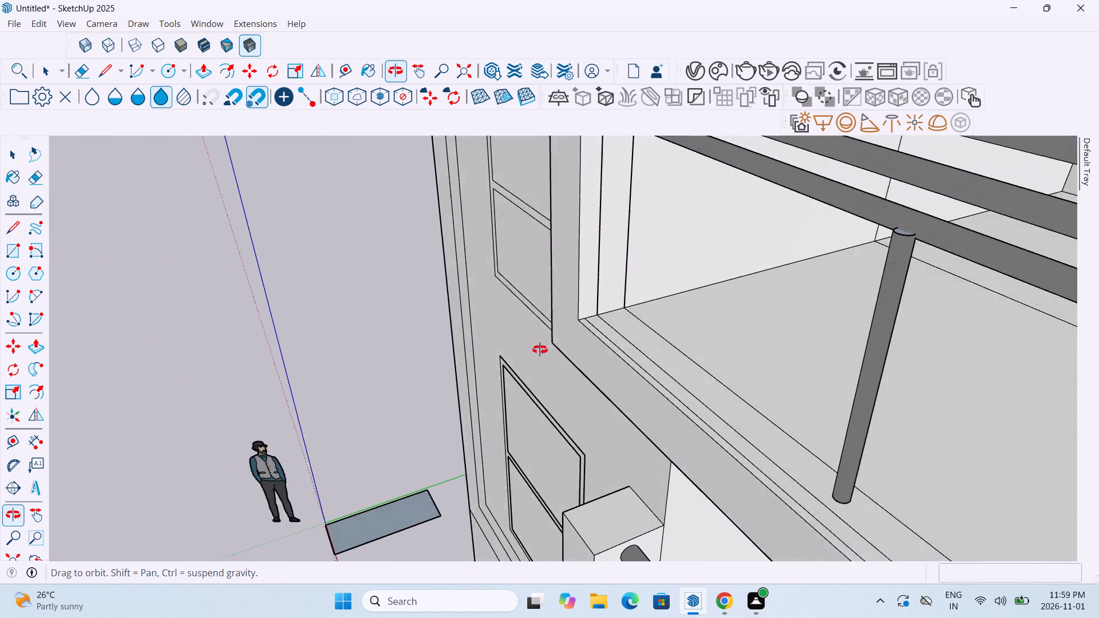
middle_drag(540, 350, 493, 360)
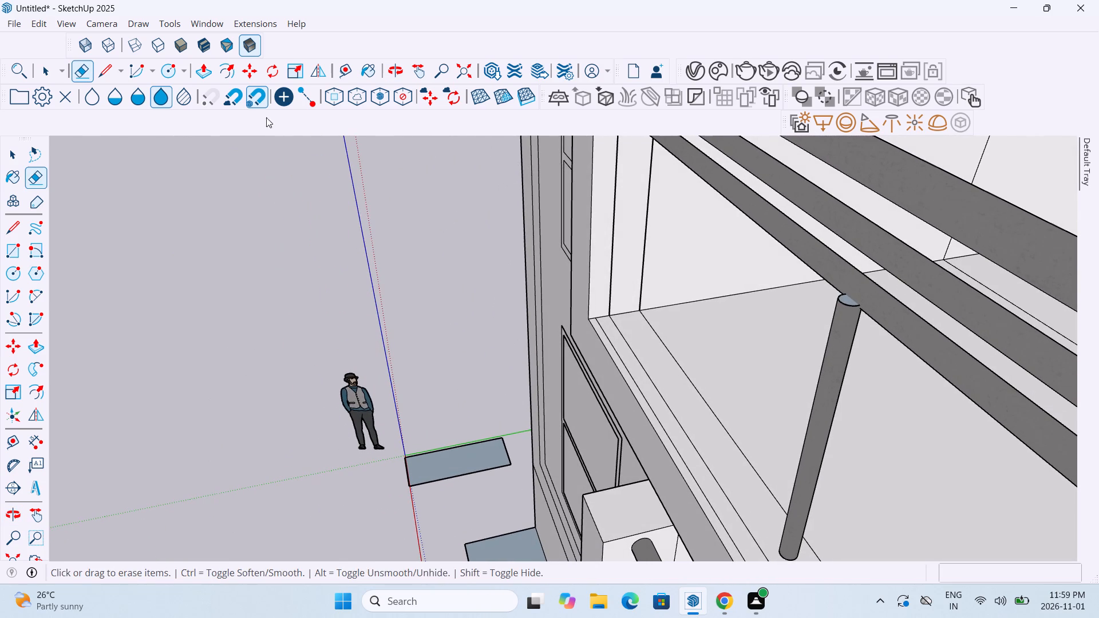
click(9, 257)
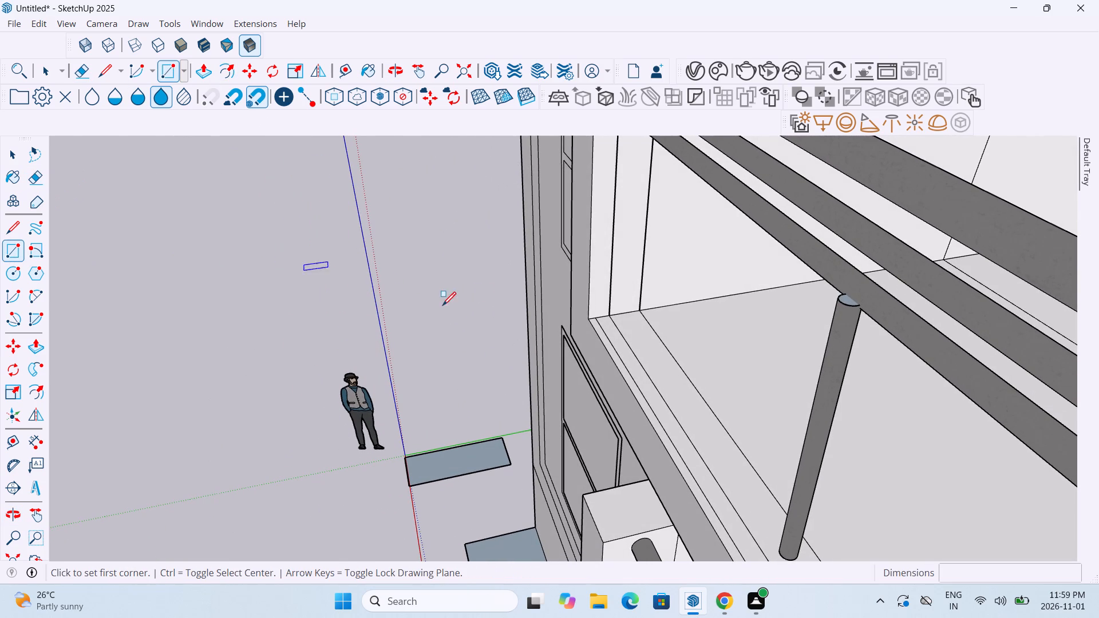
click(611, 314)
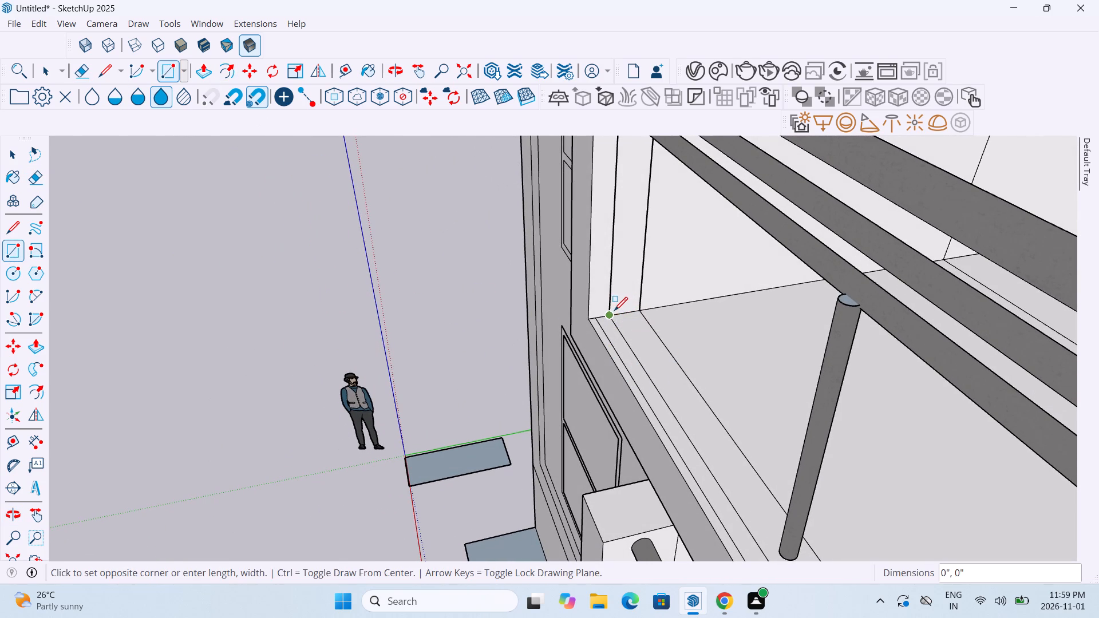
scroll(619, 315, up, 12)
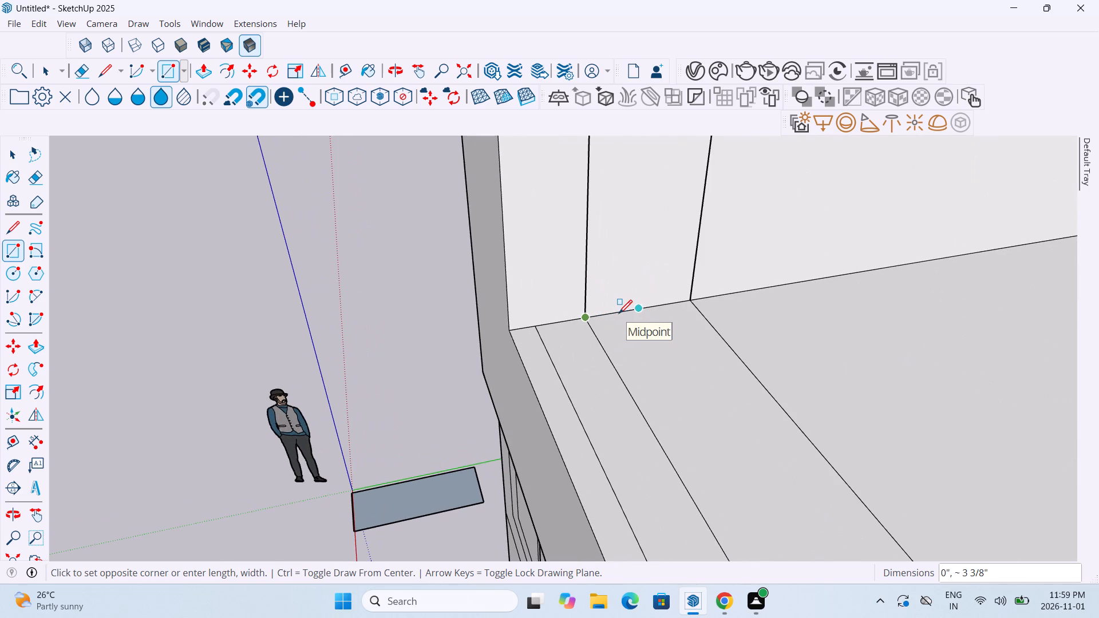
click(611, 313)
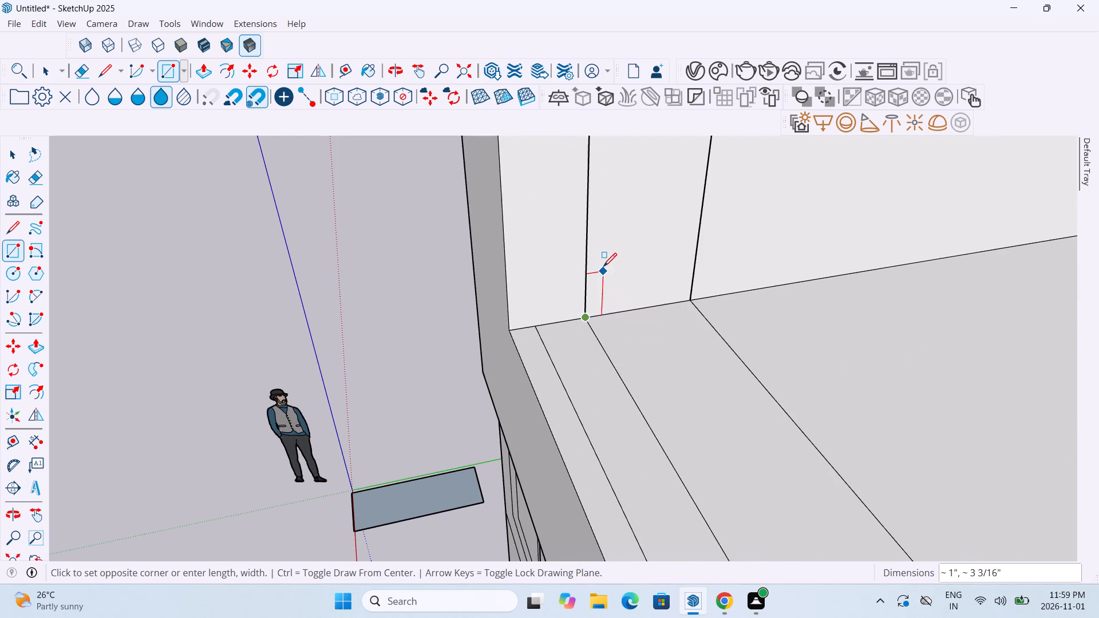
scroll(603, 268, down, 14)
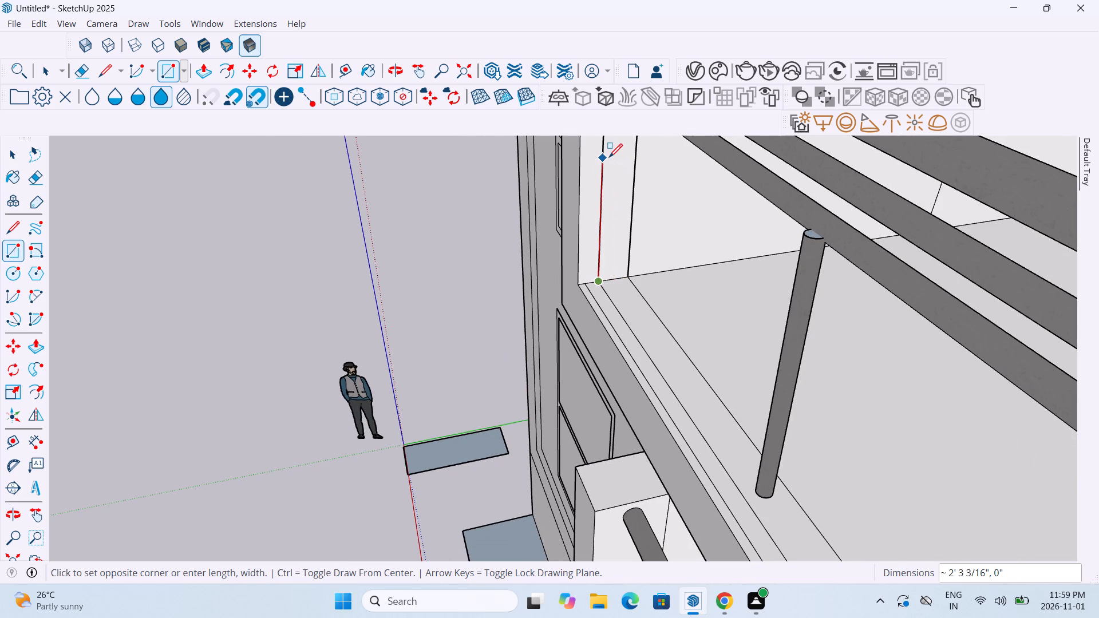
scroll(612, 152, up, 4)
scroll(612, 151, down, 3)
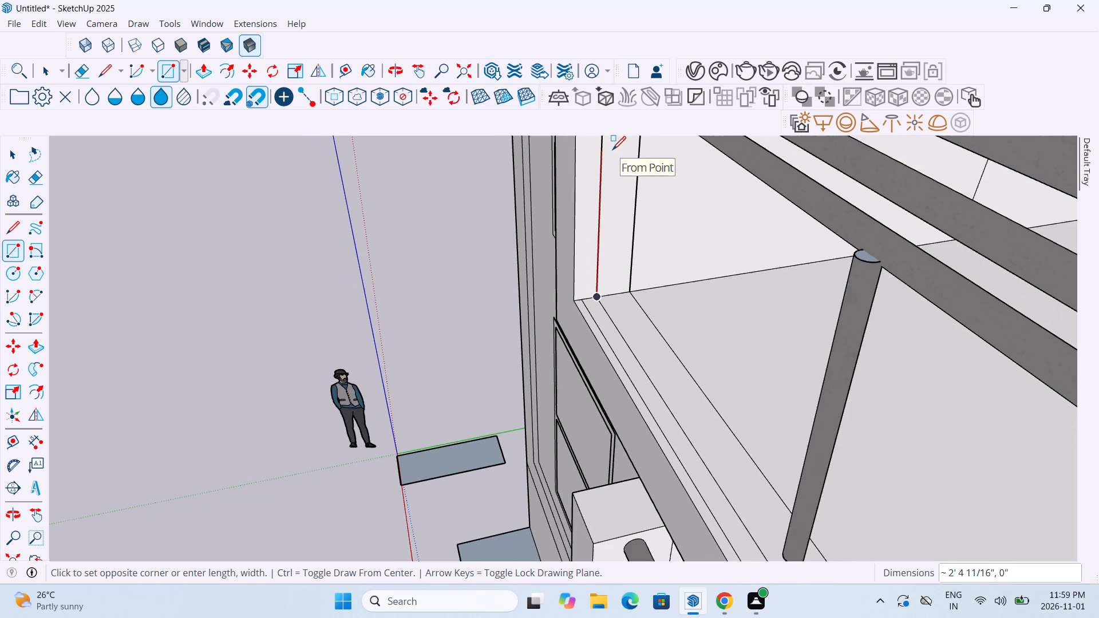
middle_drag(615, 151, 664, 196)
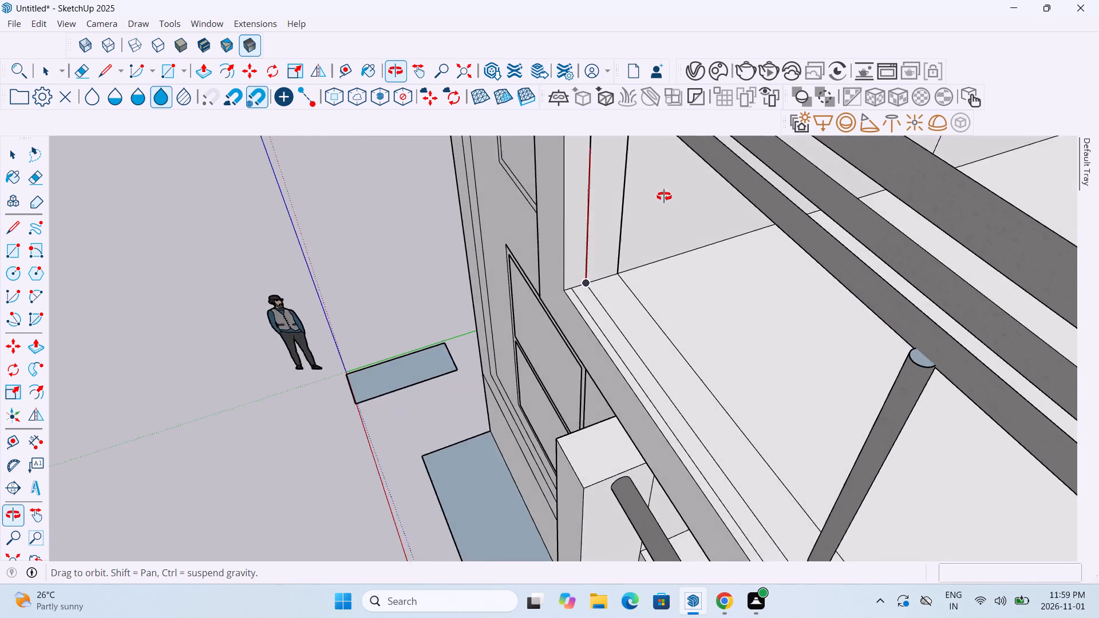
middle_drag(664, 196, 675, 186)
scroll(675, 186, down, 10)
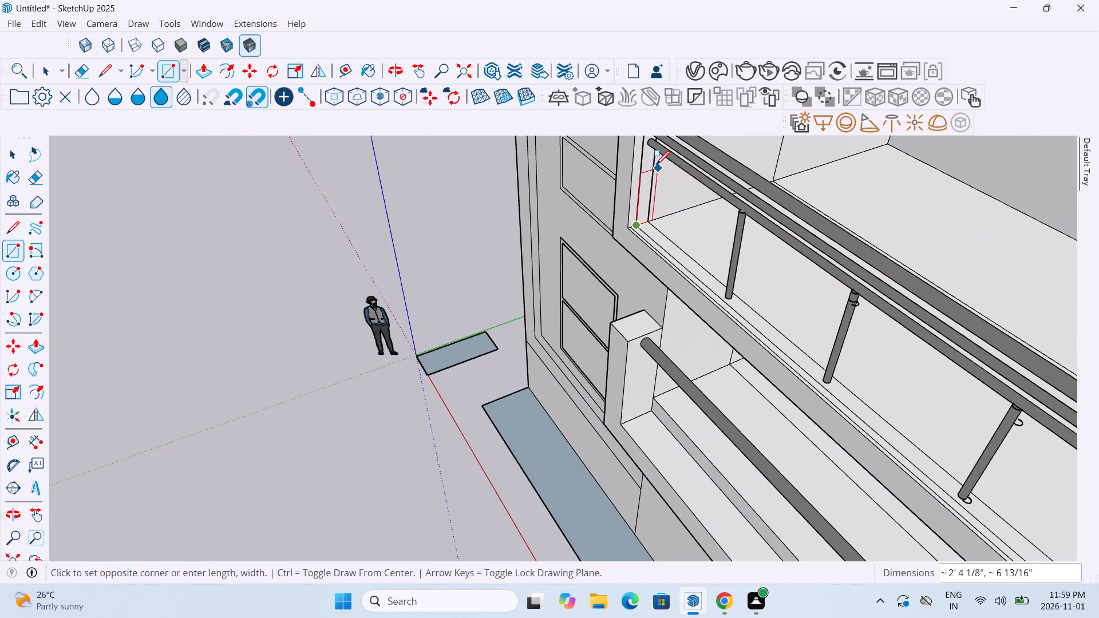
scroll(648, 161, up, 5)
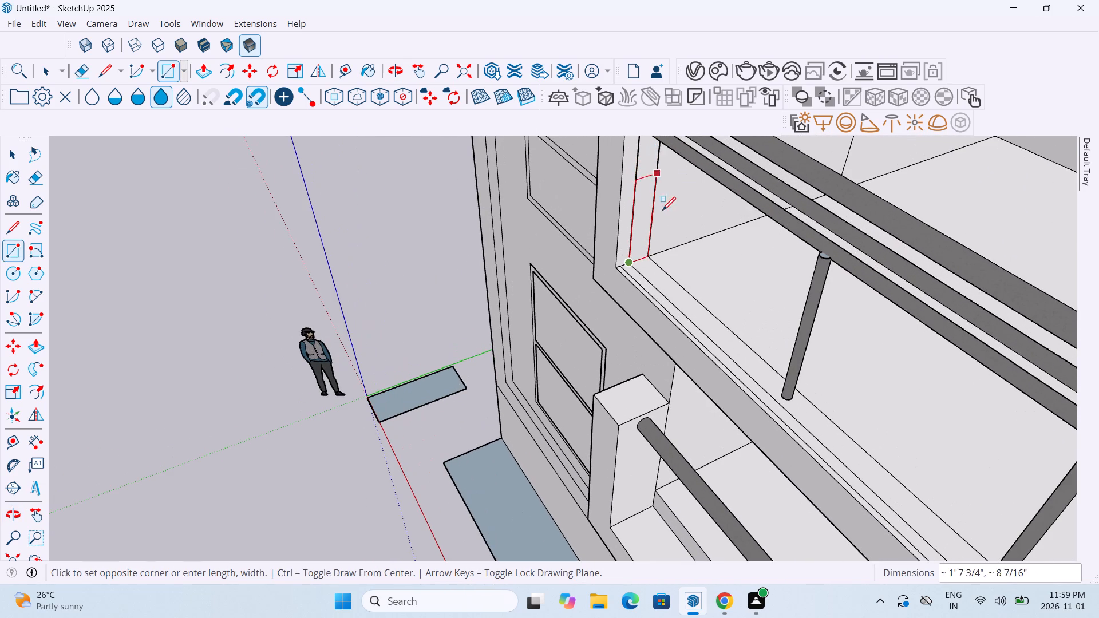
middle_drag(665, 217, 726, 208)
scroll(726, 208, down, 6)
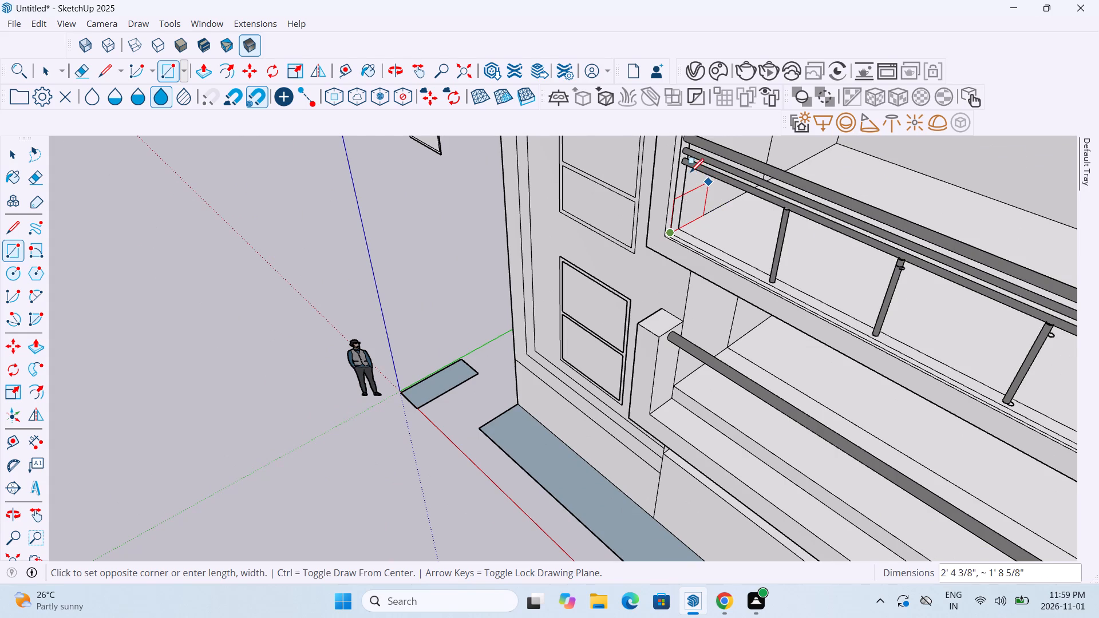
scroll(683, 172, up, 10)
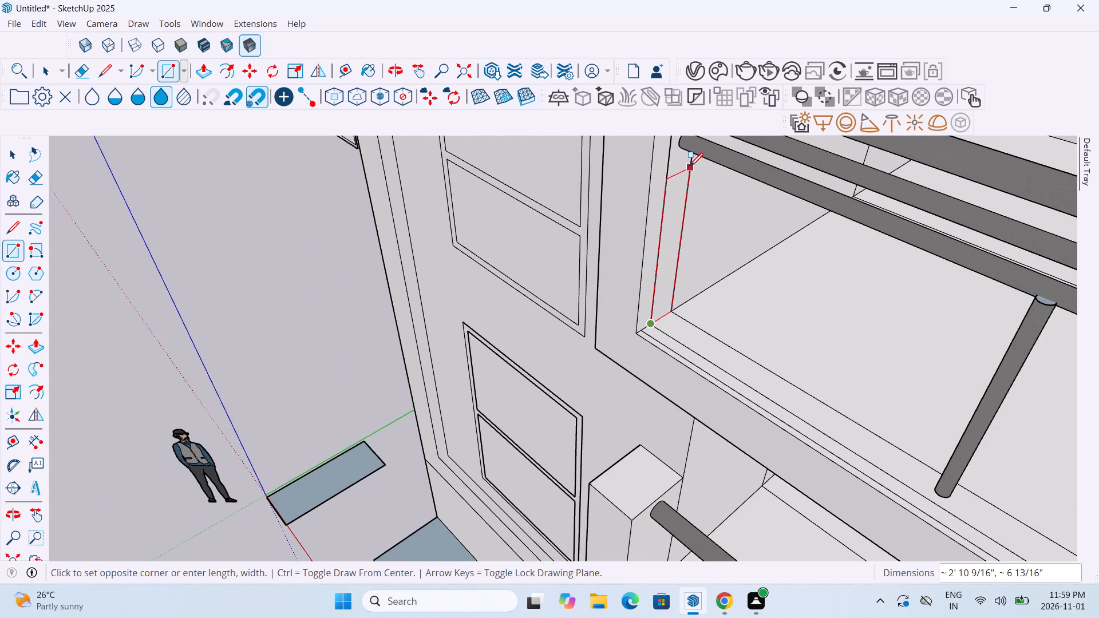
click(689, 159)
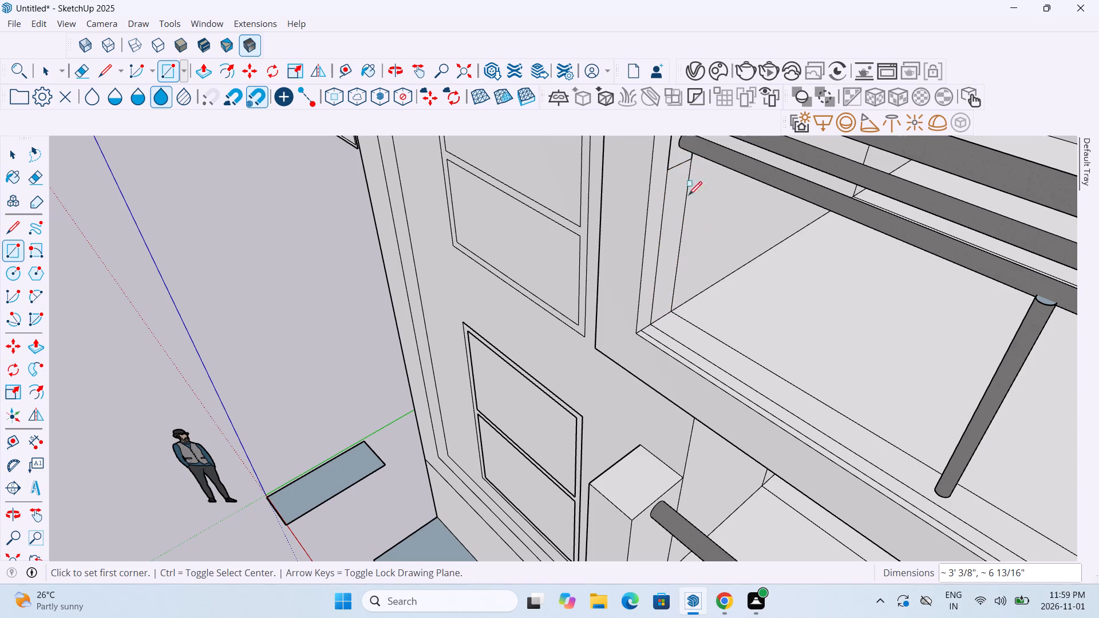
Draw a rectangle about 2' 9 7/8" by 6 13/16" on the upper opening's inner side wall strip, from below the lowest rail to just above the floor.
middle_drag(685, 267, 730, 215)
scroll(730, 215, down, 5)
middle_drag(688, 248, 749, 192)
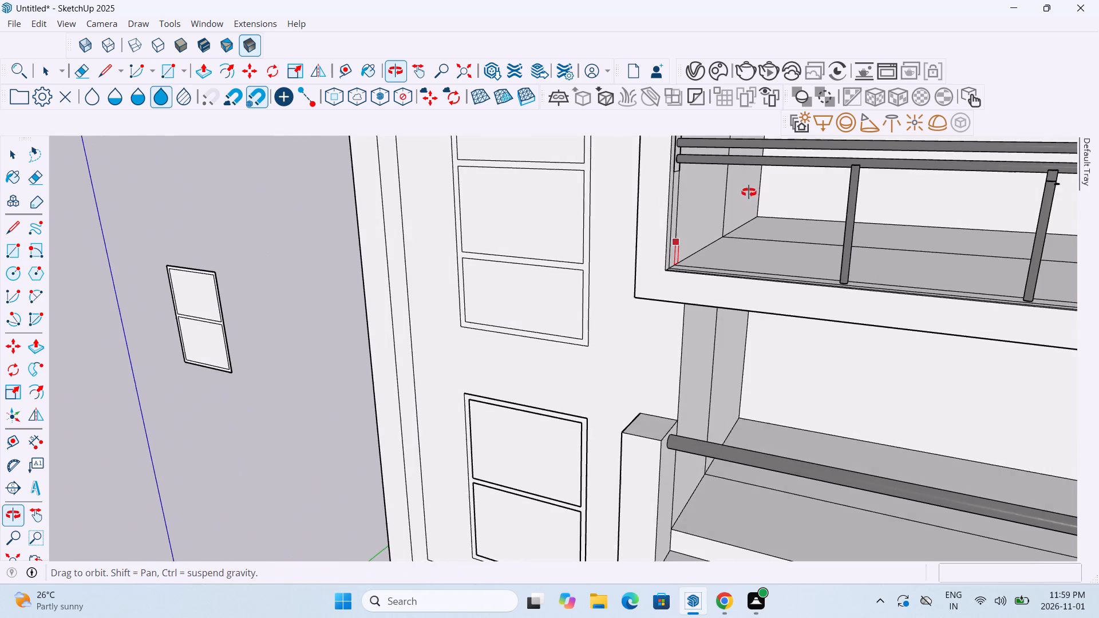
middle_drag(749, 192, 749, 192)
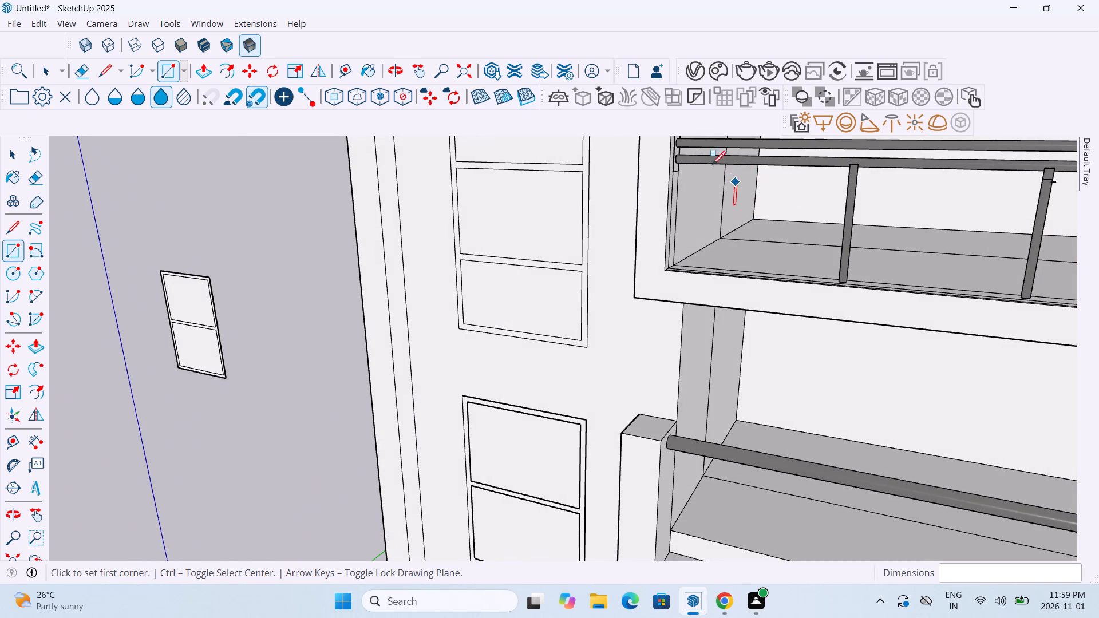
scroll(682, 188, up, 9)
middle_drag(681, 187, 681, 216)
scroll(681, 216, down, 2)
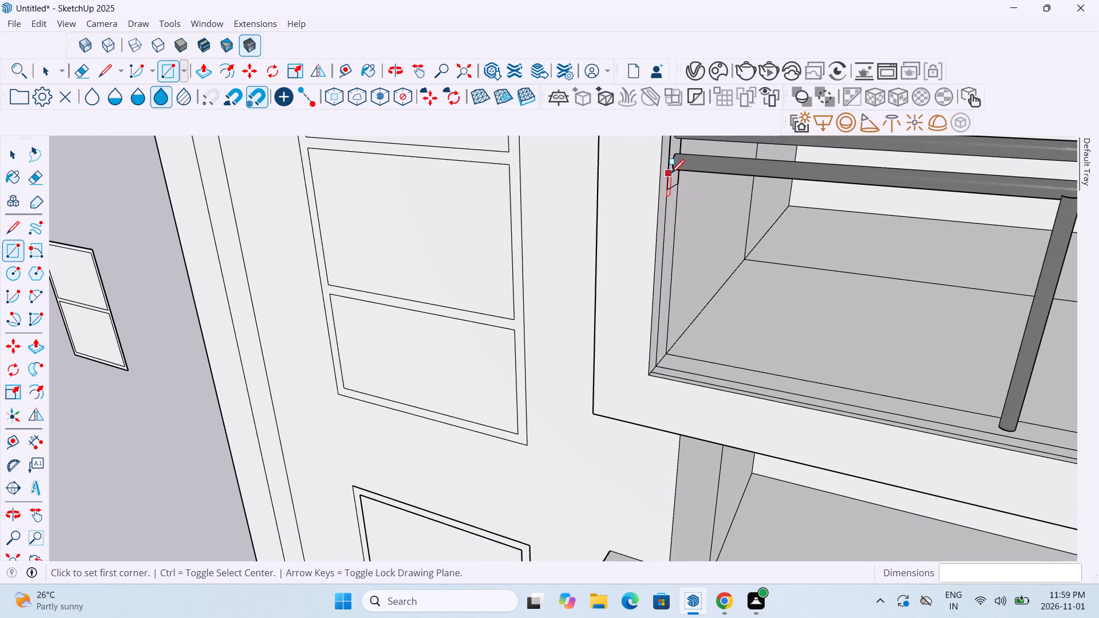
click(668, 174)
scroll(679, 171, up, 2)
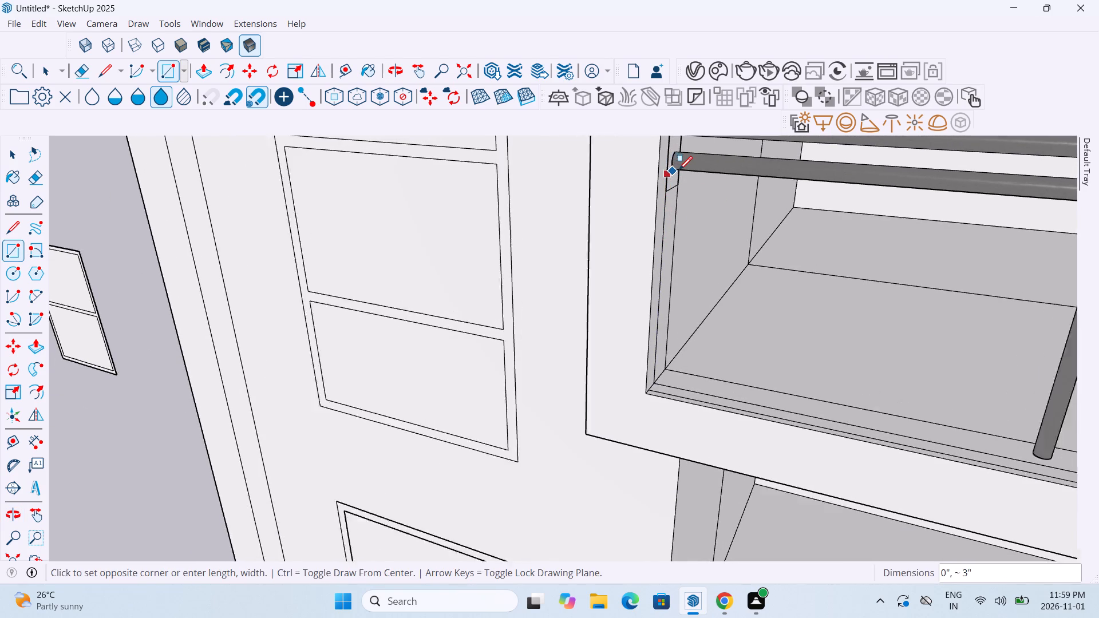
scroll(679, 171, up, 16)
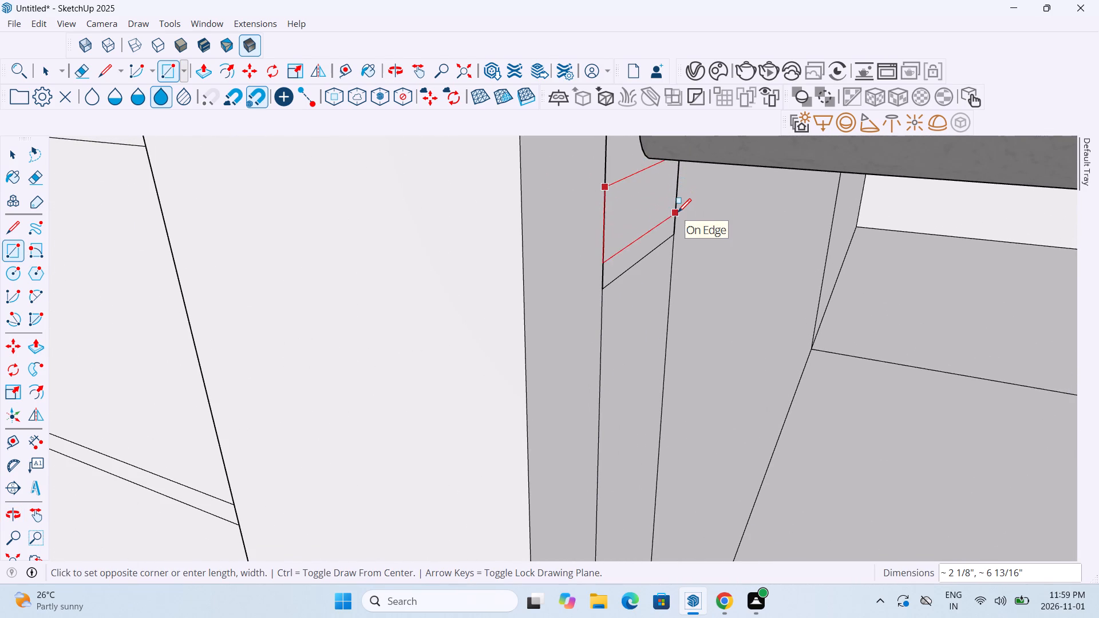
scroll(678, 213, down, 13)
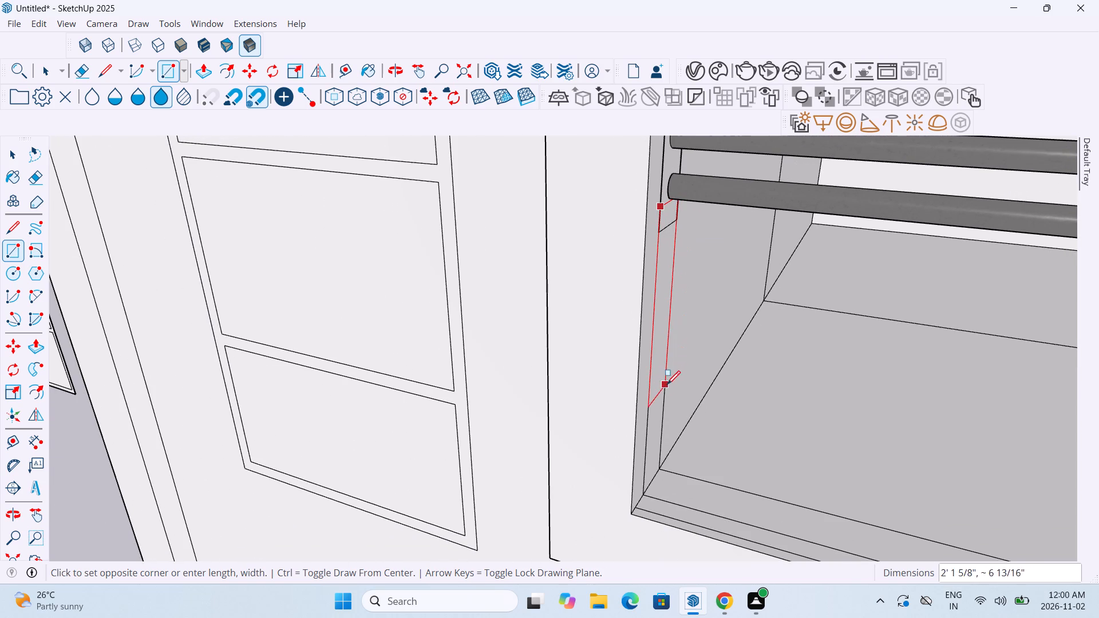
click(658, 437)
Push/pull the side wall rectangle 19' across the upper opening to the opposite wall, forming a solid panel below the rails.
middle_drag(670, 332, 739, 315)
scroll(739, 315, down, 5)
middle_drag(739, 315, 740, 315)
scroll(891, 395, down, 2)
middle_drag(1007, 402, 982, 394)
scroll(982, 394, down, 7)
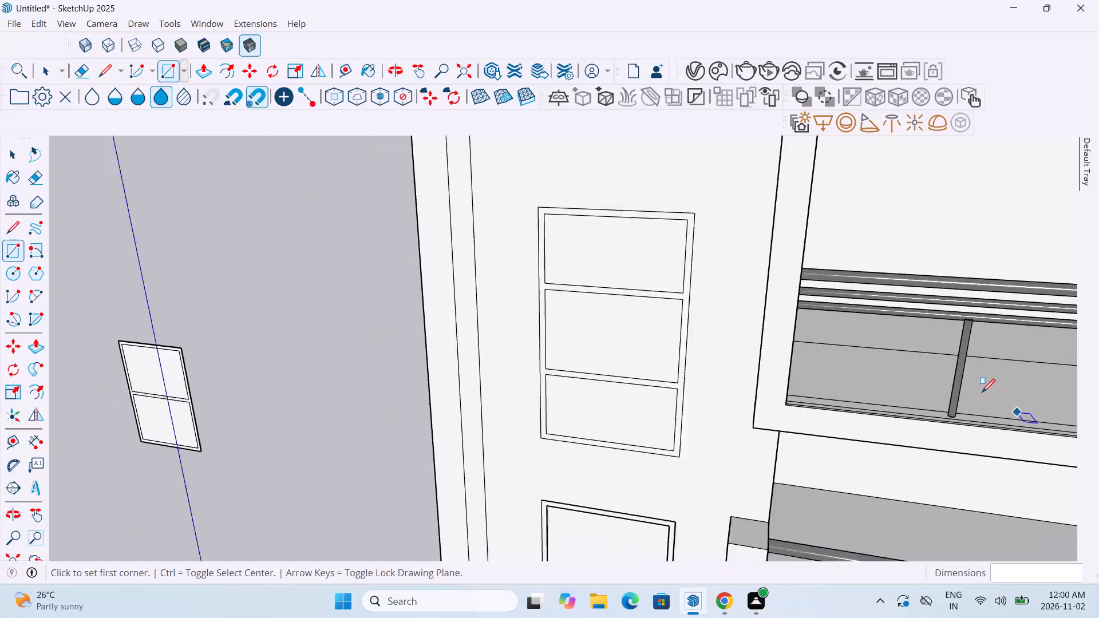
scroll(982, 394, down, 20)
scroll(982, 394, down, 2)
scroll(1045, 402, up, 12)
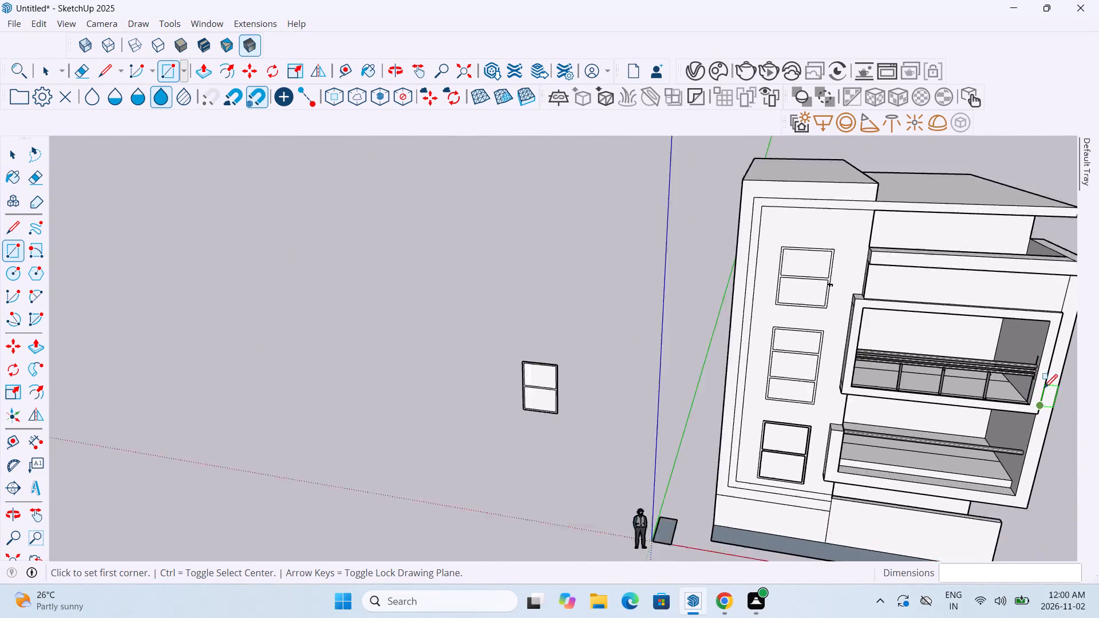
scroll(1044, 389, up, 7)
scroll(1043, 386, down, 1)
scroll(1043, 383, up, 7)
middle_drag(765, 362, 679, 367)
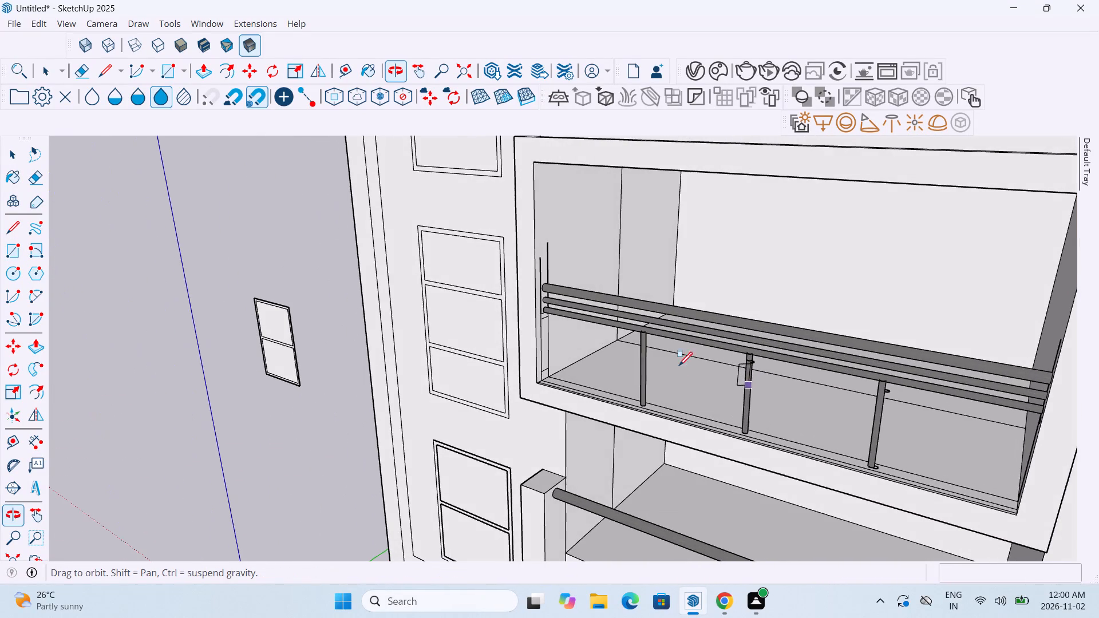
middle_drag(679, 367, 680, 367)
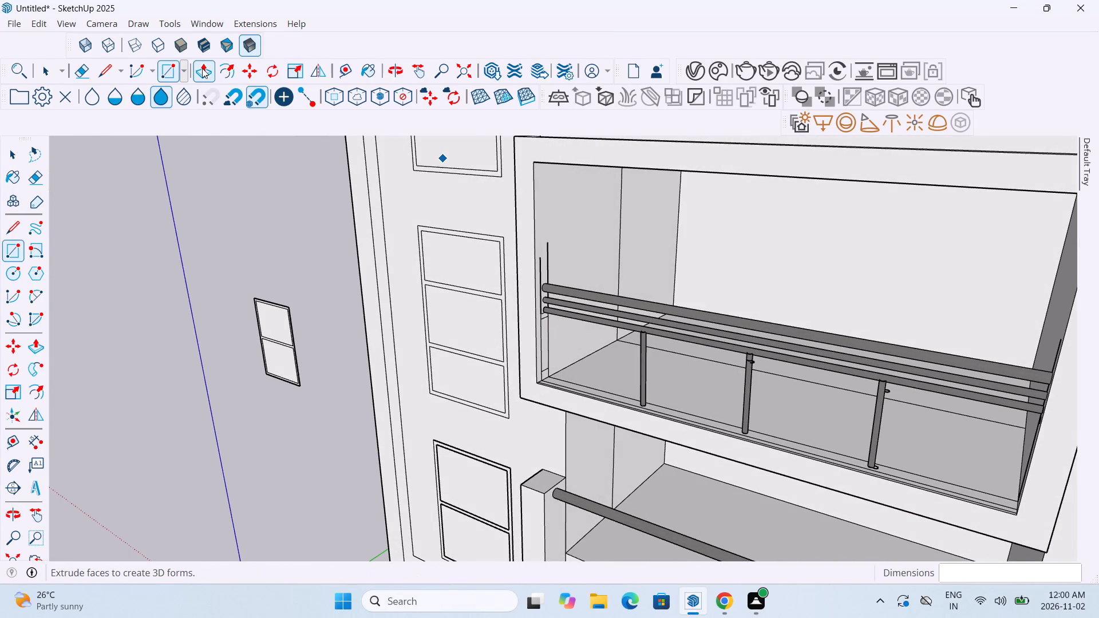
click(199, 69)
scroll(550, 333, up, 9)
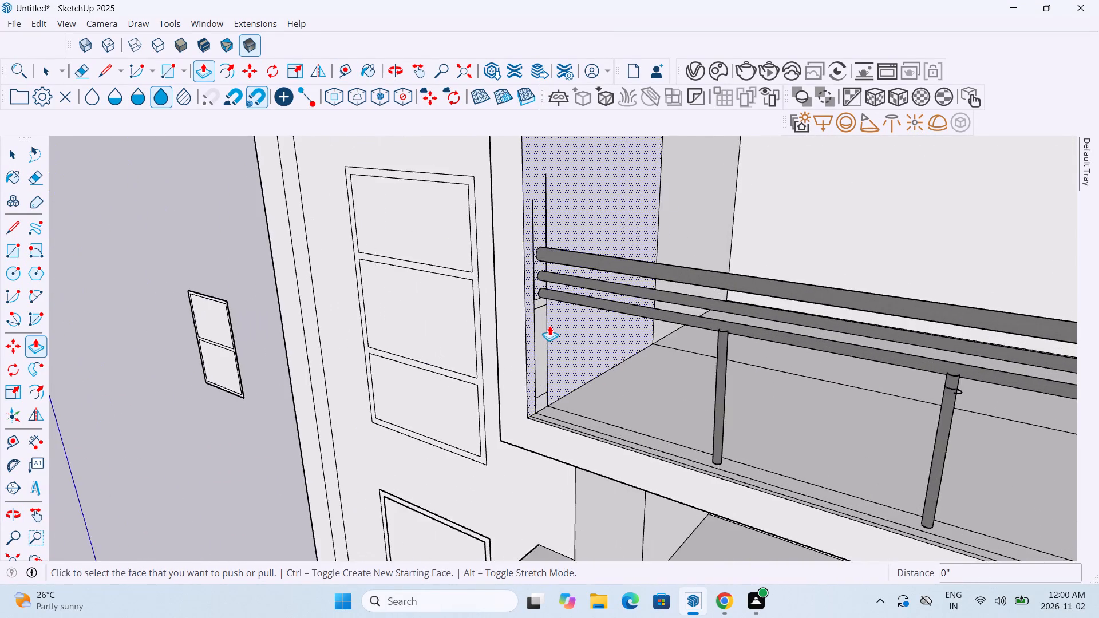
scroll(549, 326, up, 2)
click(531, 334)
scroll(678, 371, down, 2)
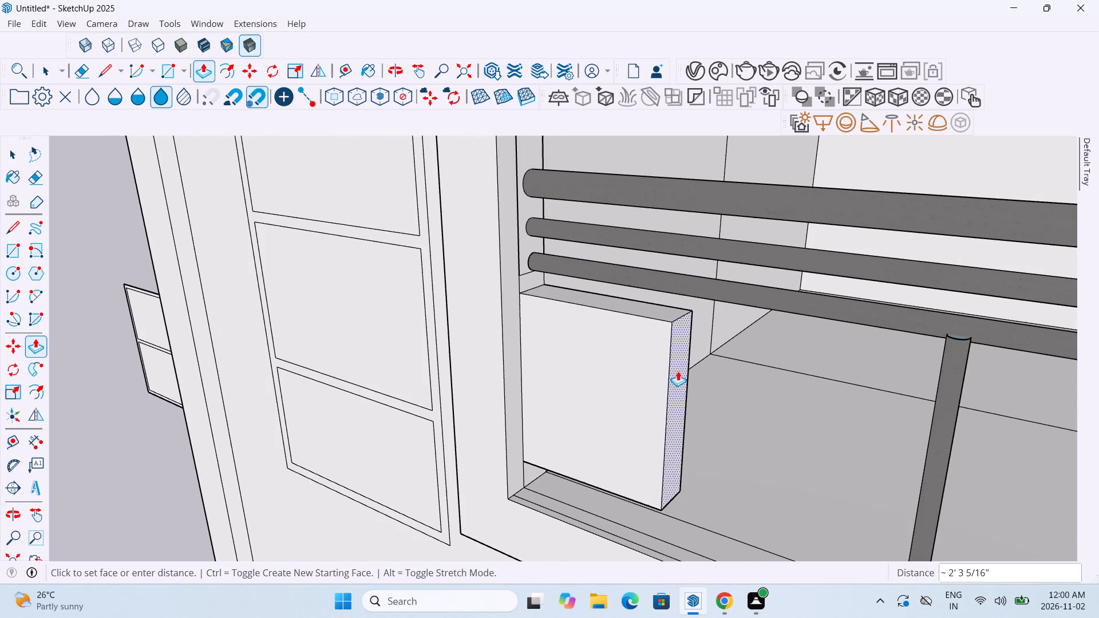
scroll(678, 371, down, 11)
scroll(916, 434, down, 13)
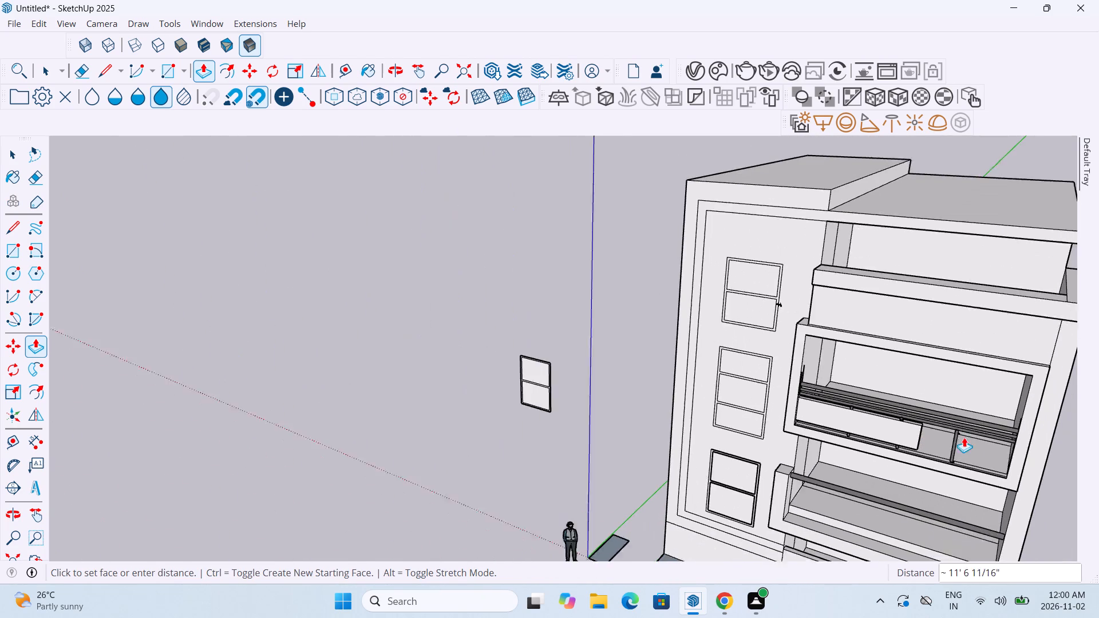
middle_drag(1023, 435, 1040, 387)
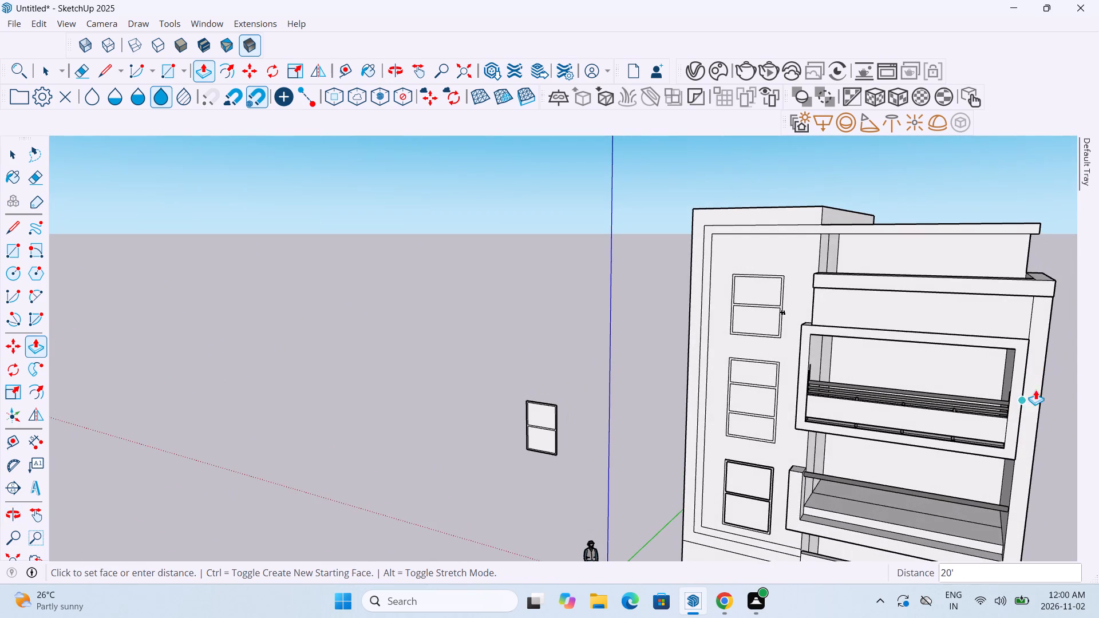
scroll(1014, 411, up, 12)
middle_drag(964, 432, 1022, 417)
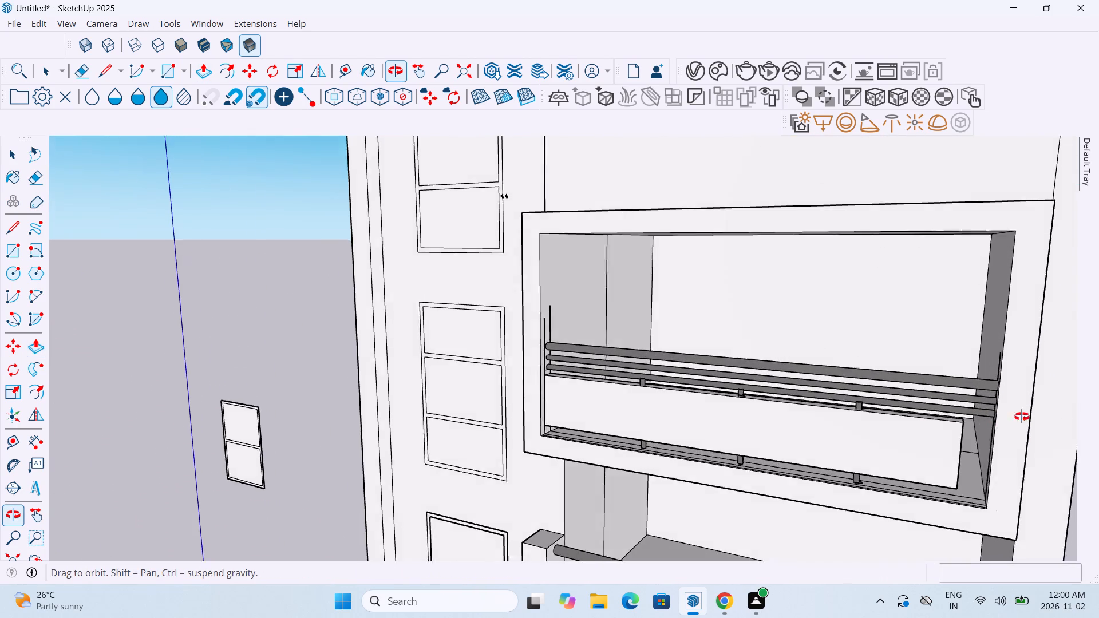
middle_drag(1022, 417, 1032, 413)
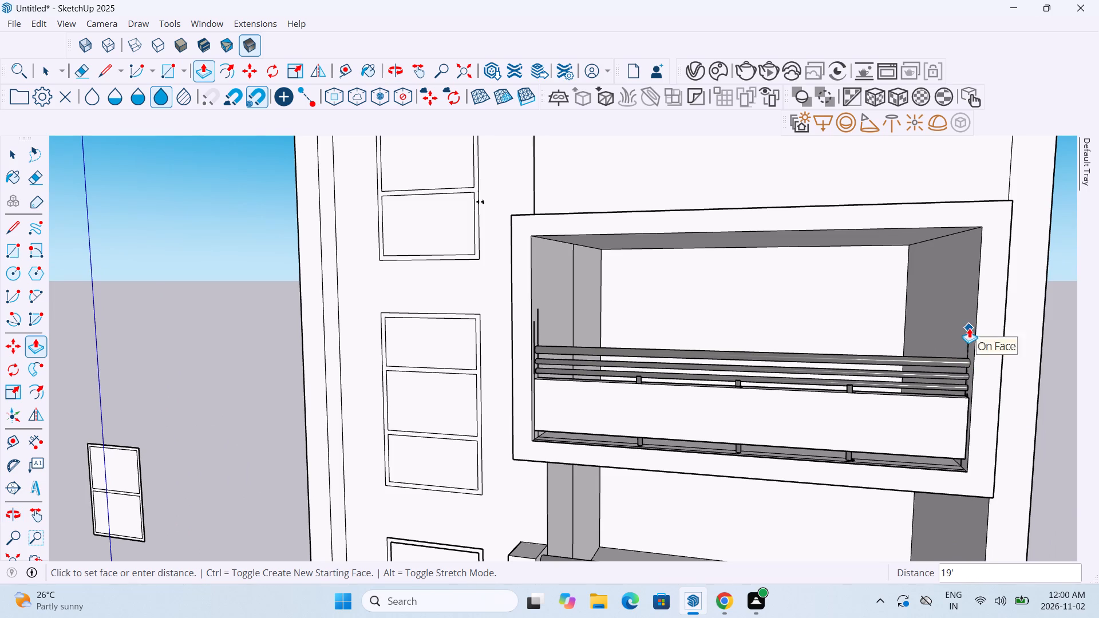
click(978, 287)
Paint the front face of the upper opening's new panel with the Glass_Basic_01 material from the Glass collection.
scroll(889, 419, up, 5)
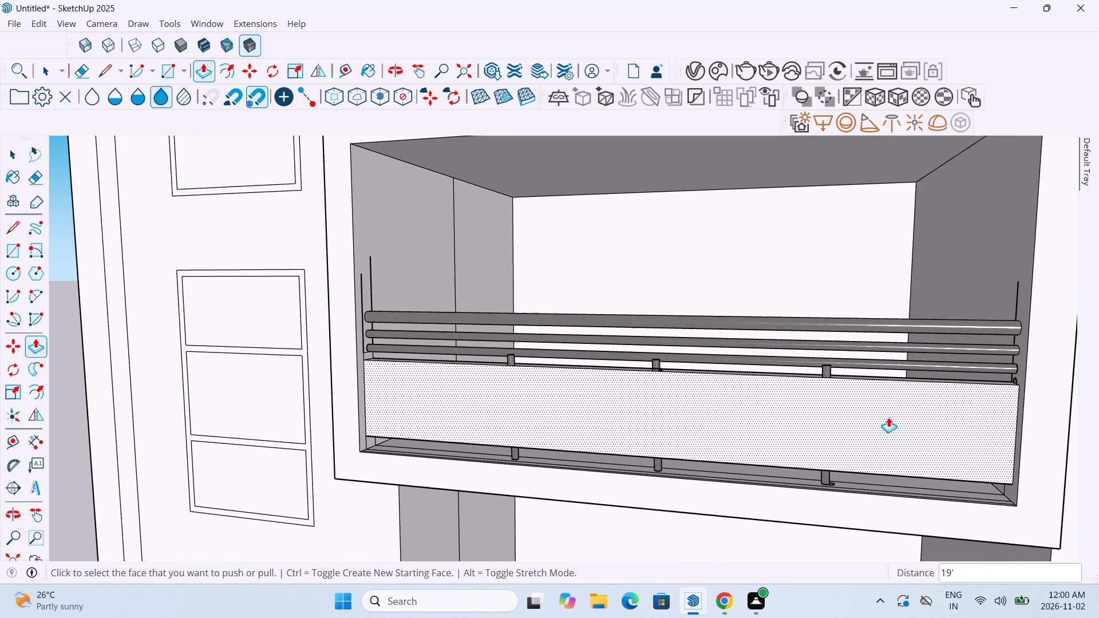
click(1084, 183)
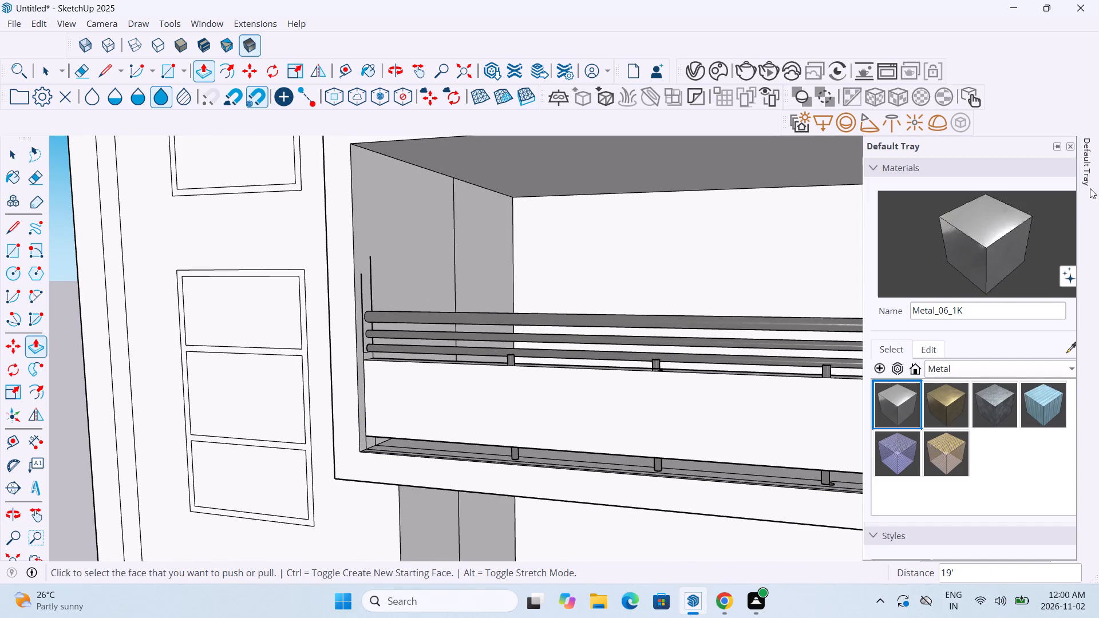
click(976, 366)
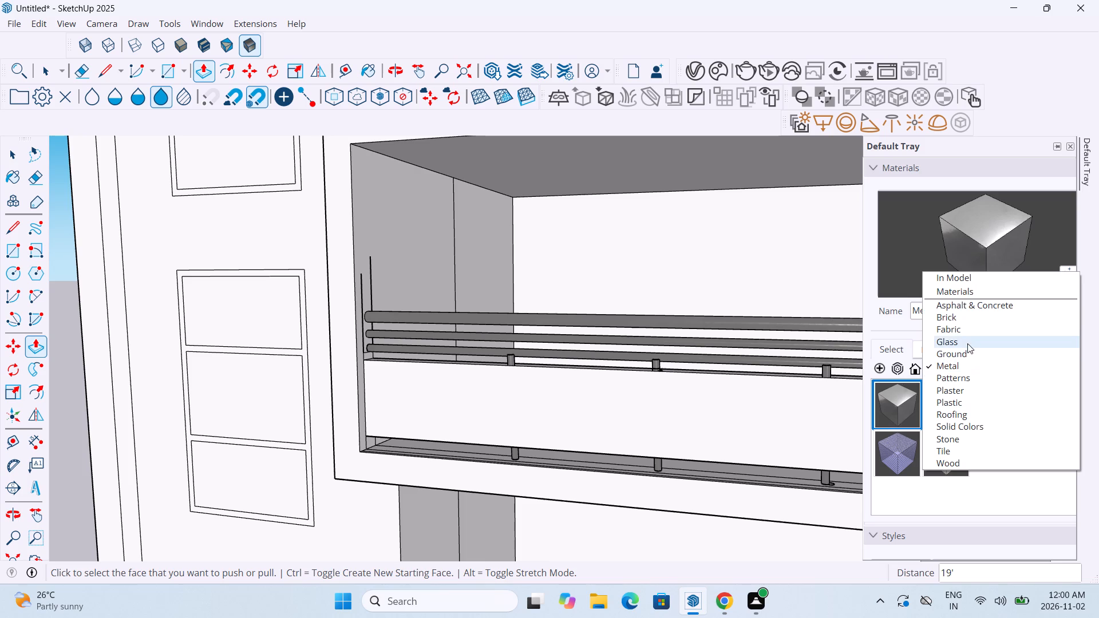
click(967, 343)
click(907, 414)
click(798, 414)
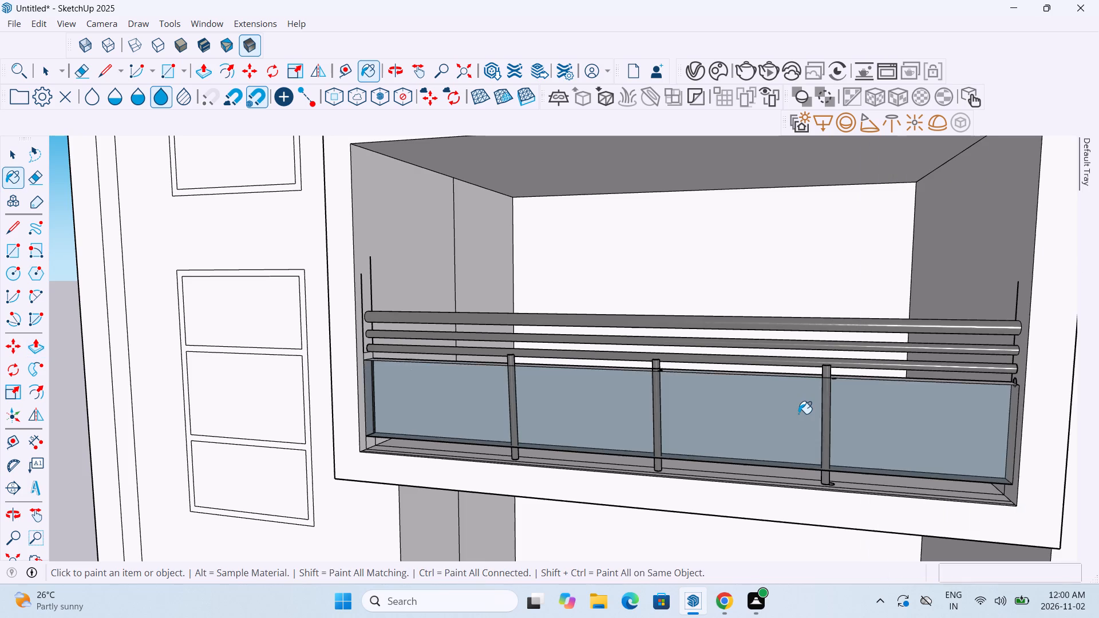
Run a V-Ray test render of the facade with the glass railing panel in view, and close the frame buffer.
scroll(798, 414, down, 6)
middle_drag(781, 462, 820, 422)
scroll(820, 422, down, 2)
middle_drag(811, 468, 812, 446)
middle_drag(812, 446, 816, 477)
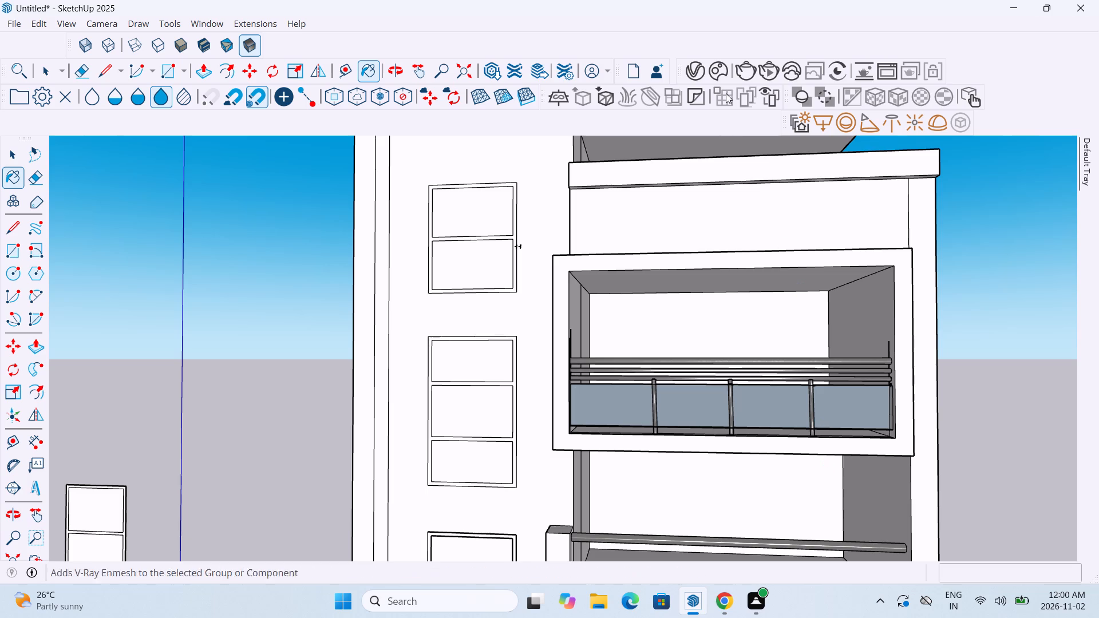
click(750, 73)
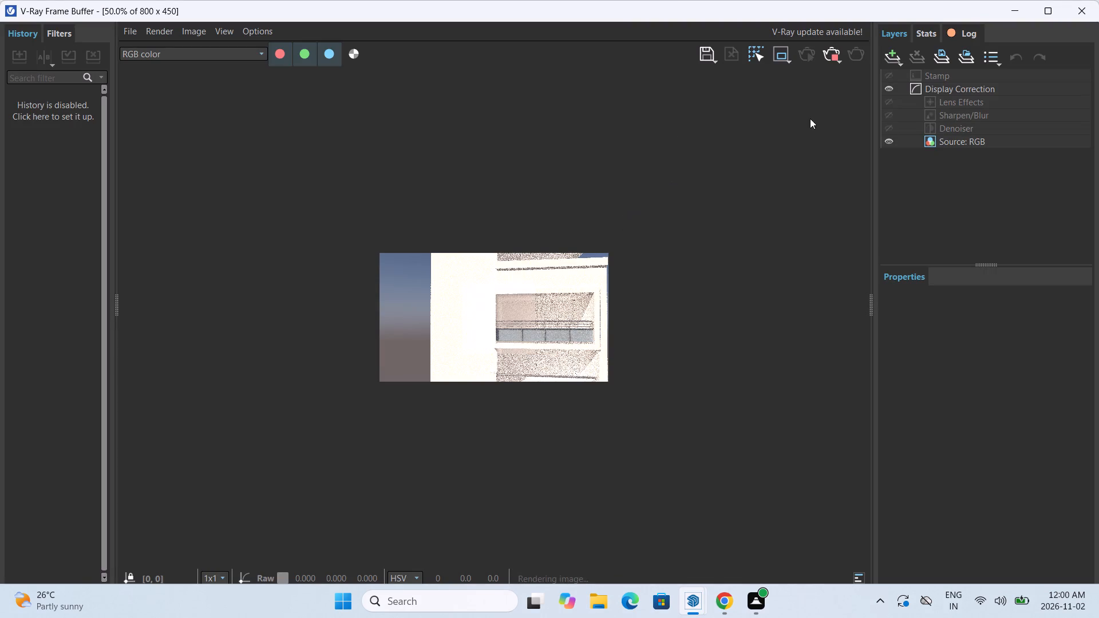
click(1097, 6)
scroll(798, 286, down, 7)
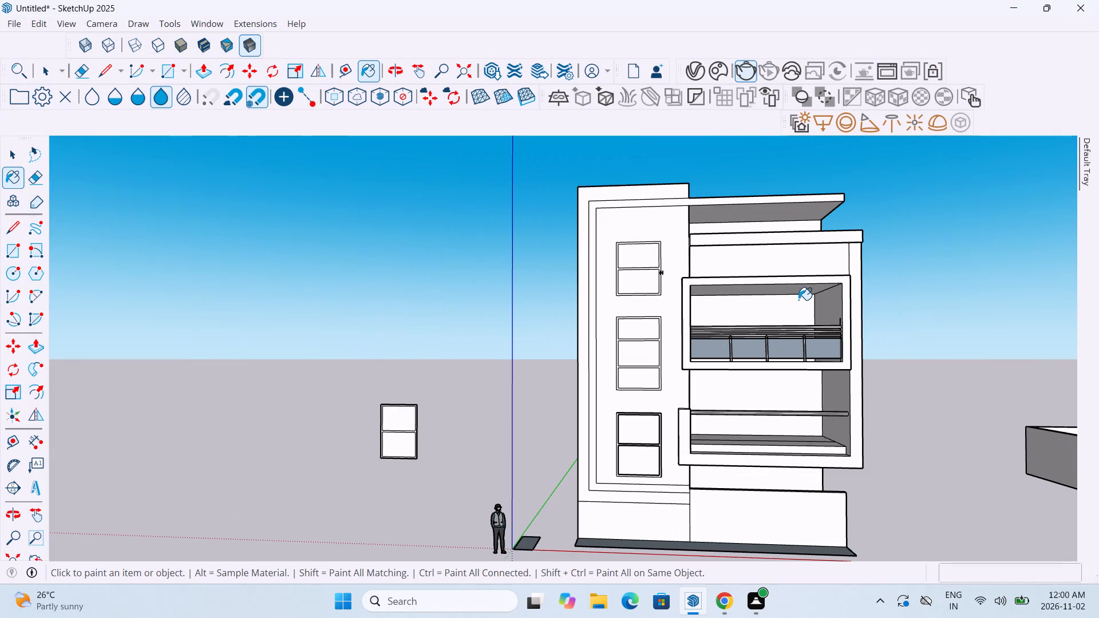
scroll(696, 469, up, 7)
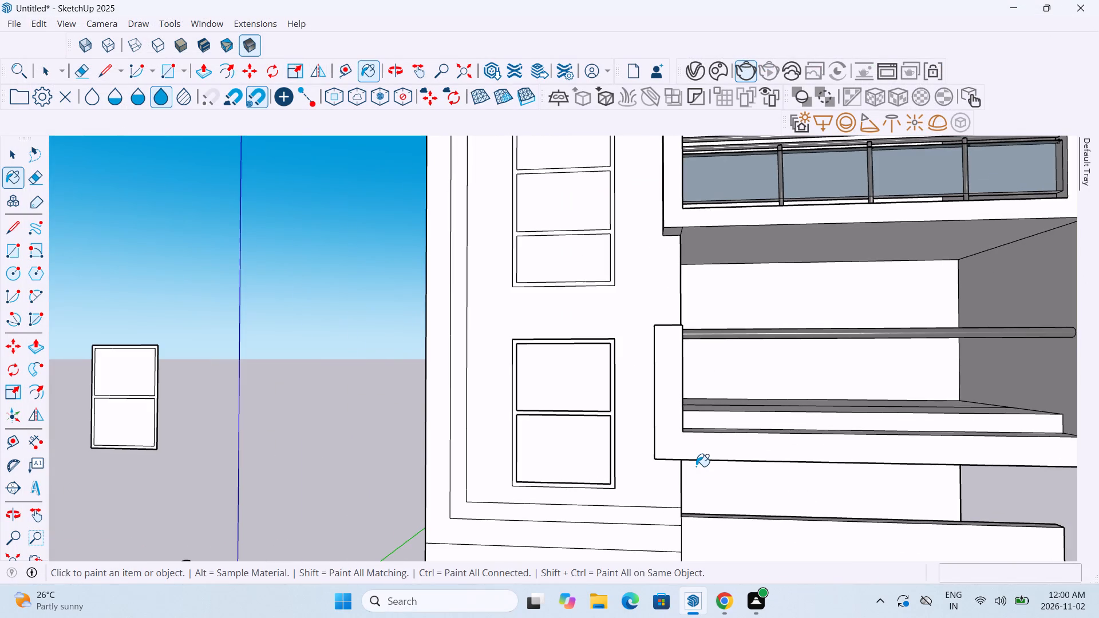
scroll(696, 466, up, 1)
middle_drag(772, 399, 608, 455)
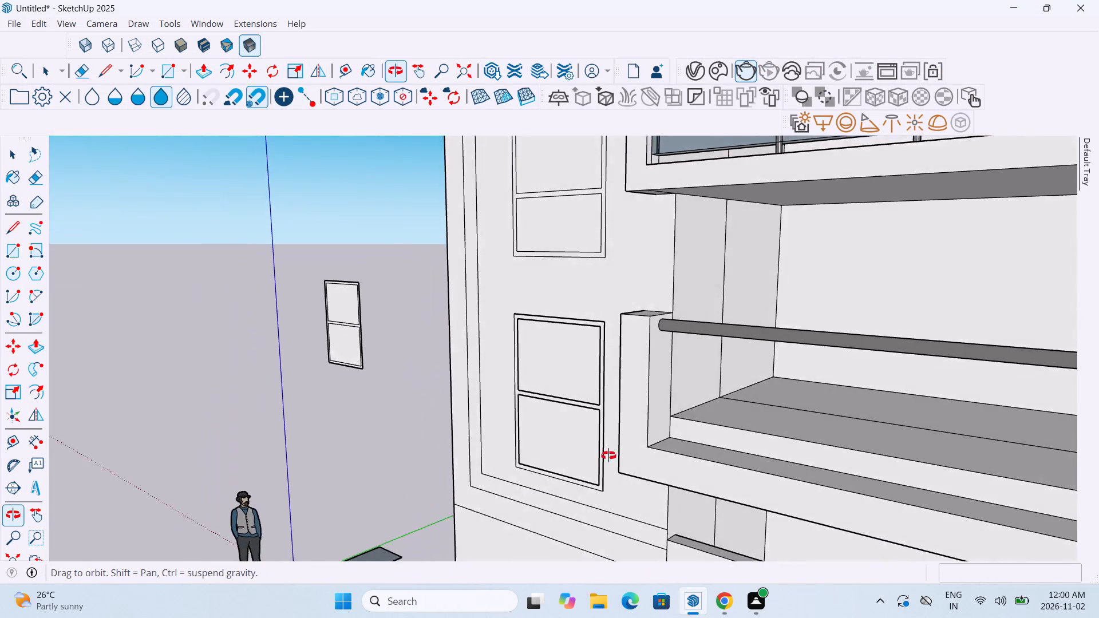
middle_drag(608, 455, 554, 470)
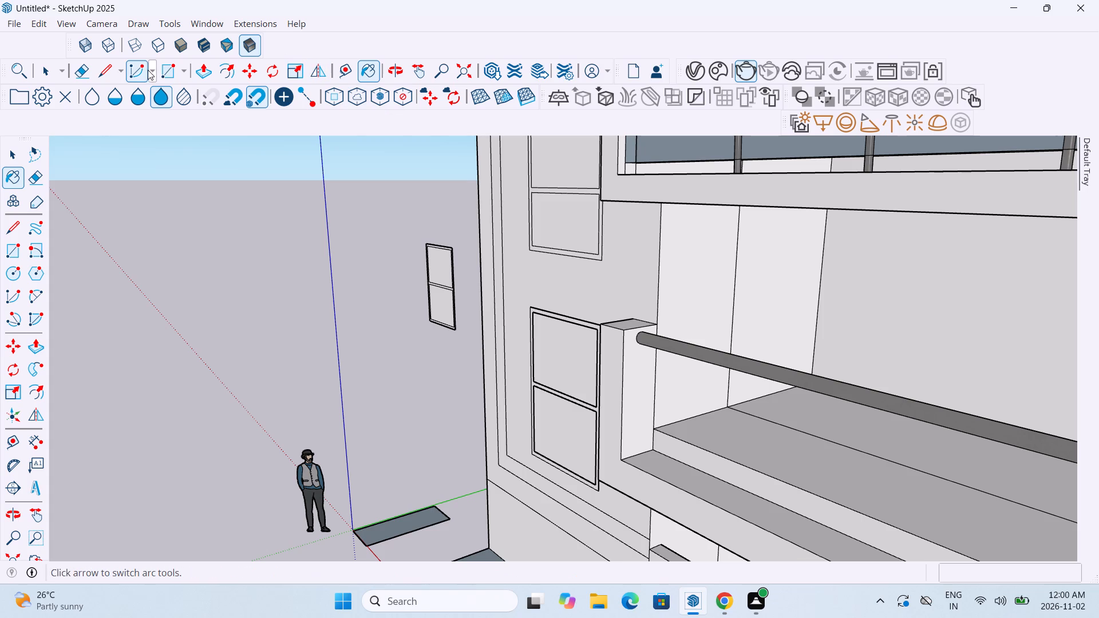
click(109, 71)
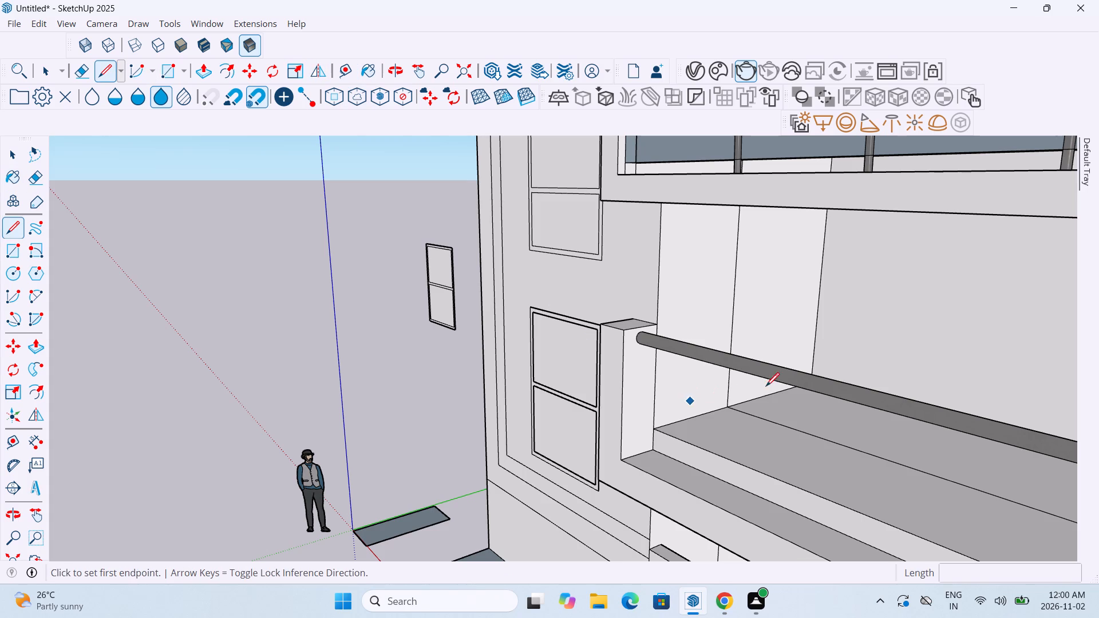
Paint the top face of the upper opening's railing panel with the Glass_Basic_01 material.
middle_drag(853, 316, 860, 352)
scroll(860, 352, down, 4)
middle_drag(885, 326, 850, 357)
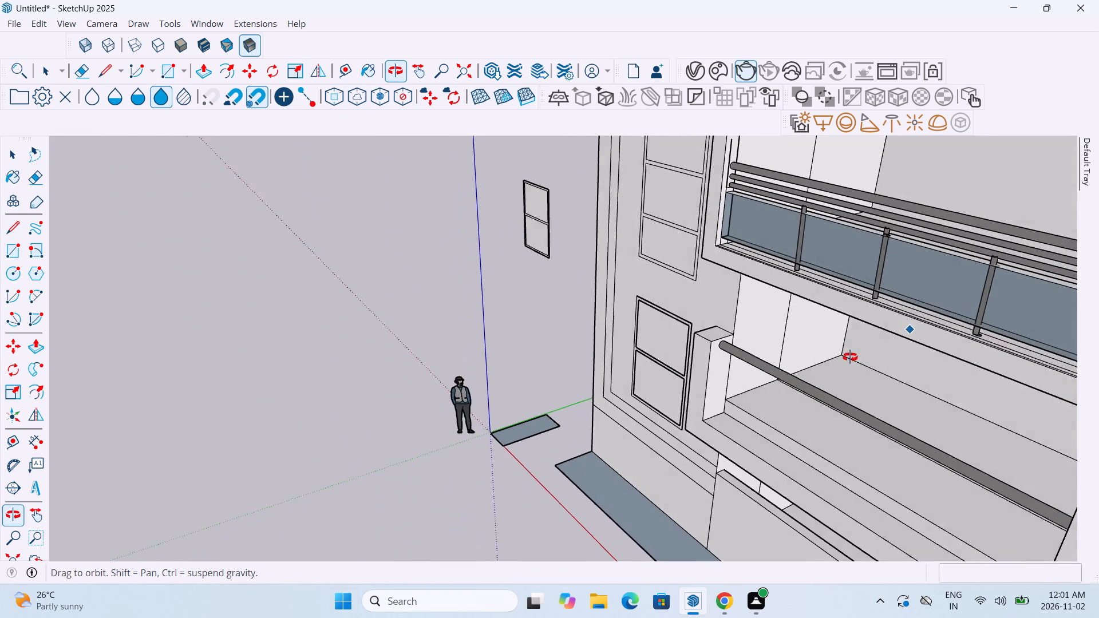
middle_drag(850, 357, 833, 373)
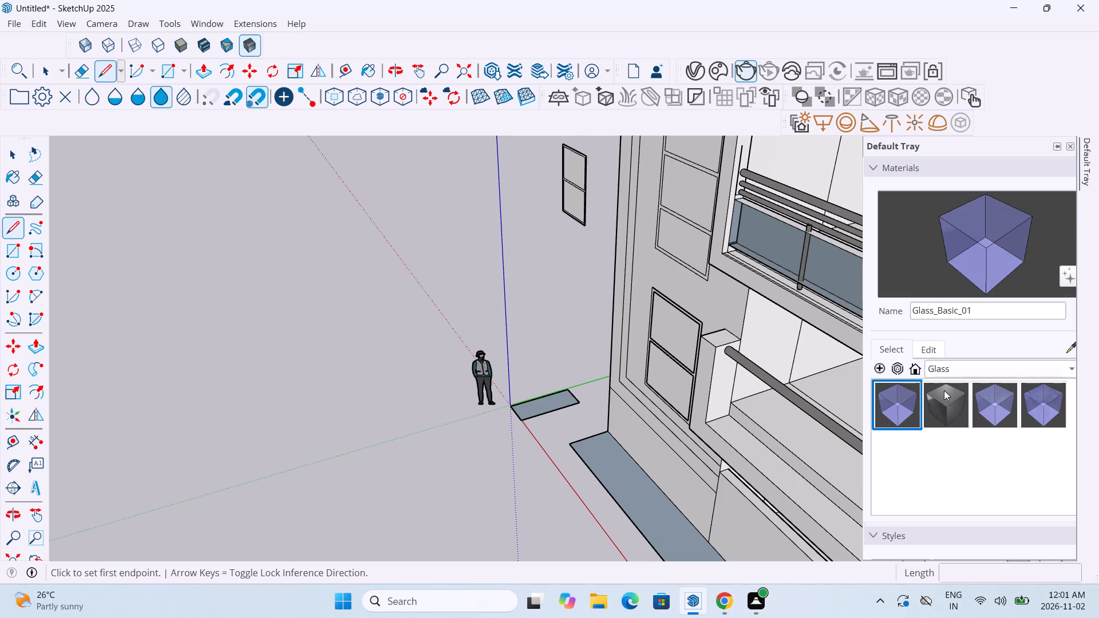
click(907, 406)
scroll(833, 239, up, 8)
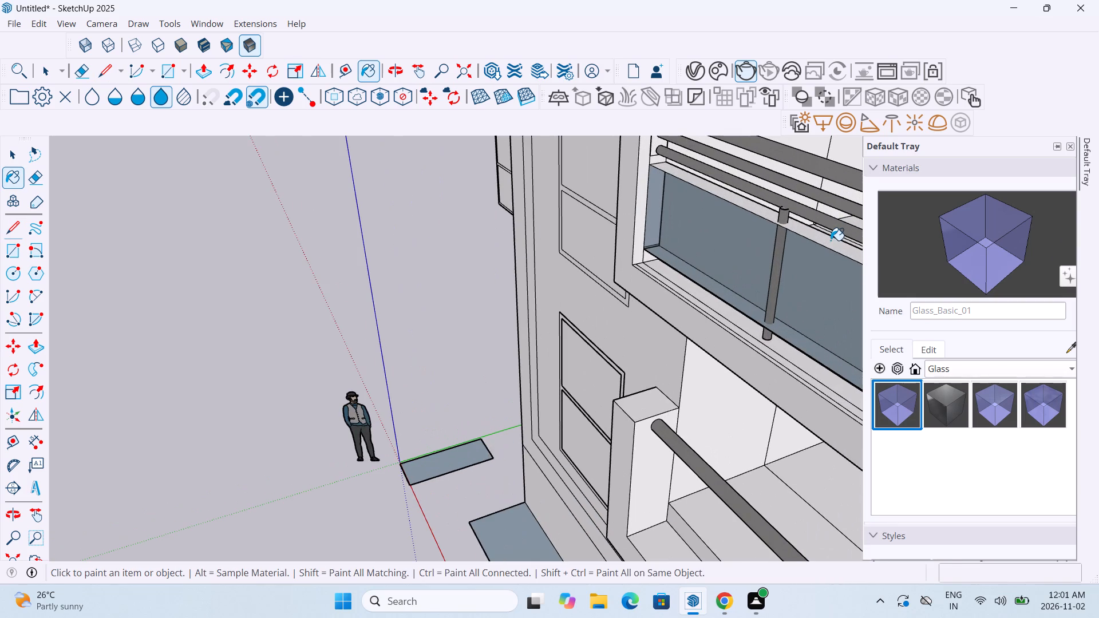
click(831, 240)
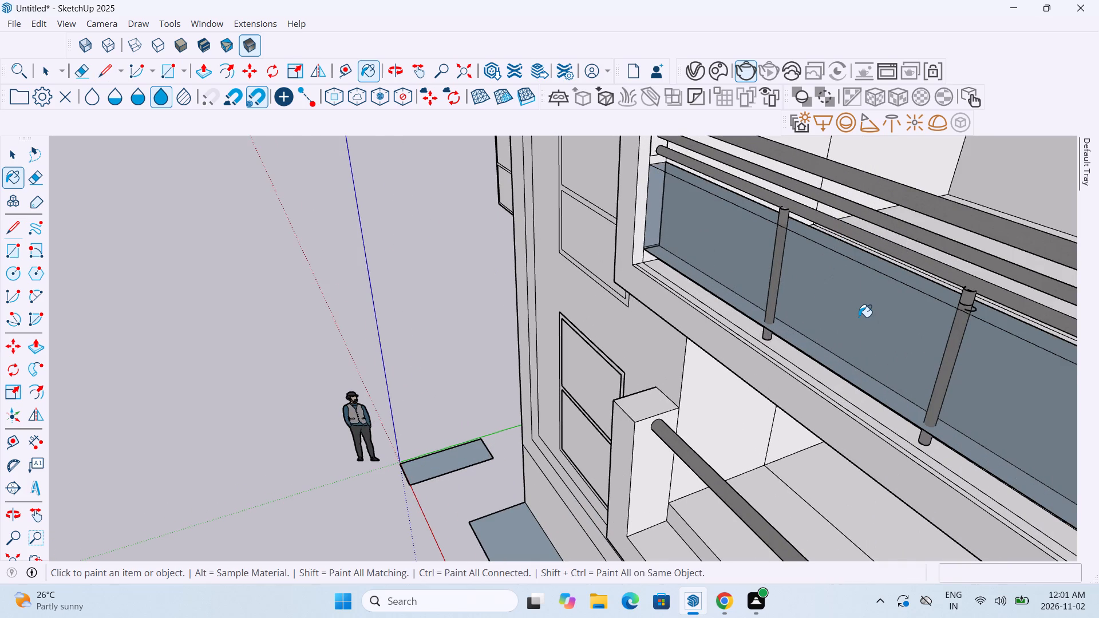
Paint the upper opening's railing panel with Glass_Basic_01 on its inner side, facing the balcony floor.
scroll(859, 317, down, 13)
middle_drag(899, 294, 833, 354)
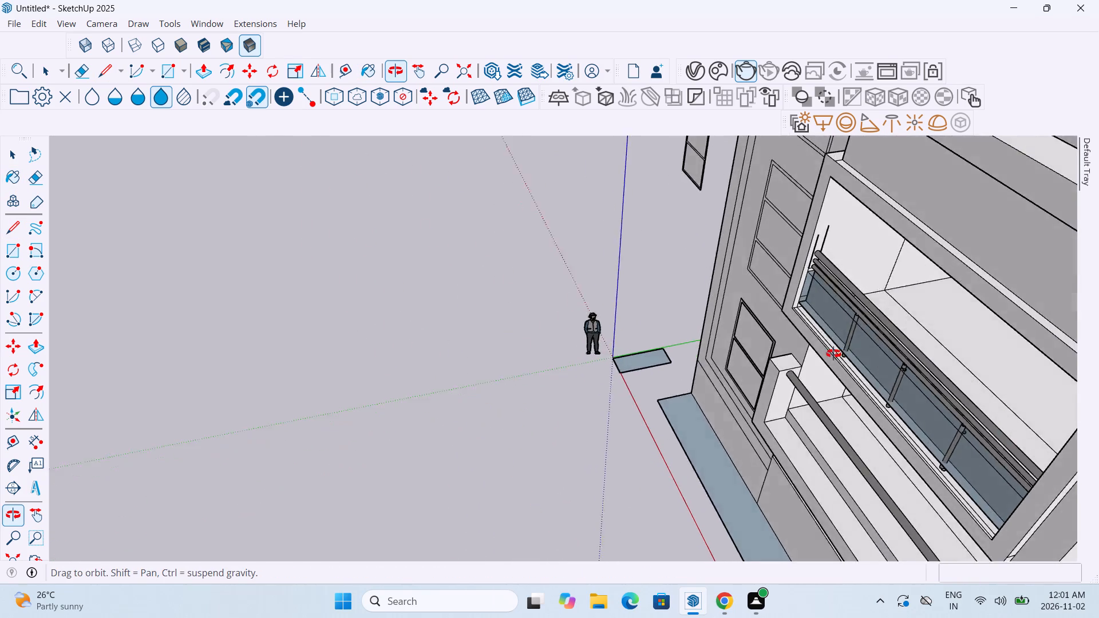
middle_drag(833, 354, 781, 359)
scroll(912, 378, up, 17)
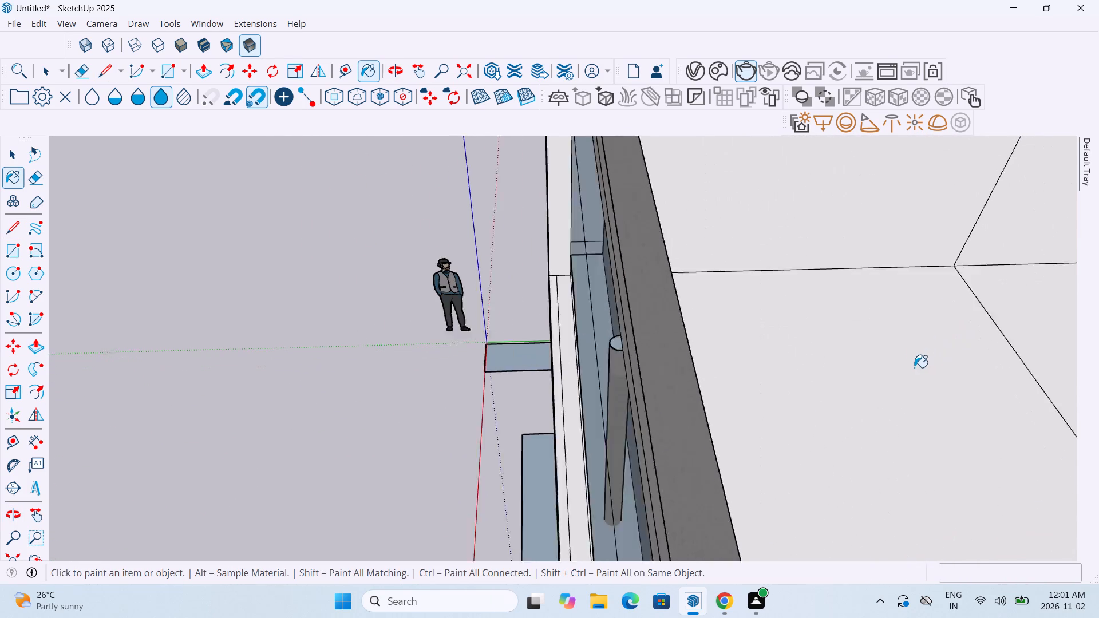
scroll(914, 367, up, 1)
middle_drag(788, 362, 744, 360)
click(515, 296)
scroll(515, 296, down, 6)
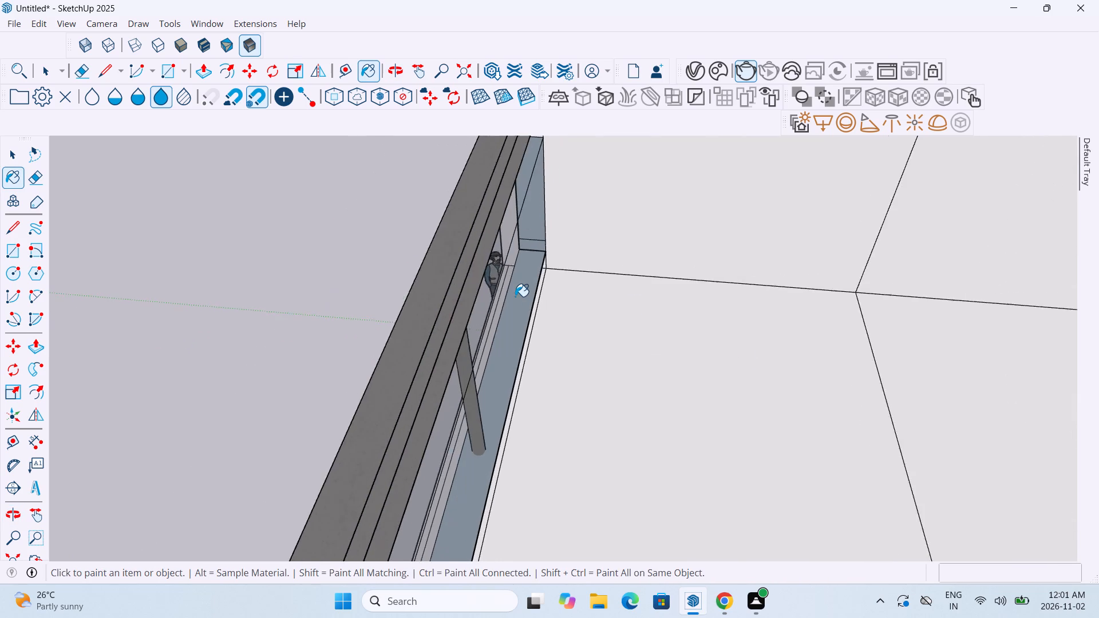
scroll(515, 296, down, 6)
scroll(515, 298, down, 20)
scroll(515, 298, down, 8)
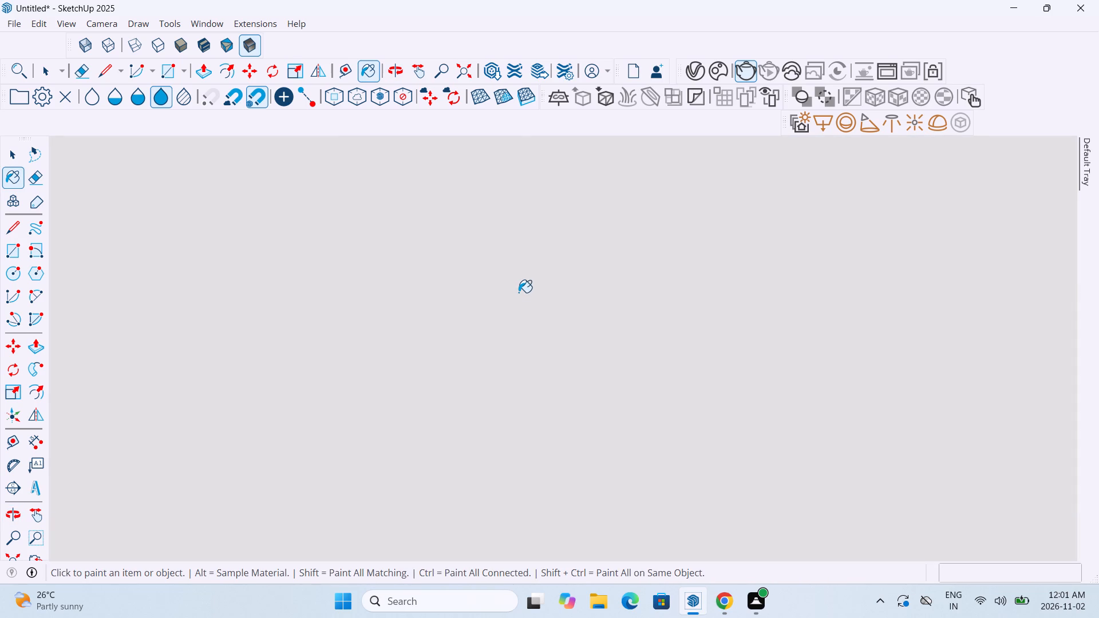
Examine the glass panel of the upper opening's railing from the facade side, including its left end beside the frame.
scroll(519, 292, down, 20)
scroll(519, 292, down, 20)
scroll(519, 292, down, 8)
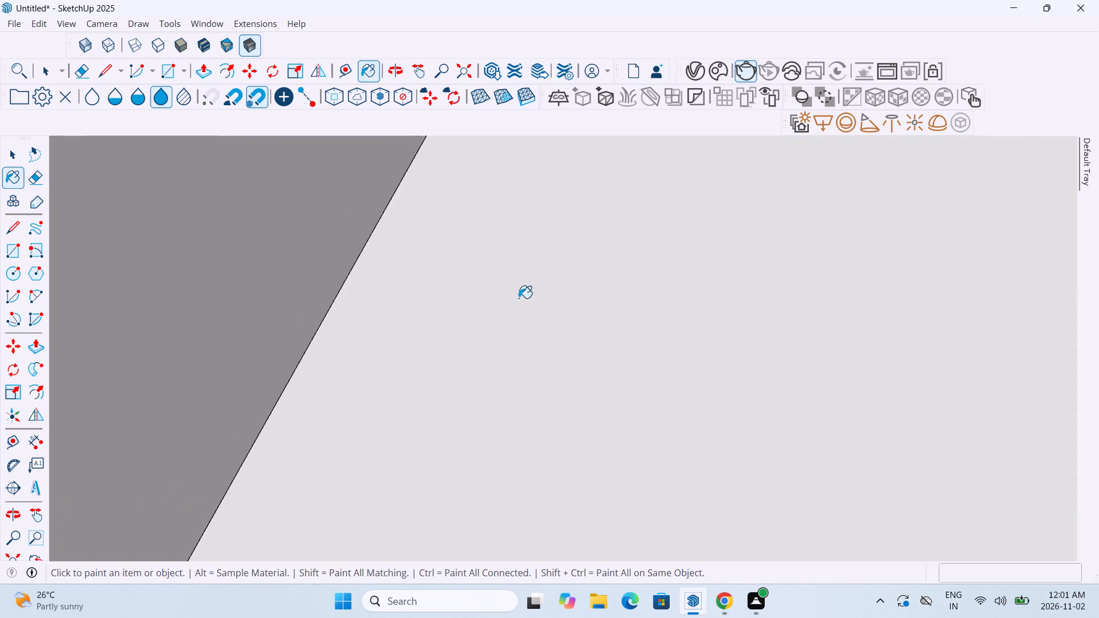
scroll(519, 298, down, 20)
scroll(519, 298, down, 20)
scroll(519, 298, down, 8)
scroll(516, 302, up, 1)
scroll(516, 302, down, 20)
scroll(516, 302, down, 18)
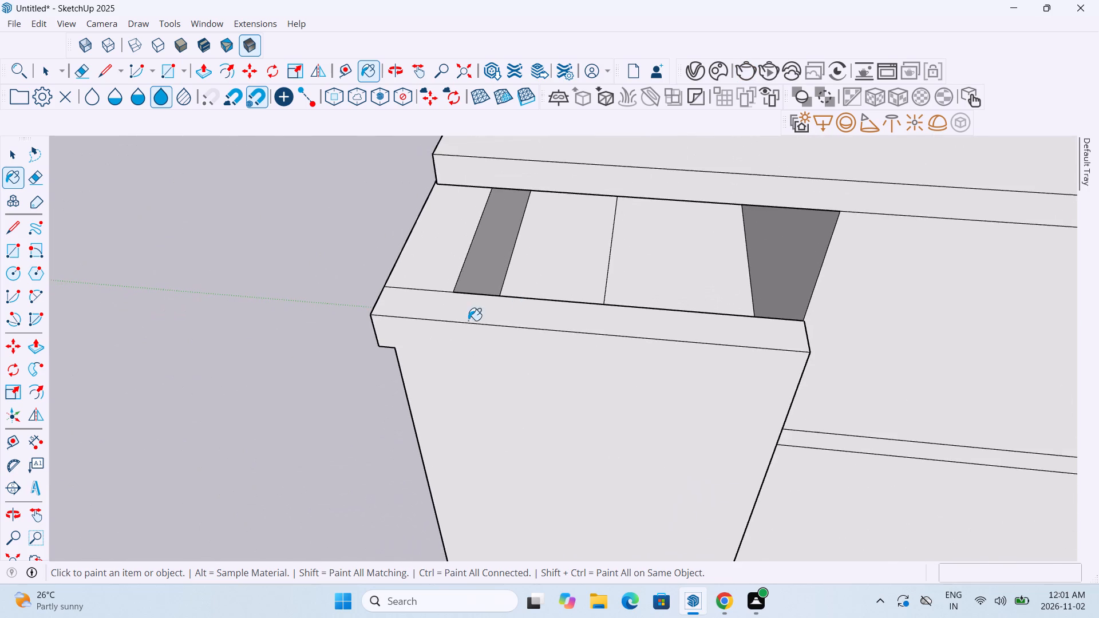
middle_drag(369, 358, 548, 342)
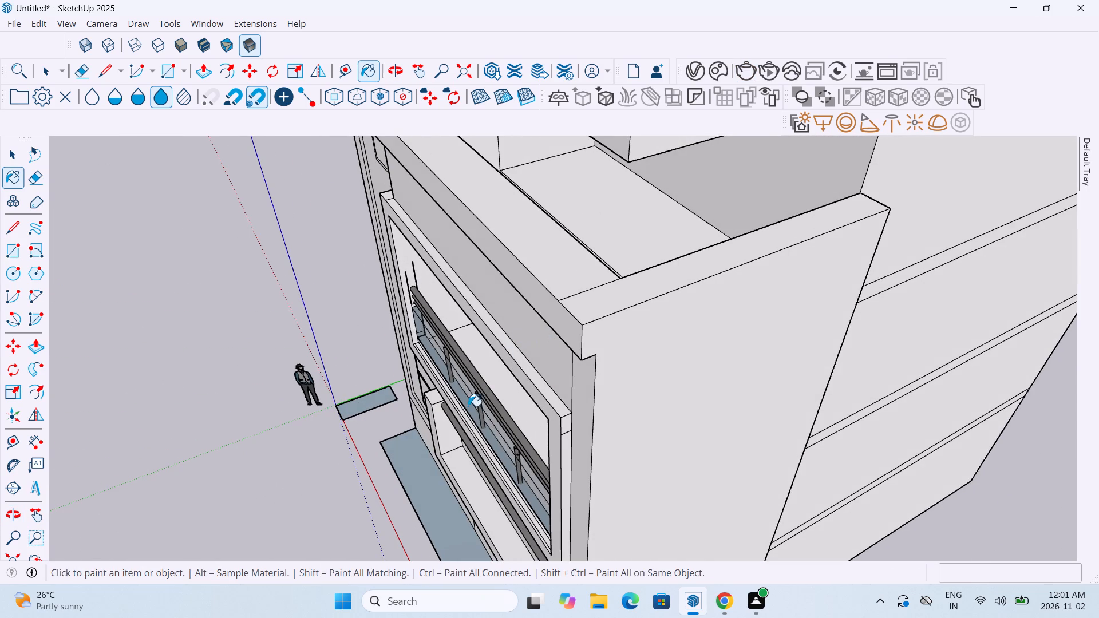
middle_drag(496, 395, 754, 228)
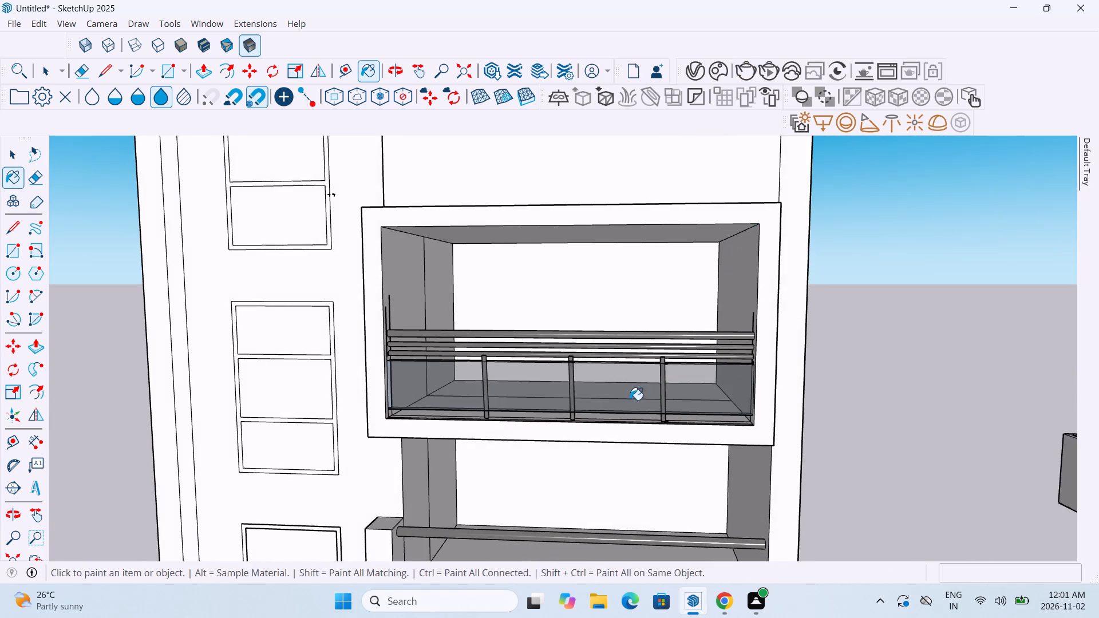
middle_drag(630, 401, 657, 346)
scroll(568, 439, up, 5)
scroll(568, 434, down, 6)
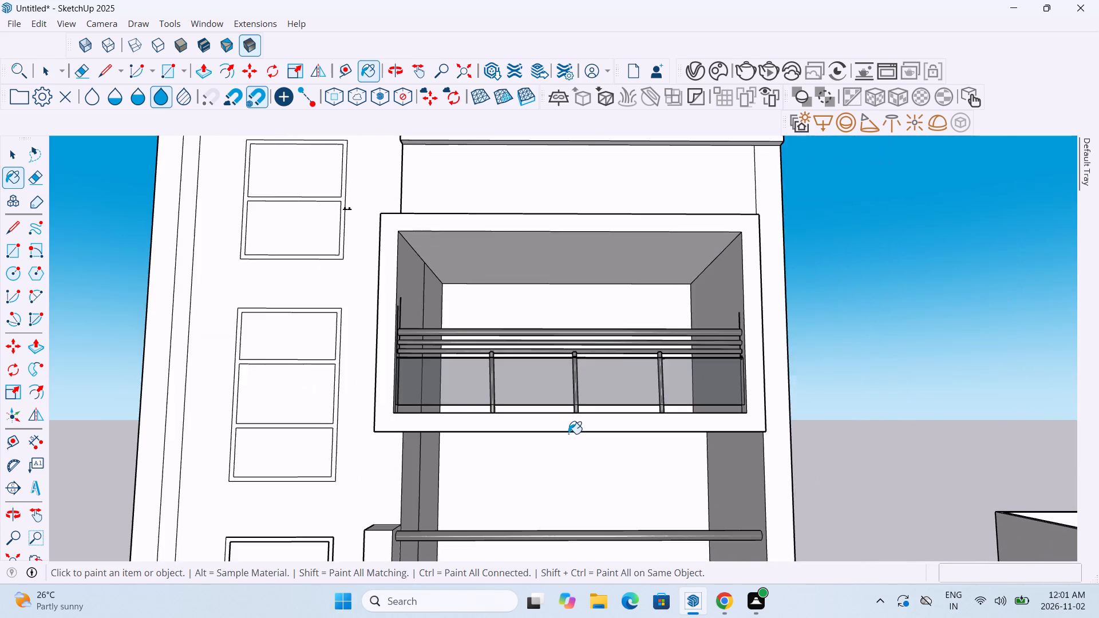
scroll(568, 434, down, 8)
scroll(504, 416, up, 19)
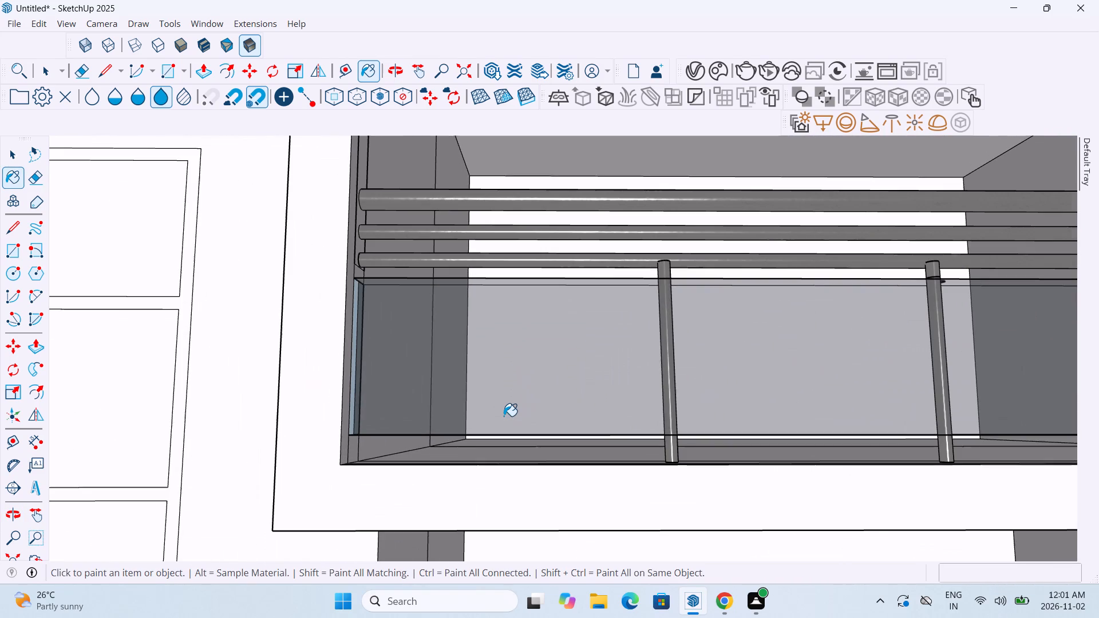
scroll(378, 316, up, 5)
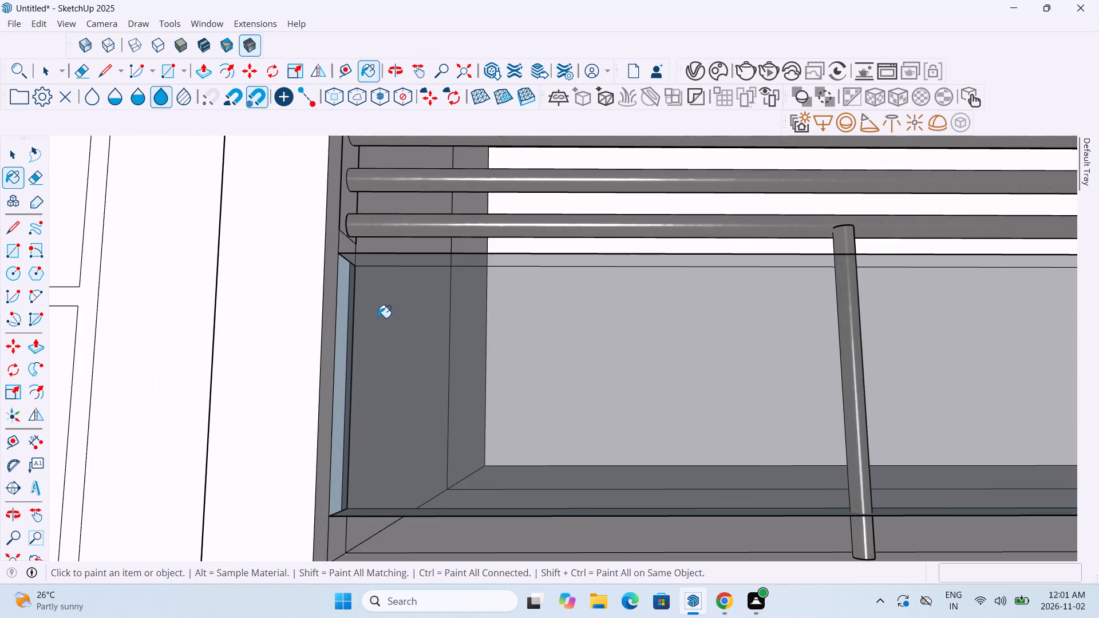
middle_drag(388, 322, 240, 382)
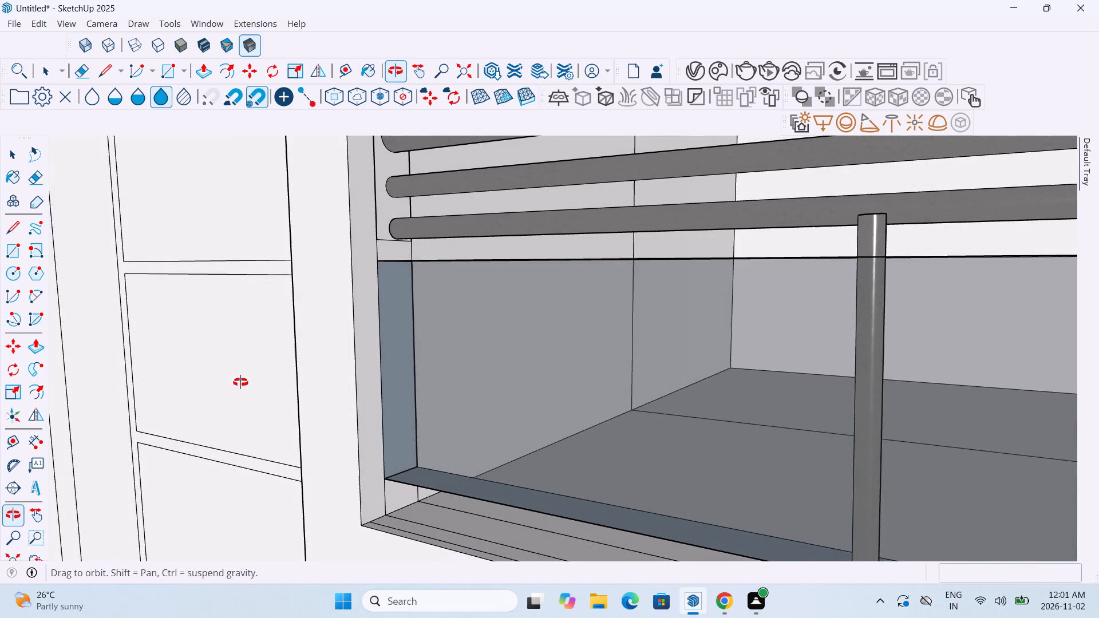
middle_drag(240, 382, 239, 385)
middle_drag(414, 287, 416, 323)
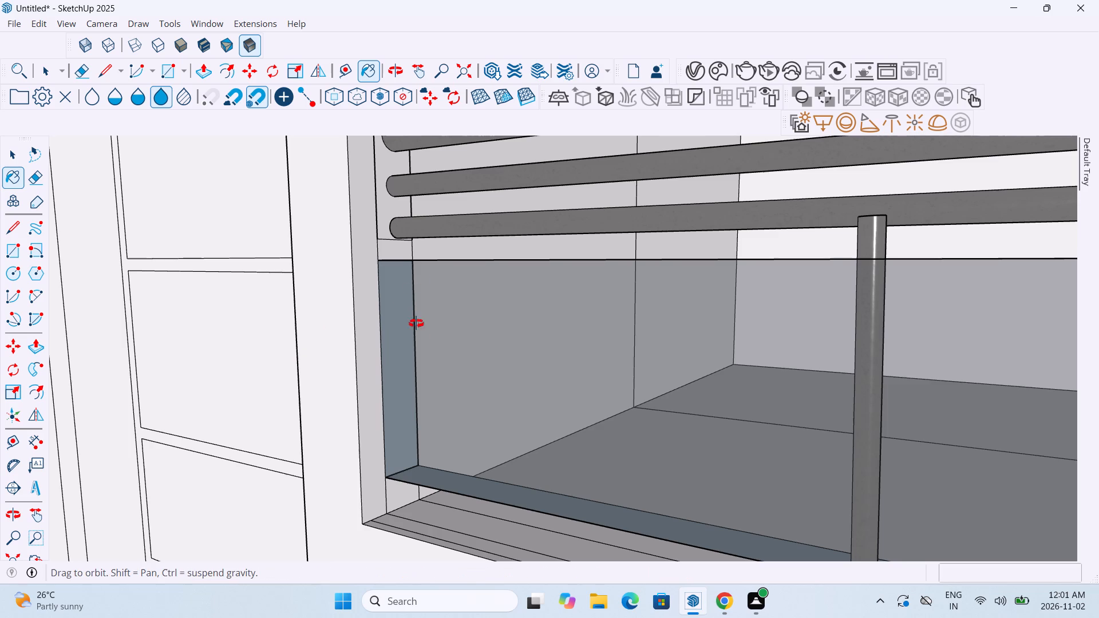
middle_drag(416, 323, 409, 363)
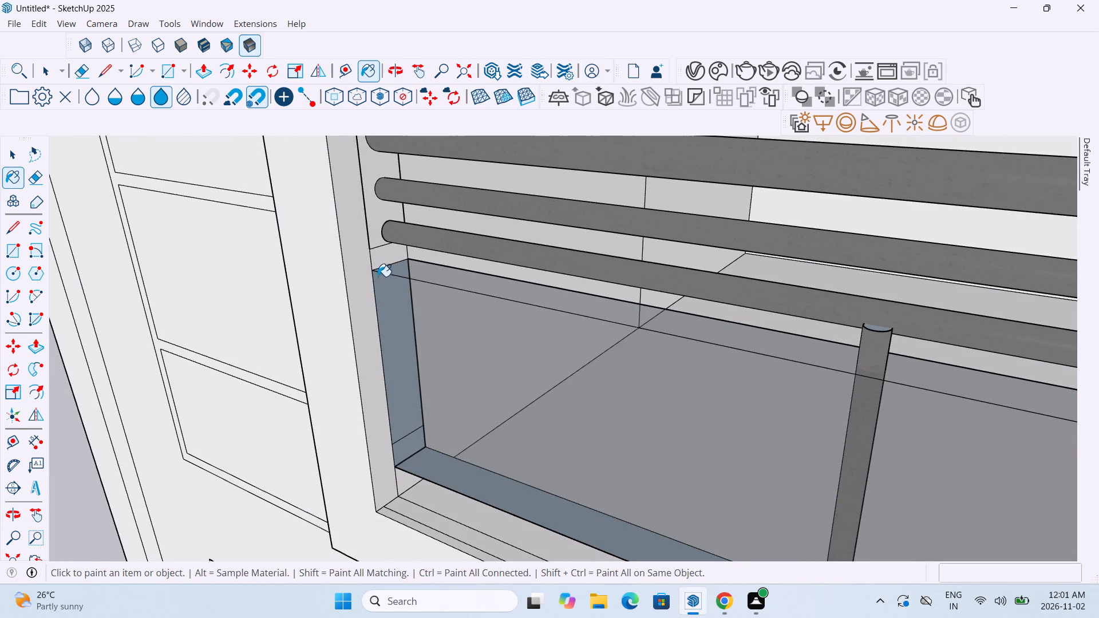
Undo the three glass paint operations on the upper opening's railing panel: inner side, top face and front face.
key(ctrl+z)
key(ctrl+z)
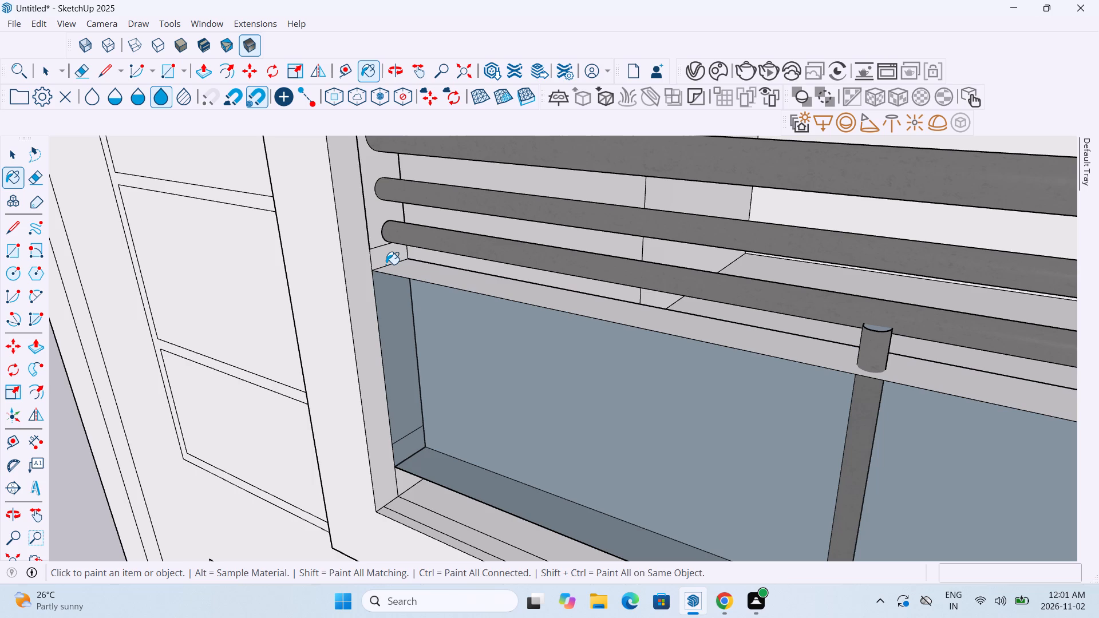
key(ctrl+z)
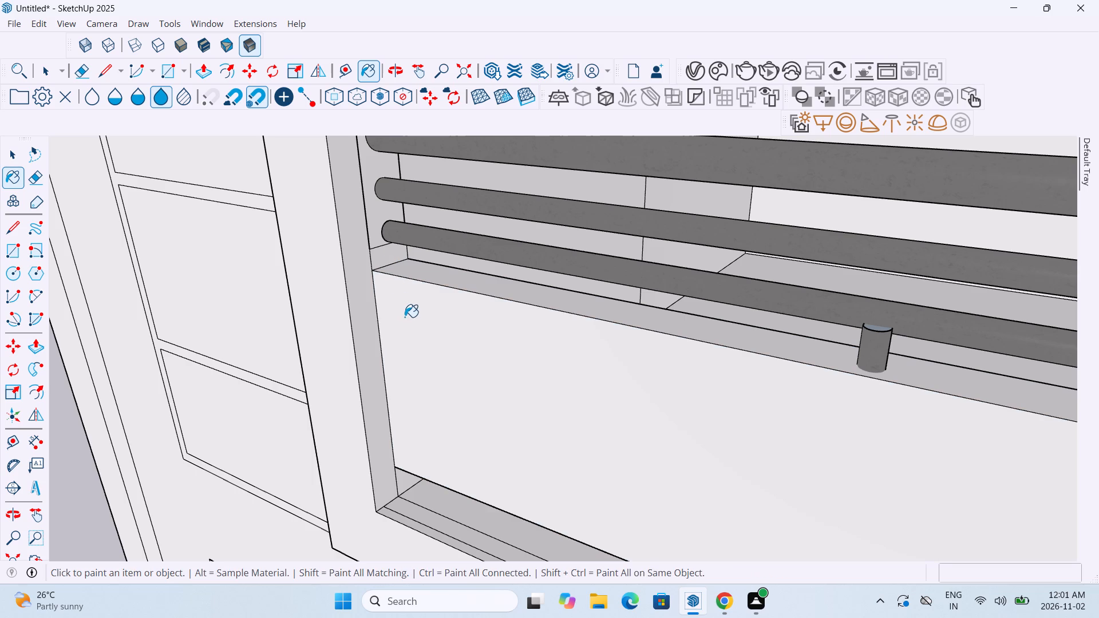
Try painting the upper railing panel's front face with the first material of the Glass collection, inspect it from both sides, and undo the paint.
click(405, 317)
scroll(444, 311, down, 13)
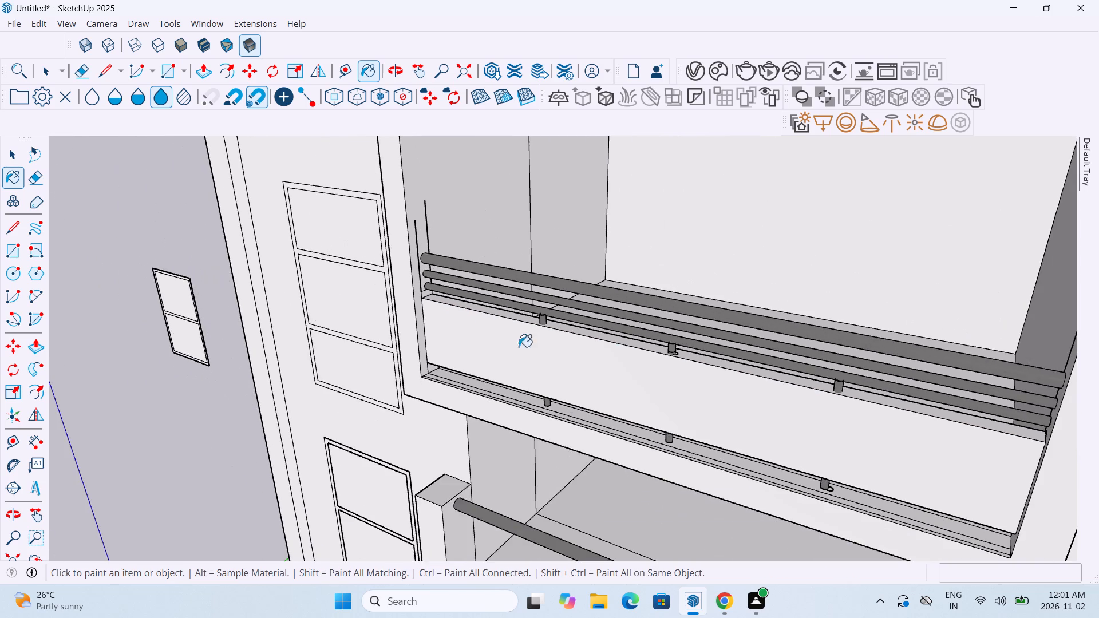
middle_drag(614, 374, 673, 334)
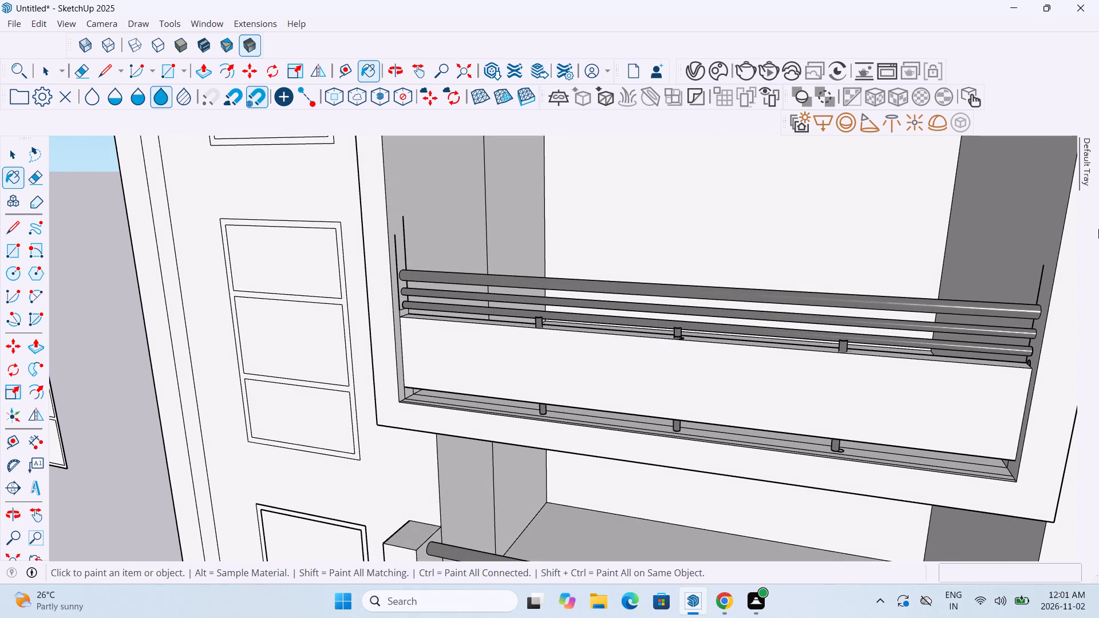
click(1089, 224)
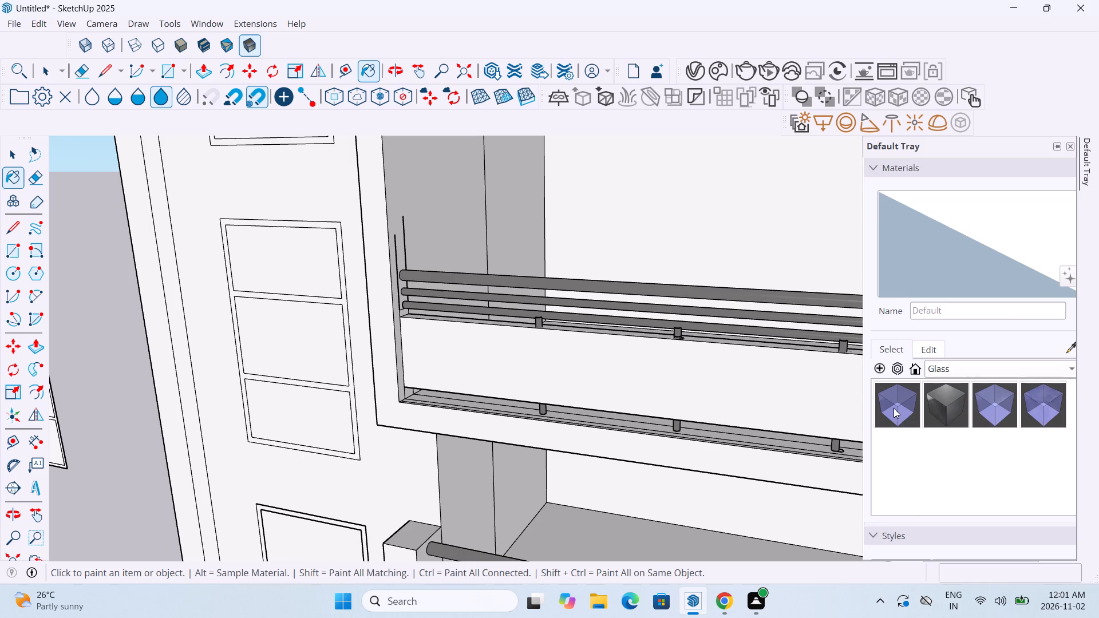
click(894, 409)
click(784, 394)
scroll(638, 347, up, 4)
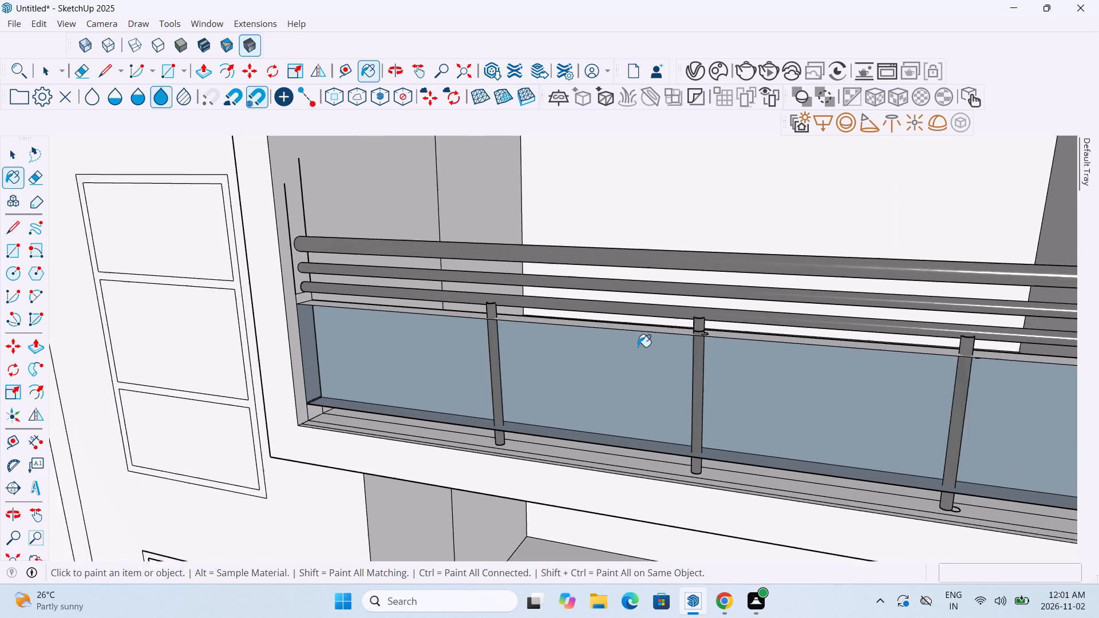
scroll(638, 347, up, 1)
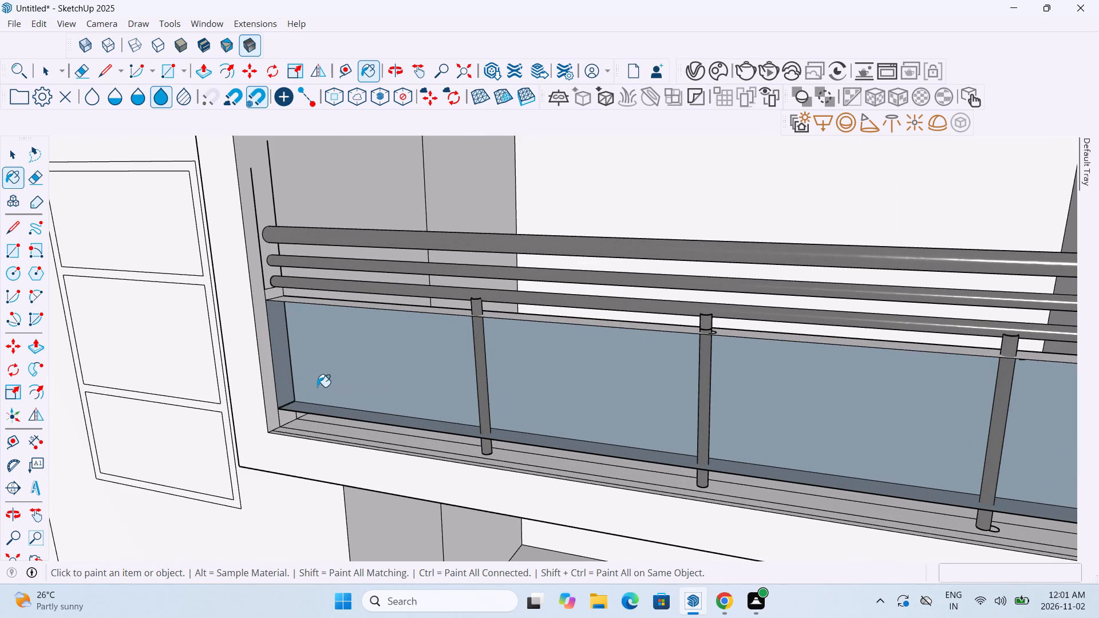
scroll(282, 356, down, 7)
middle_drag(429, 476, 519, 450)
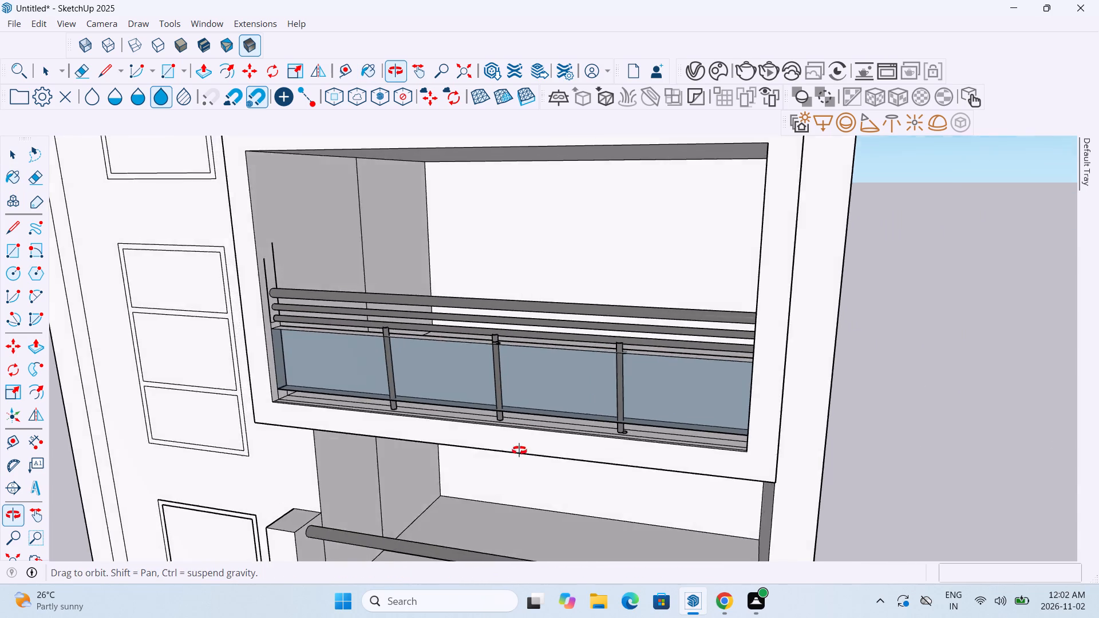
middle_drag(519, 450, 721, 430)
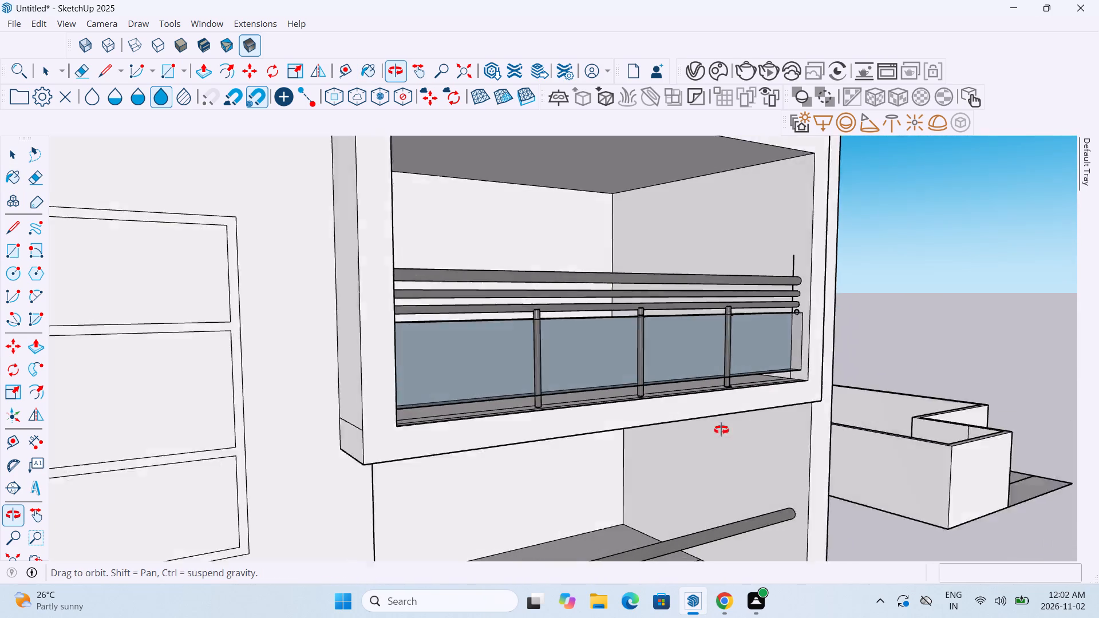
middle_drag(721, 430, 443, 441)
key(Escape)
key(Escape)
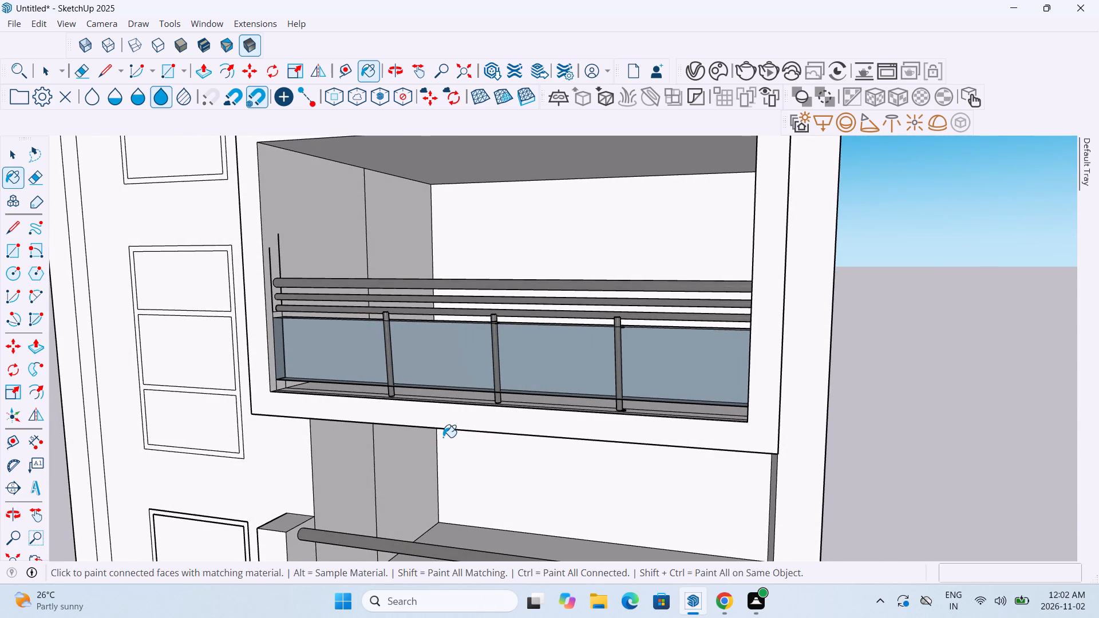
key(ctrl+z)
Paint the front face of the upper opening's railing panel with the first material of the Glass collection.
click(611, 367)
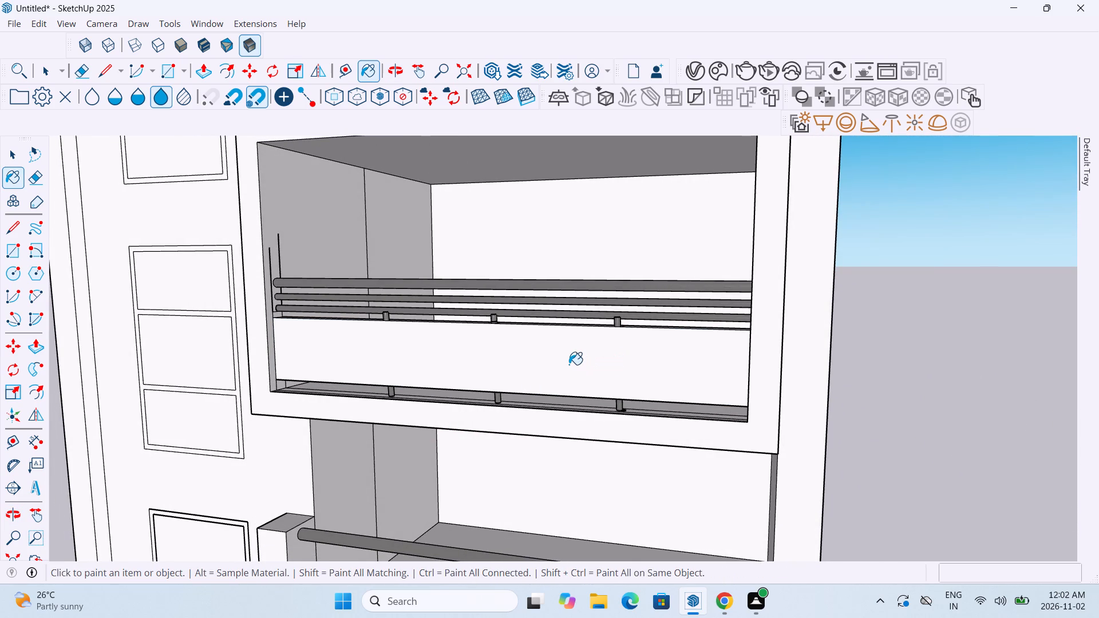
click(569, 365)
scroll(566, 365, up, 4)
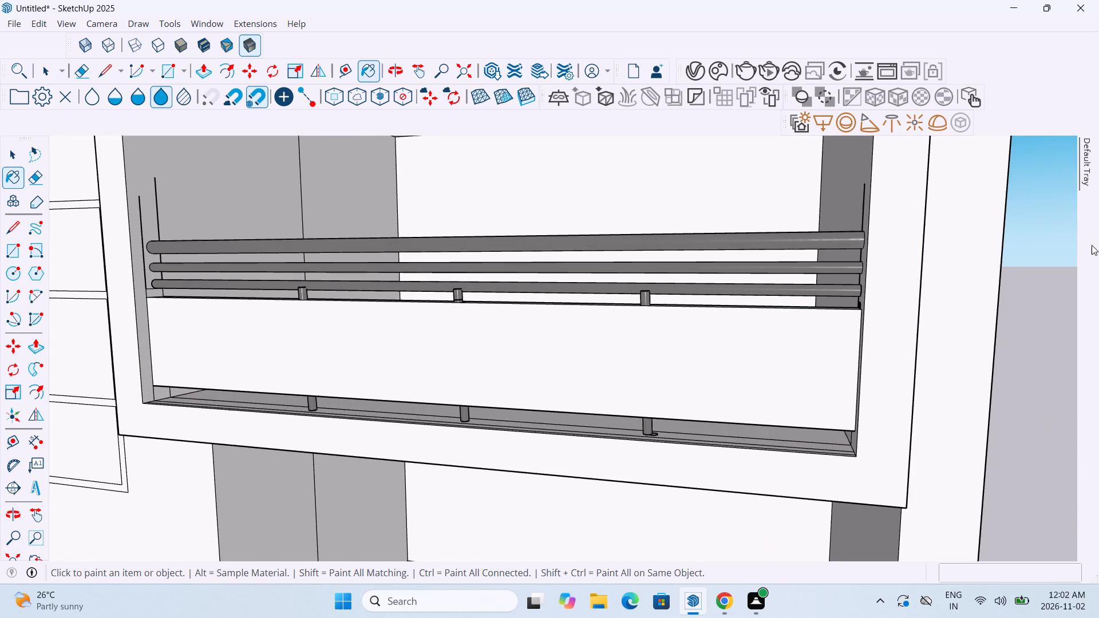
click(1092, 245)
click(1088, 180)
drag(1084, 185, 1090, 179)
click(908, 410)
click(718, 360)
scroll(718, 360, down, 5)
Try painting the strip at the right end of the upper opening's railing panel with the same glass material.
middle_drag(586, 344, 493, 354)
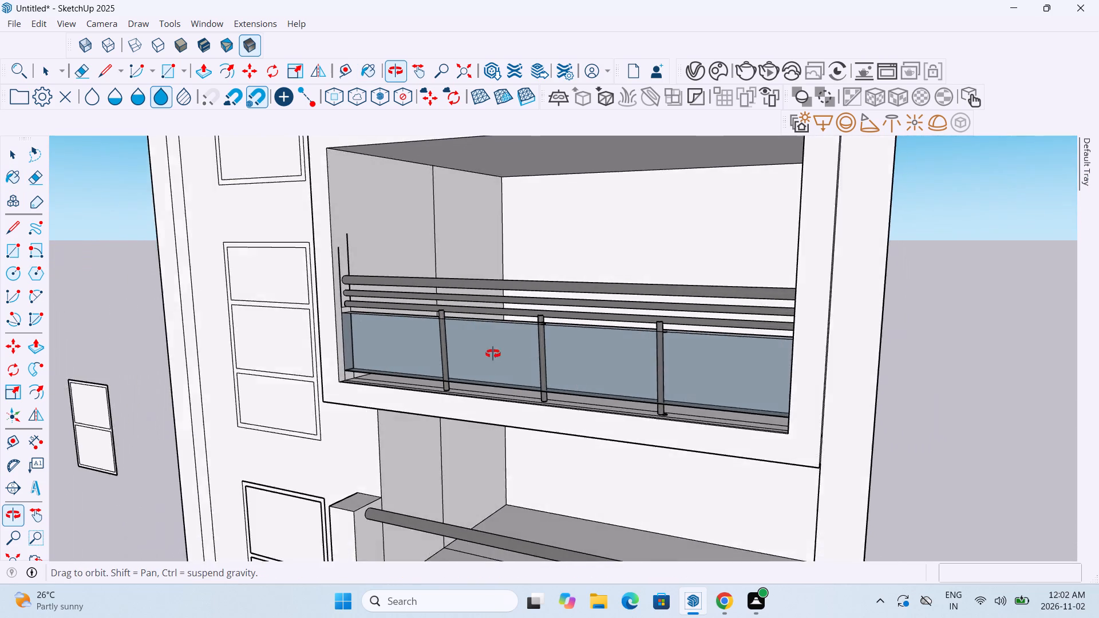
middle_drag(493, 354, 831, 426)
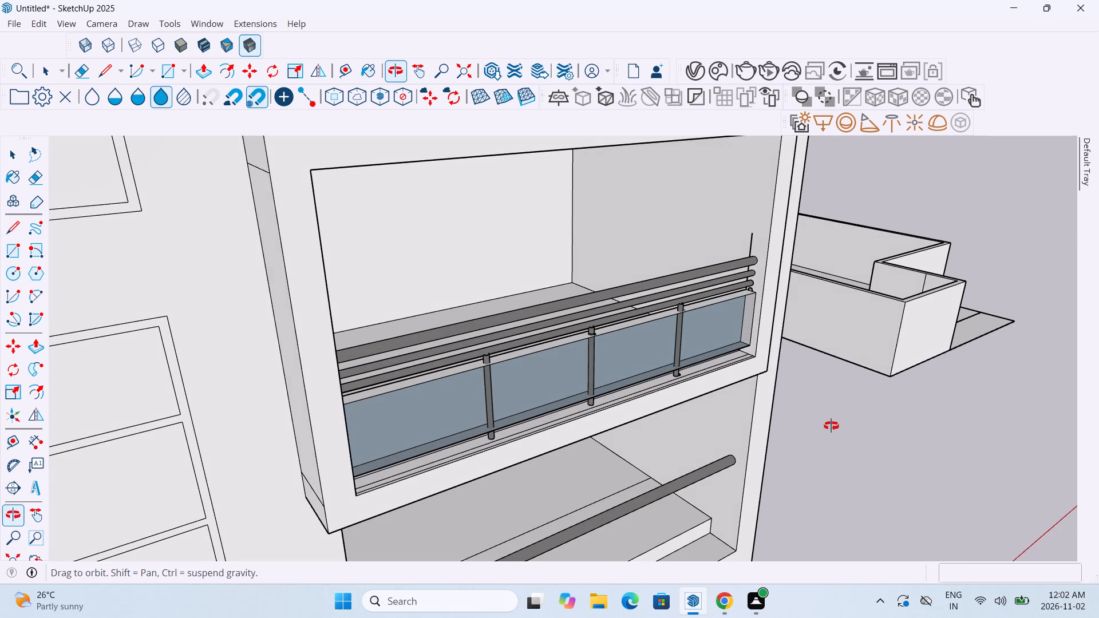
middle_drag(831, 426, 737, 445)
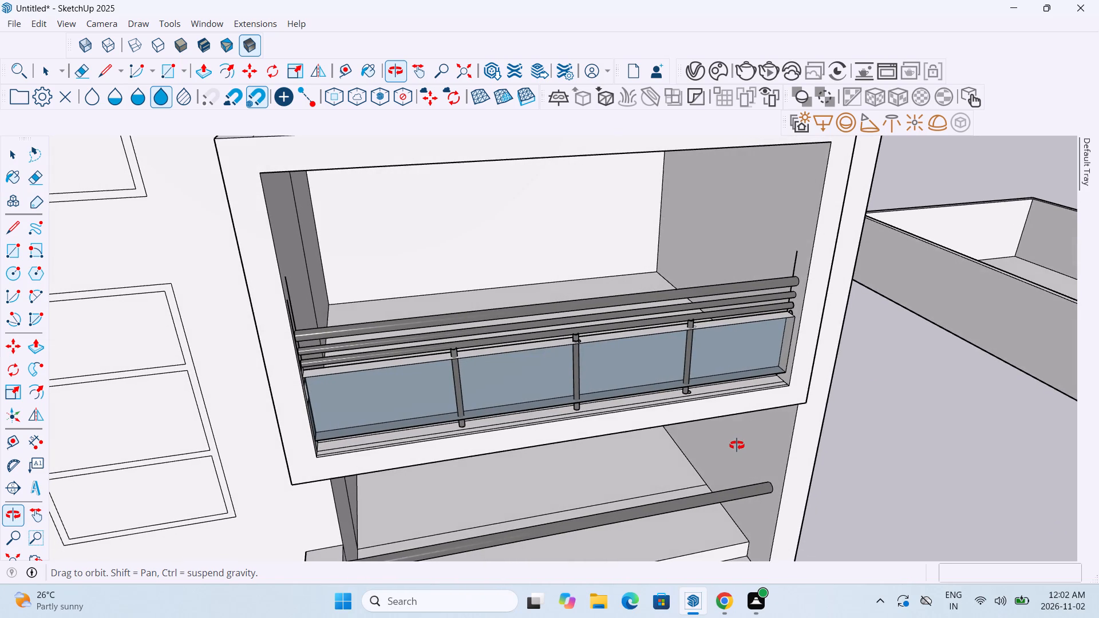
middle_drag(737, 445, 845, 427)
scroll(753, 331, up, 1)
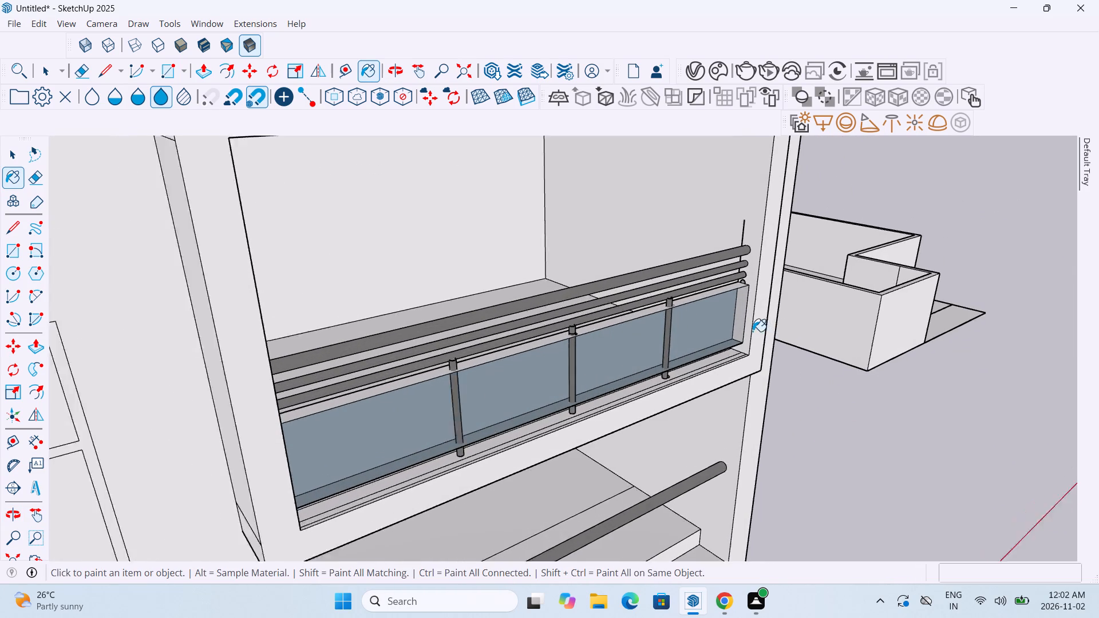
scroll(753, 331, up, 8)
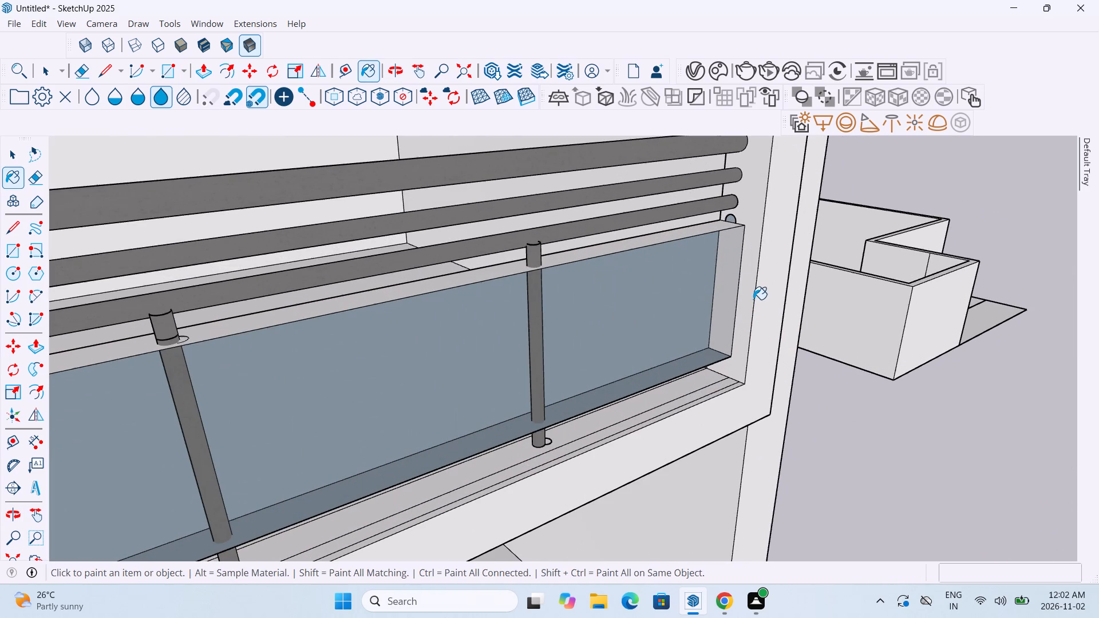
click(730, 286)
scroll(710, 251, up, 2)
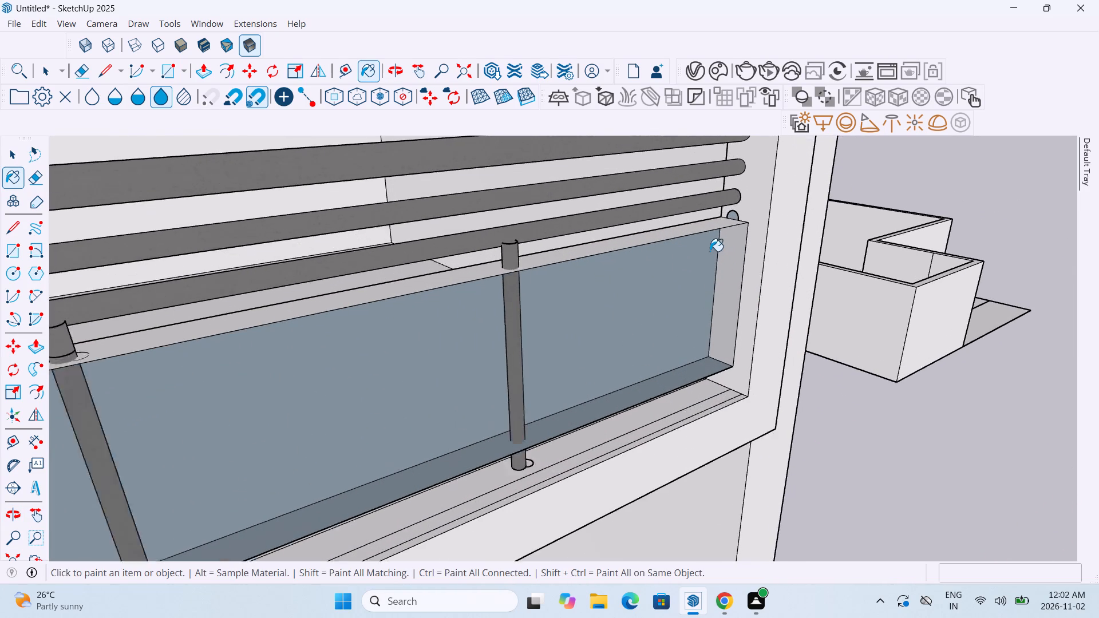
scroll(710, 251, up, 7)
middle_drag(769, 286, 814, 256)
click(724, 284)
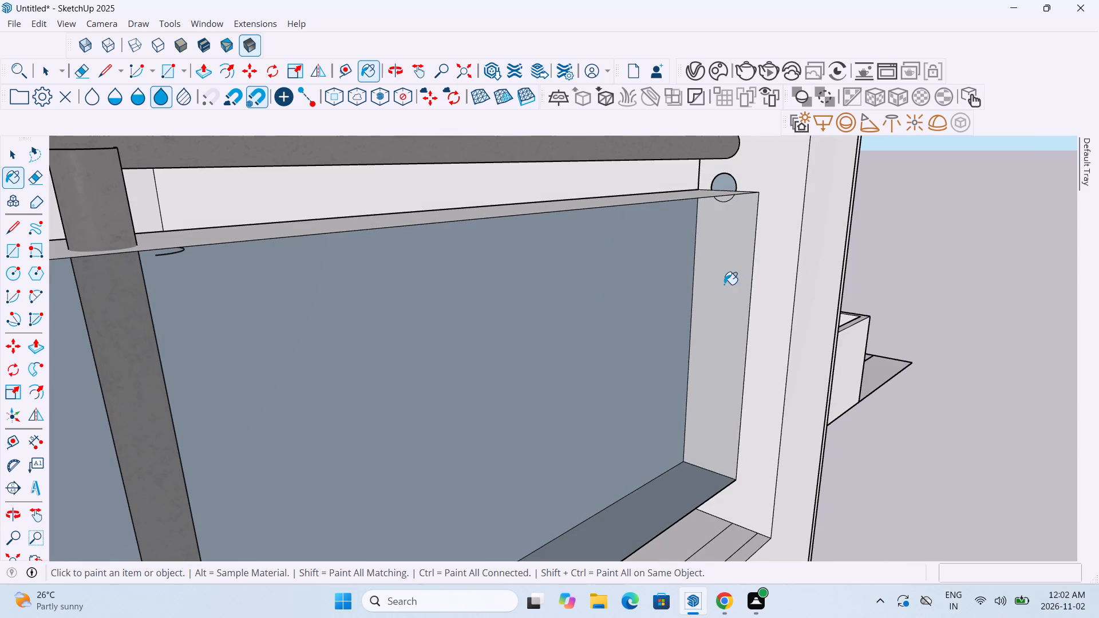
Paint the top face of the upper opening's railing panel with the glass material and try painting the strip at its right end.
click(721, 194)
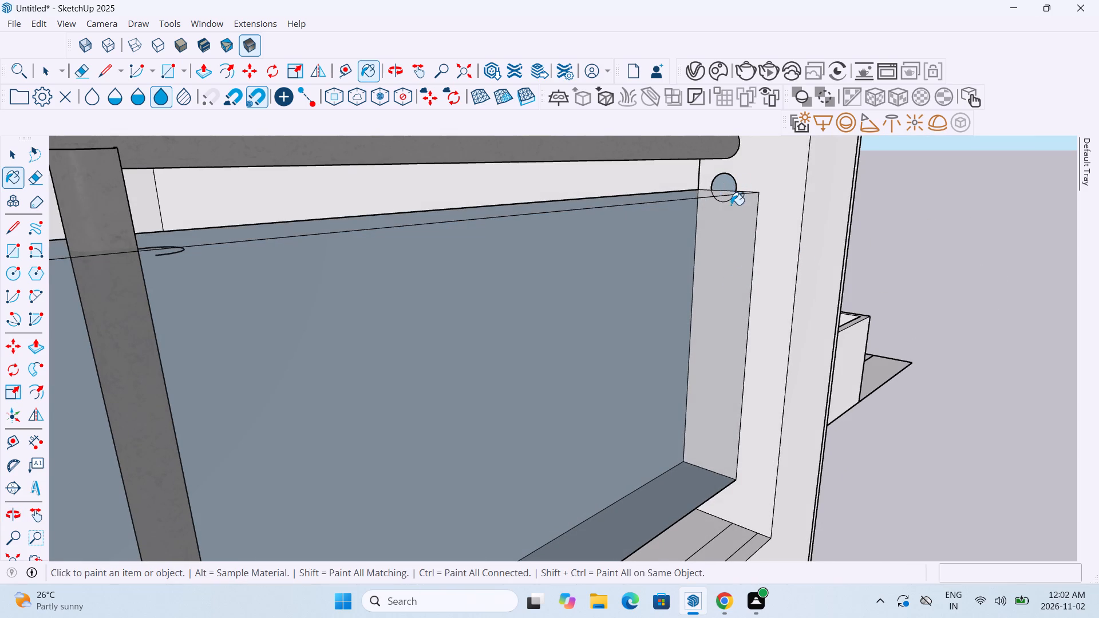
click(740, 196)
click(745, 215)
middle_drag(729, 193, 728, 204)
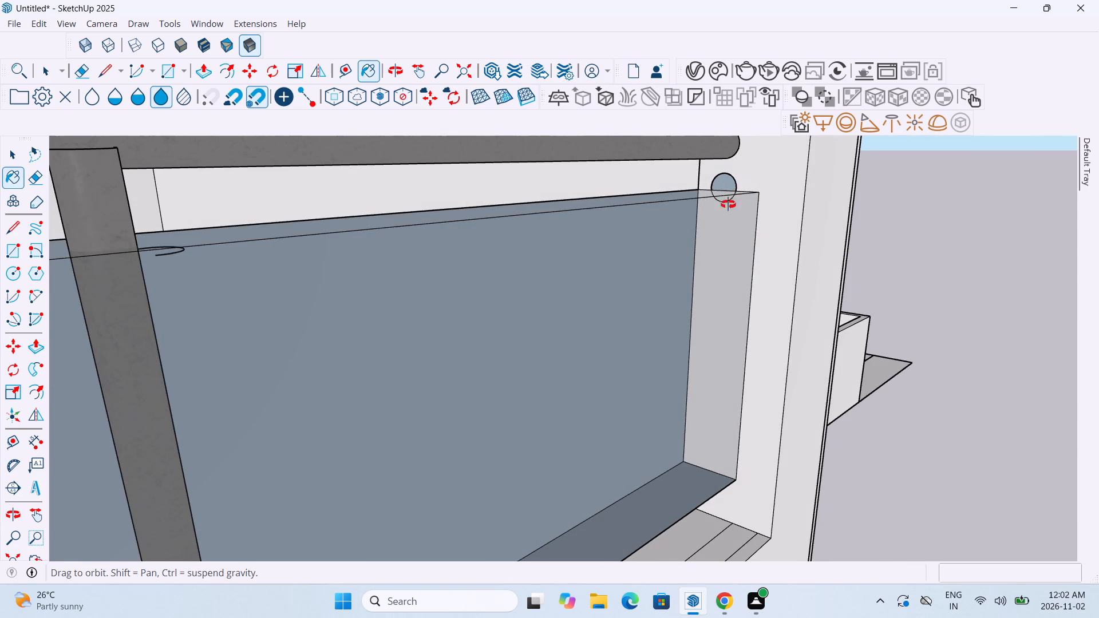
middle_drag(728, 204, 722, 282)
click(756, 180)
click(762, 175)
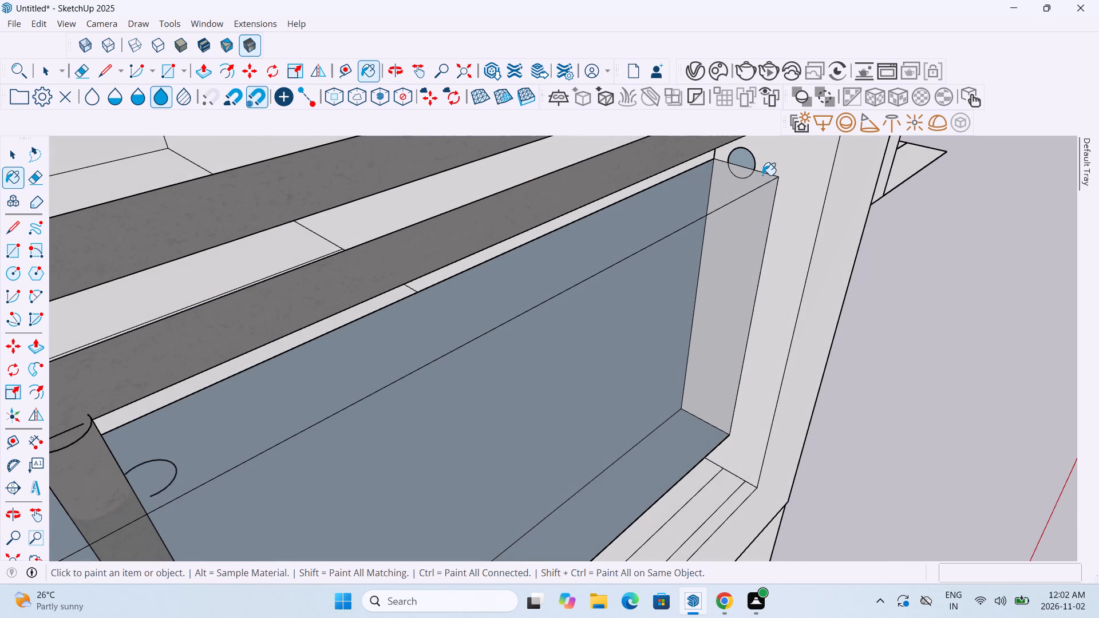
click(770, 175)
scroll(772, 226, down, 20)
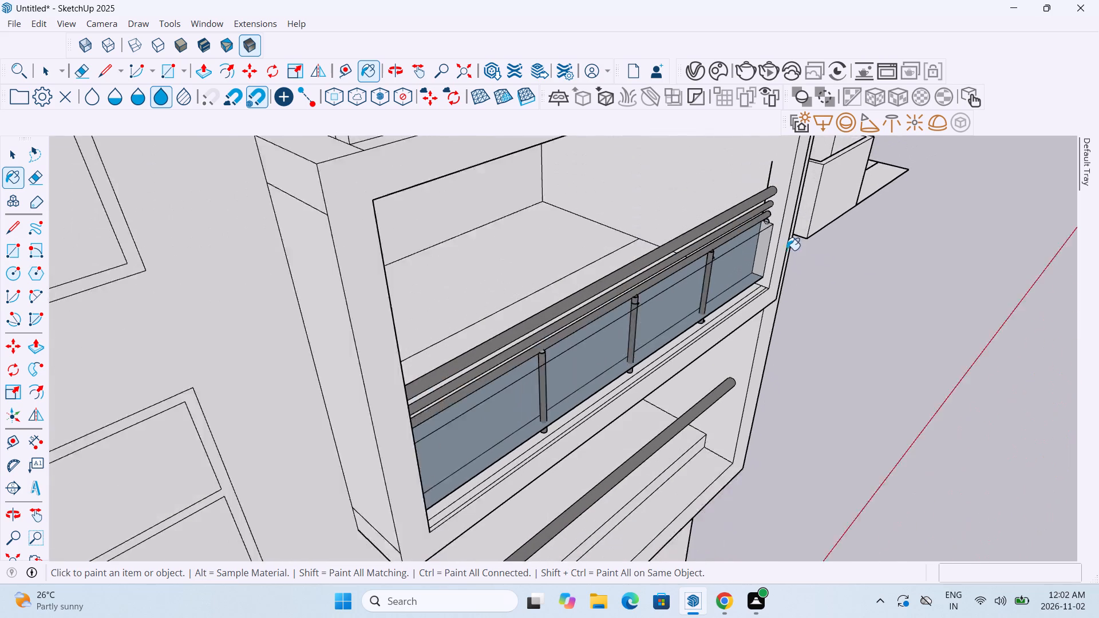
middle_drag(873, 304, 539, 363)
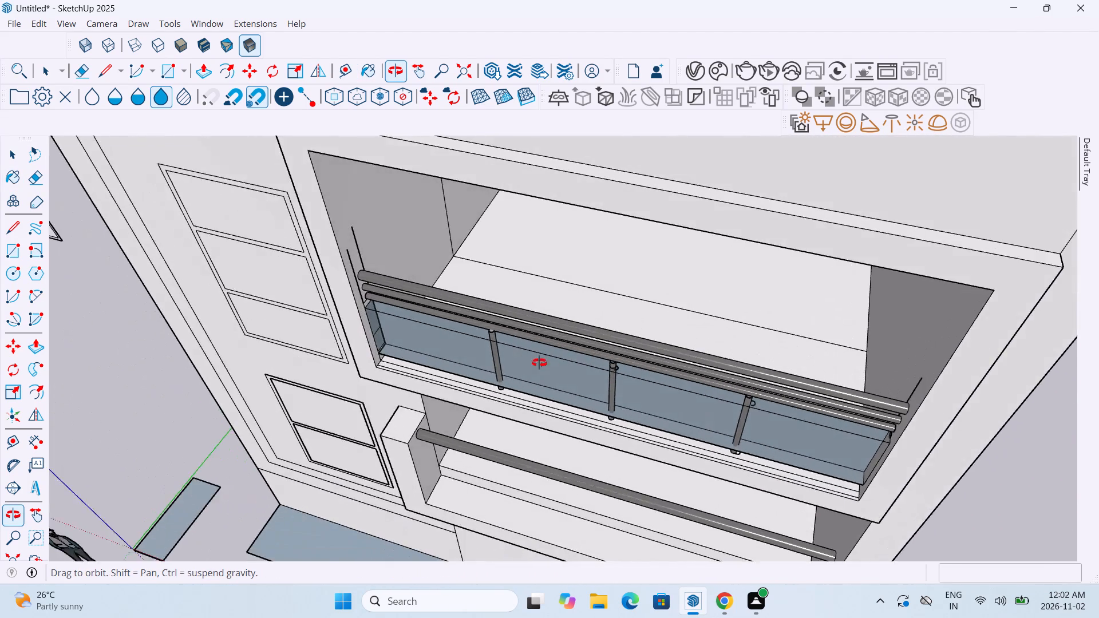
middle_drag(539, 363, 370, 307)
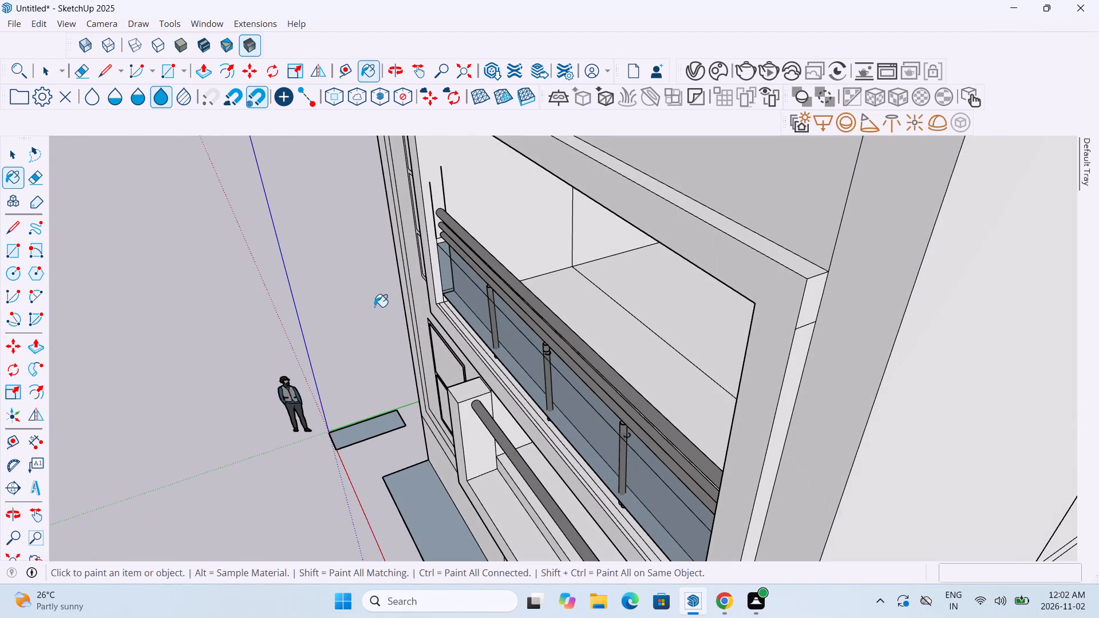
Undo the glass painting and the upper opening's panel construction, back to bare rails and posts.
key(ctrl+z)
key(ctrl+z)
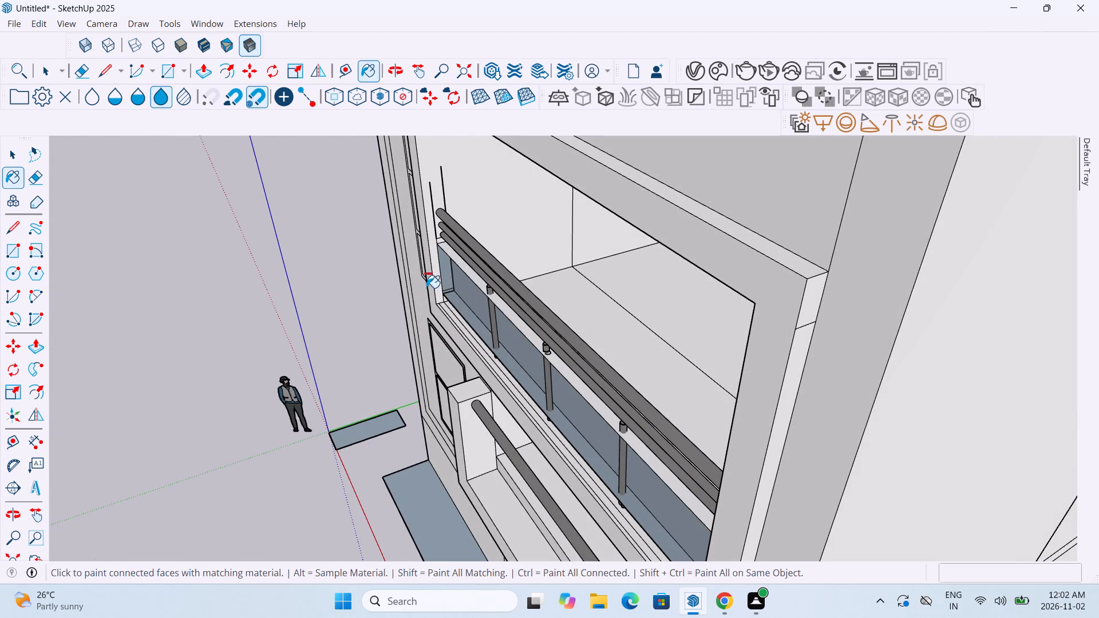
key(ctrl+z)
key(ctrl+z)
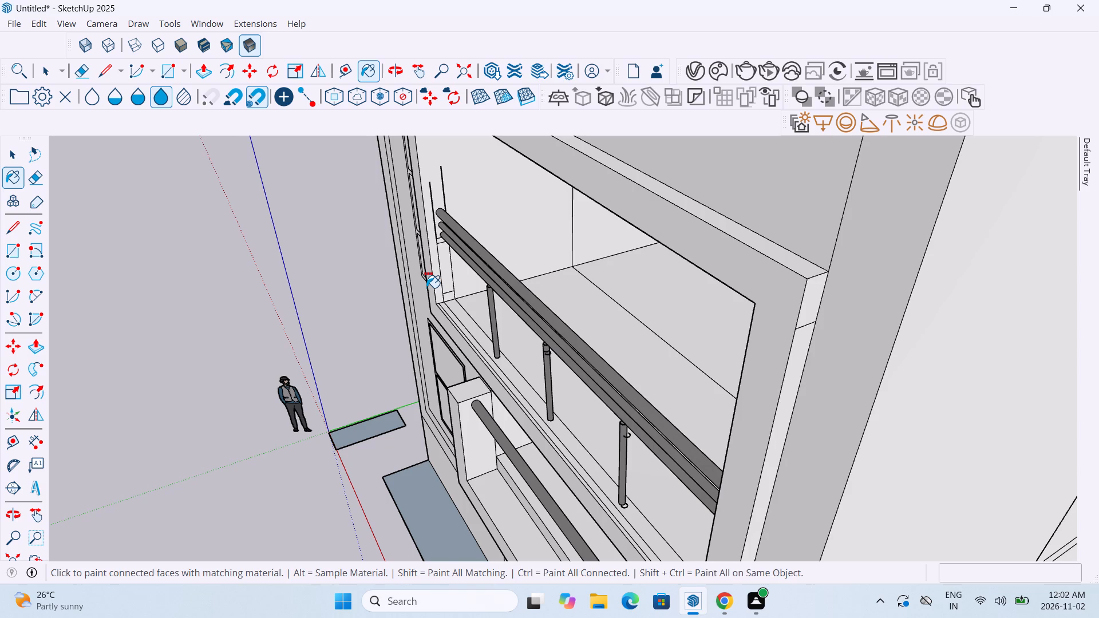
key(ctrl+z)
key(ctrl+z)
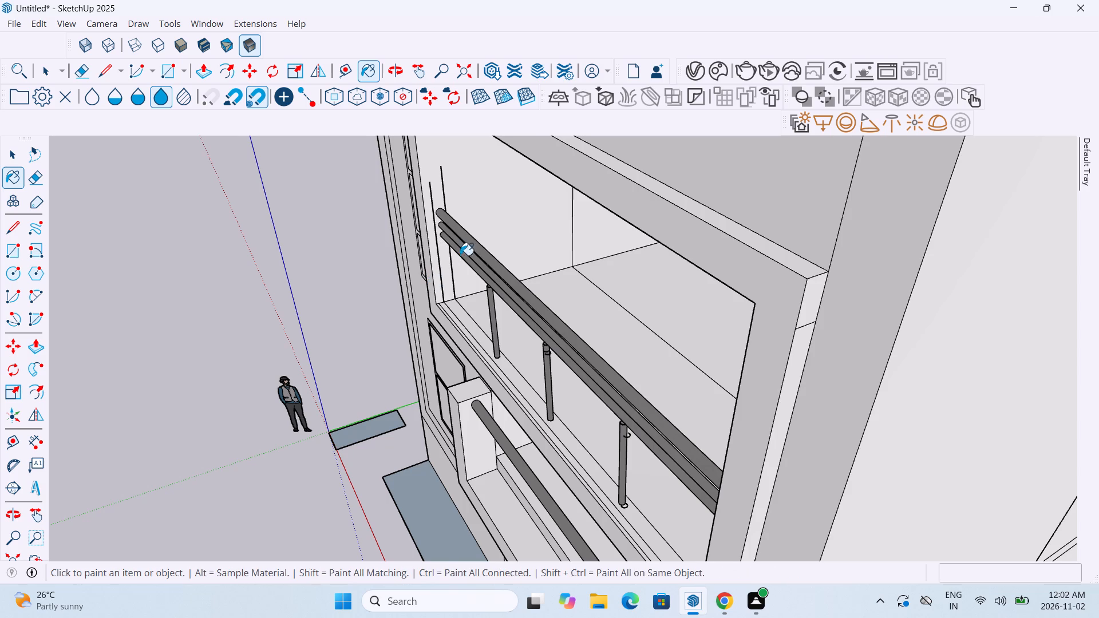
Draw a rectangle about 1 9/16" by 2' 11" on the upper opening's left side wall, just below the lowest rail.
scroll(460, 253, up, 9)
middle_drag(436, 302, 471, 247)
scroll(456, 247, up, 5)
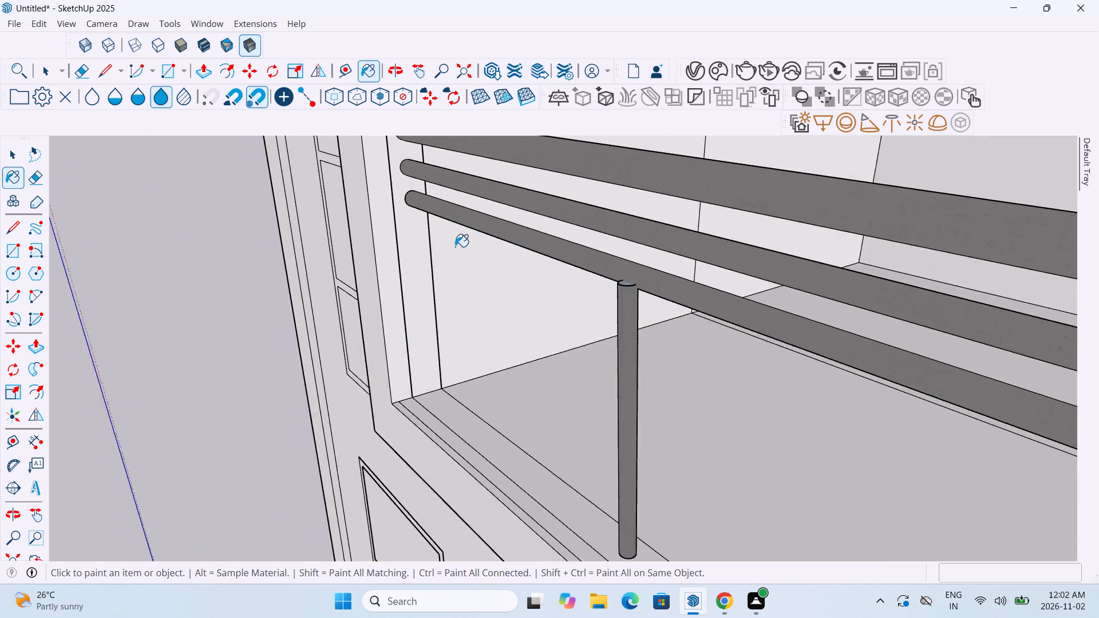
click(103, 72)
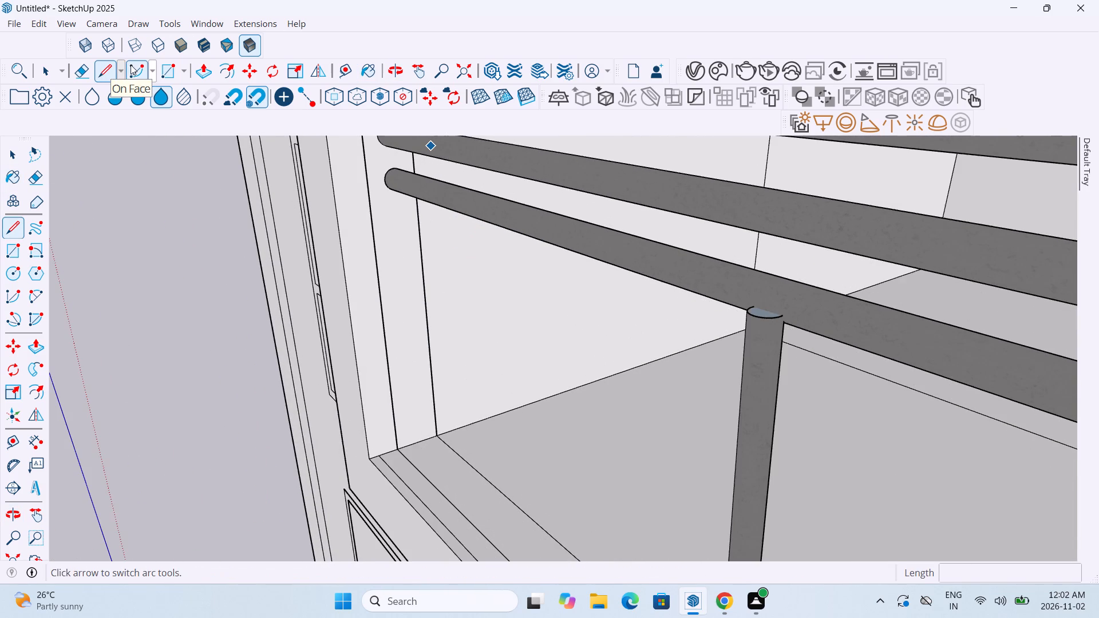
click(167, 78)
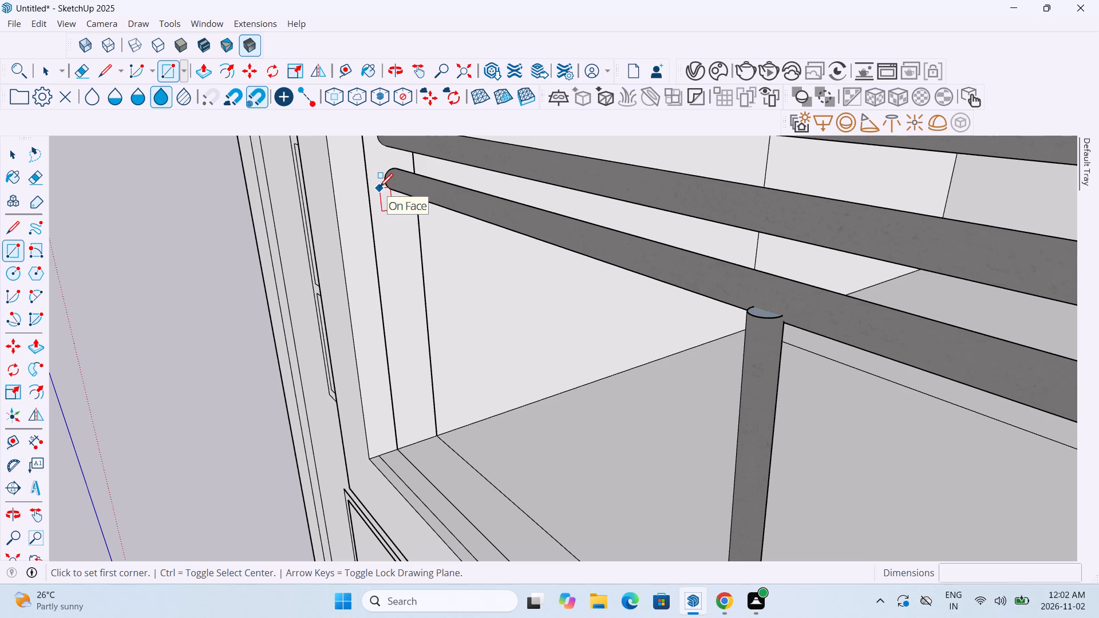
click(375, 189)
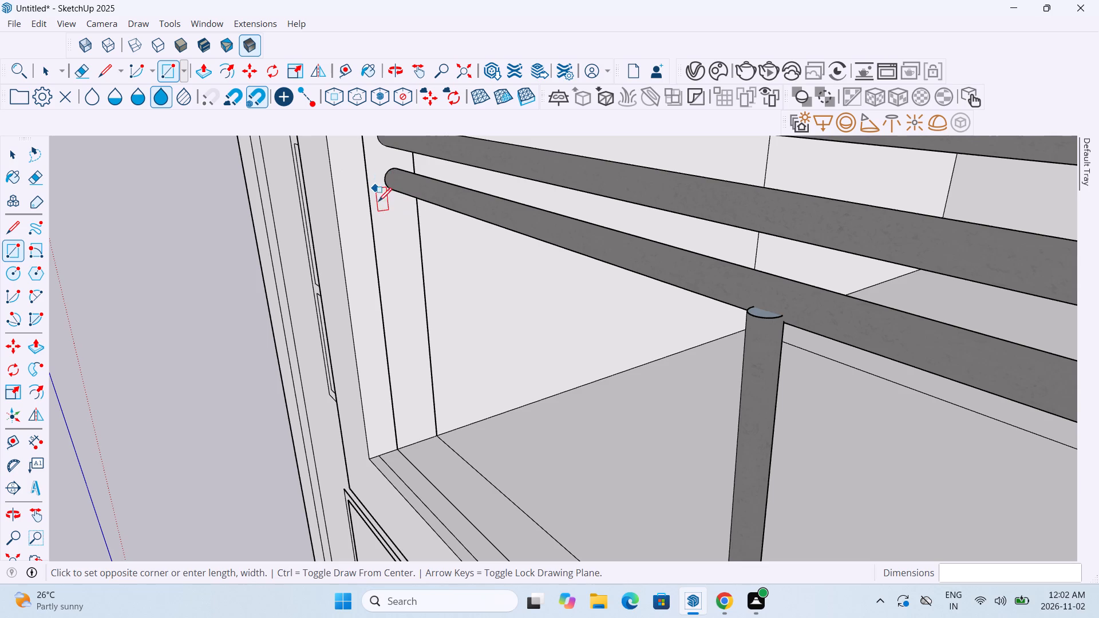
click(410, 416)
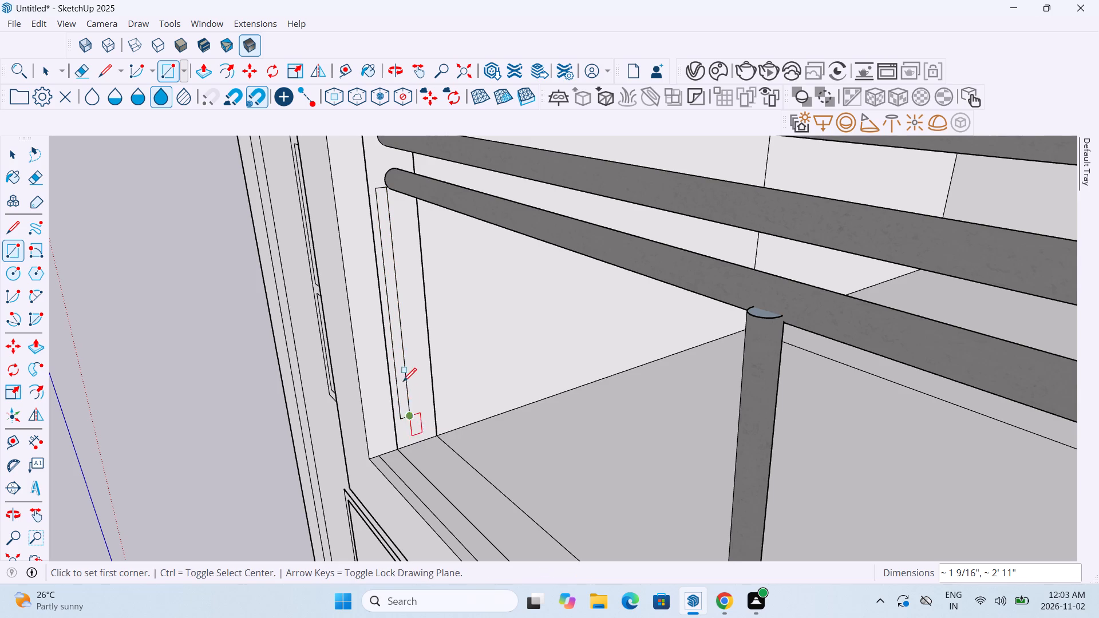
Push/Pull the narrow rectangle 19' across the upper opening to the opposite side wall, forming the panel below the rails.
click(206, 70)
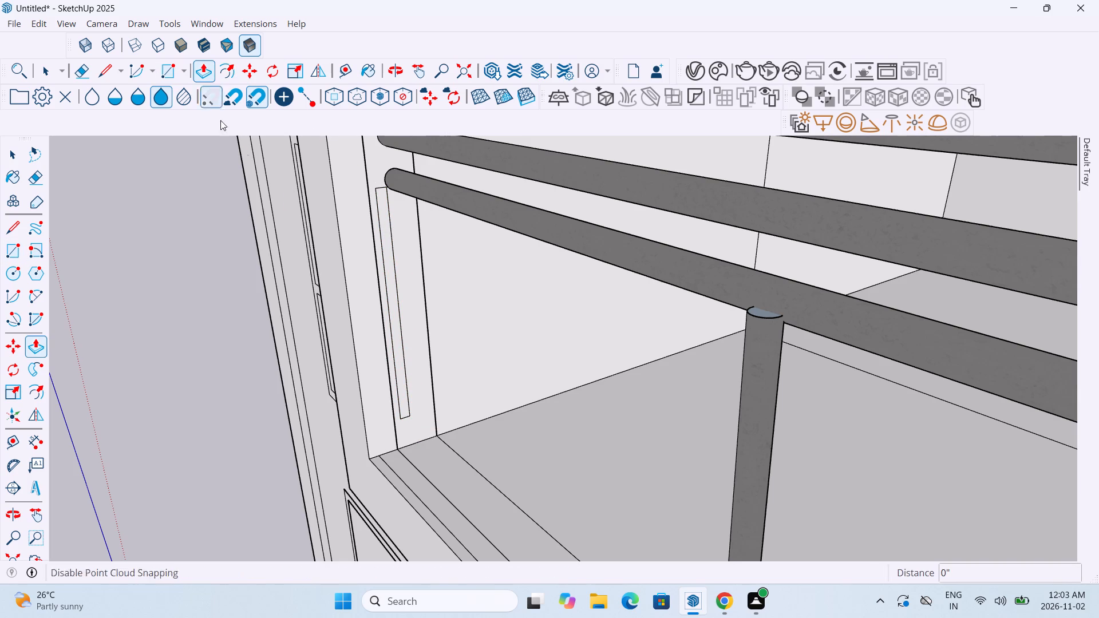
click(388, 228)
scroll(485, 278, down, 3)
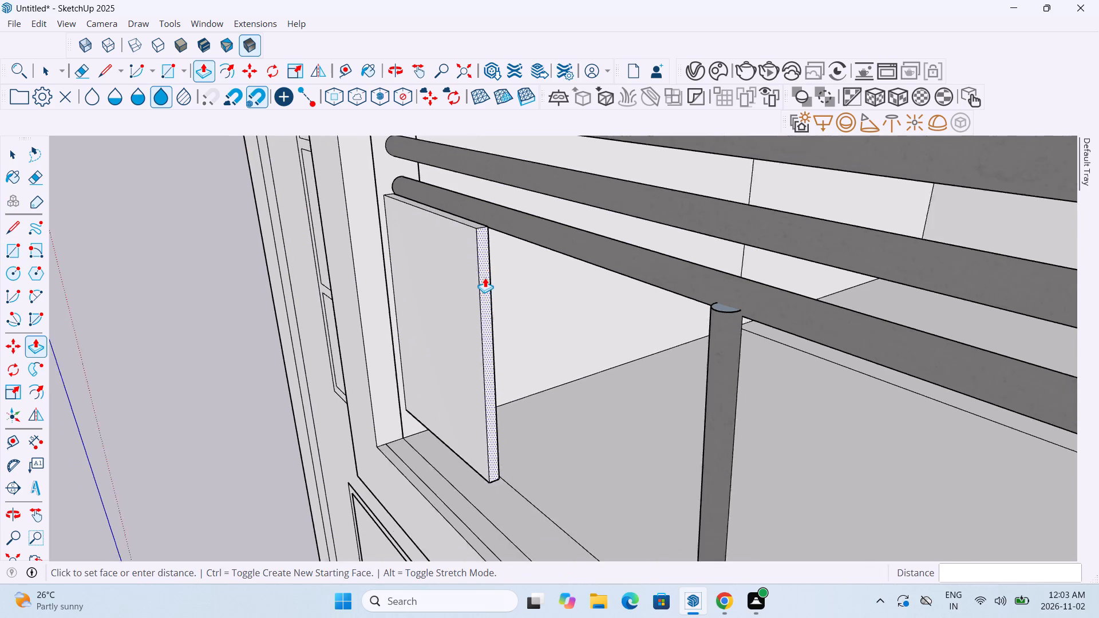
scroll(485, 278, down, 12)
middle_drag(799, 434, 927, 423)
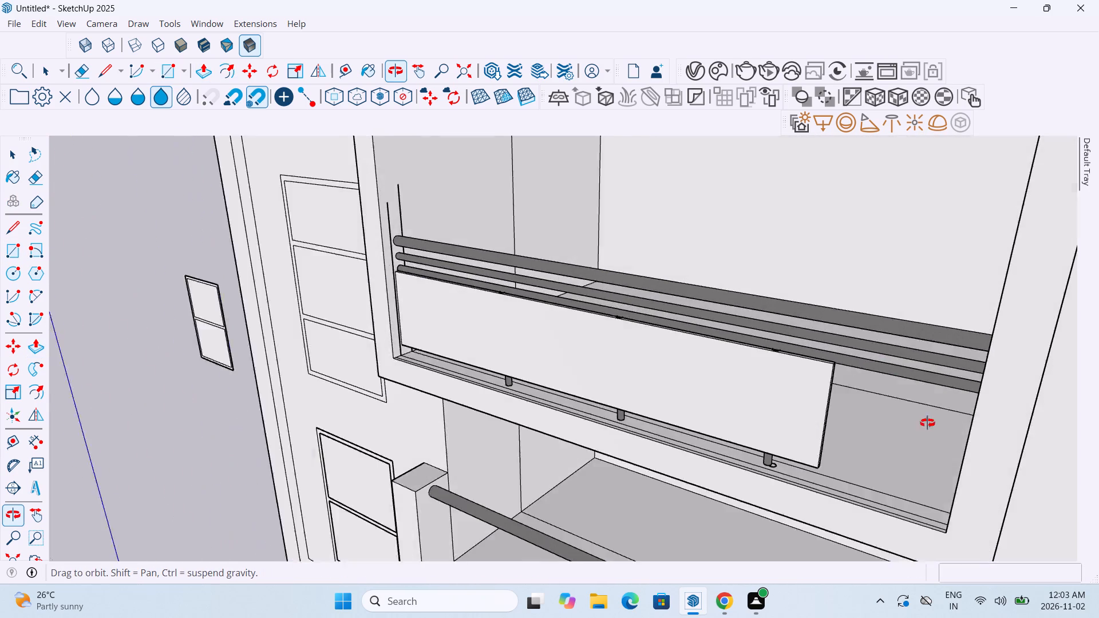
middle_drag(927, 423, 1031, 414)
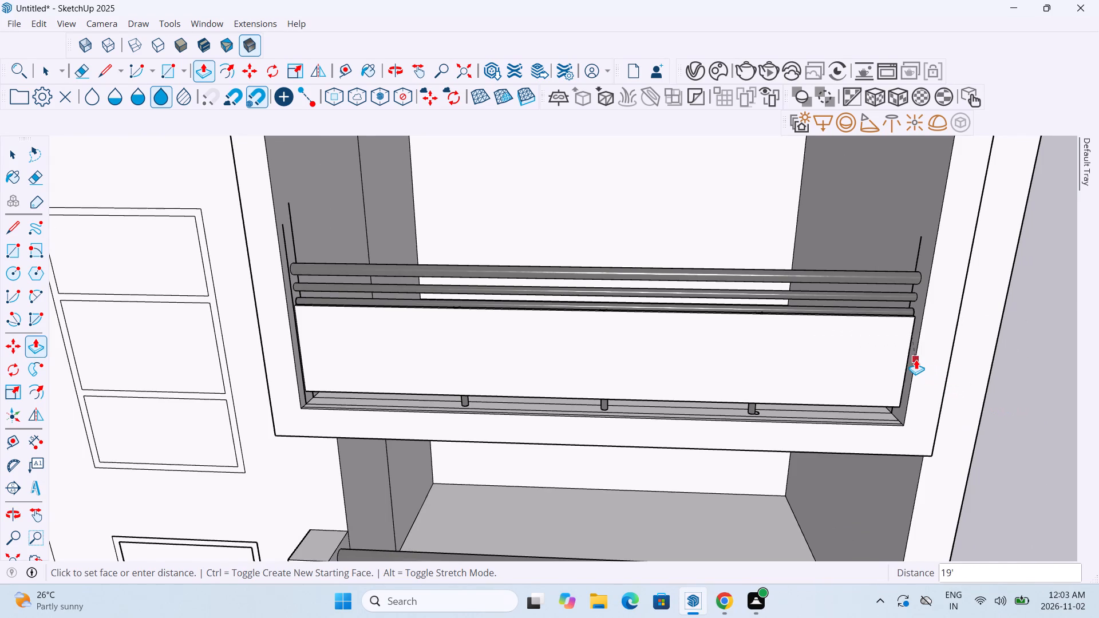
scroll(916, 359, up, 12)
click(904, 343)
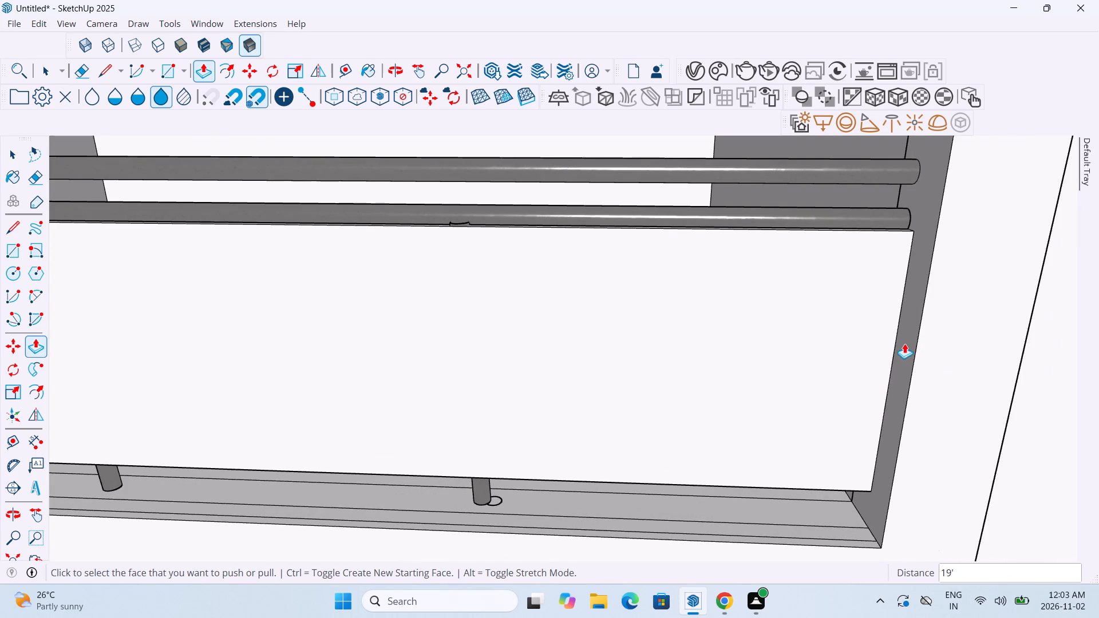
key(Escape)
key(Escape)
scroll(904, 343, down, 6)
key(Escape)
key(Escape)
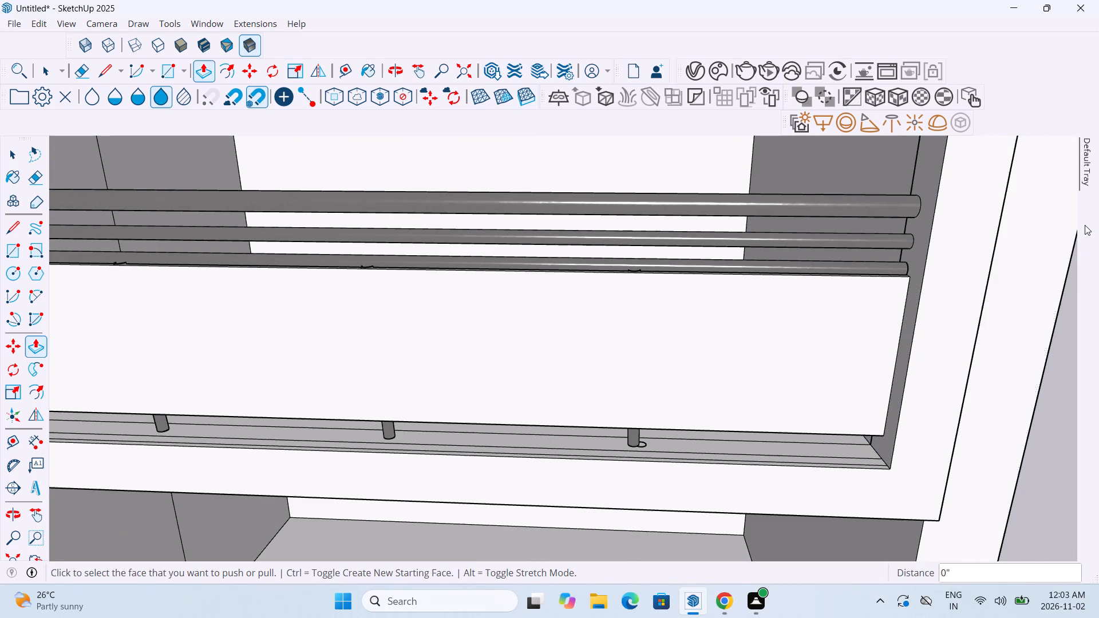
Paint the front face of the new upper railing panel with the first material of the Glass collection.
click(1089, 222)
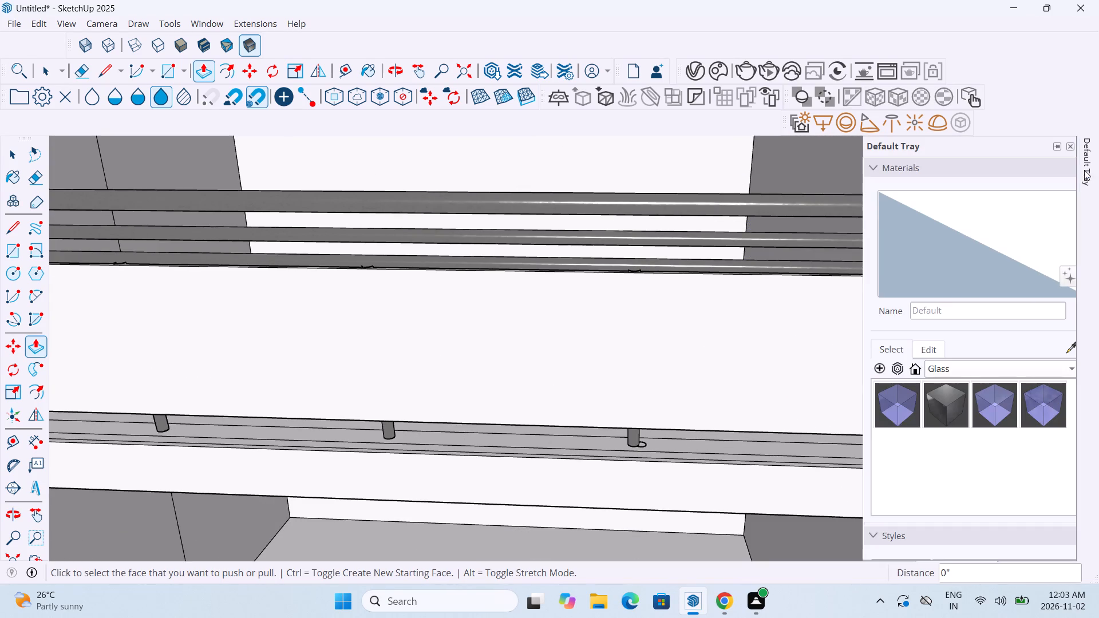
click(908, 412)
click(759, 359)
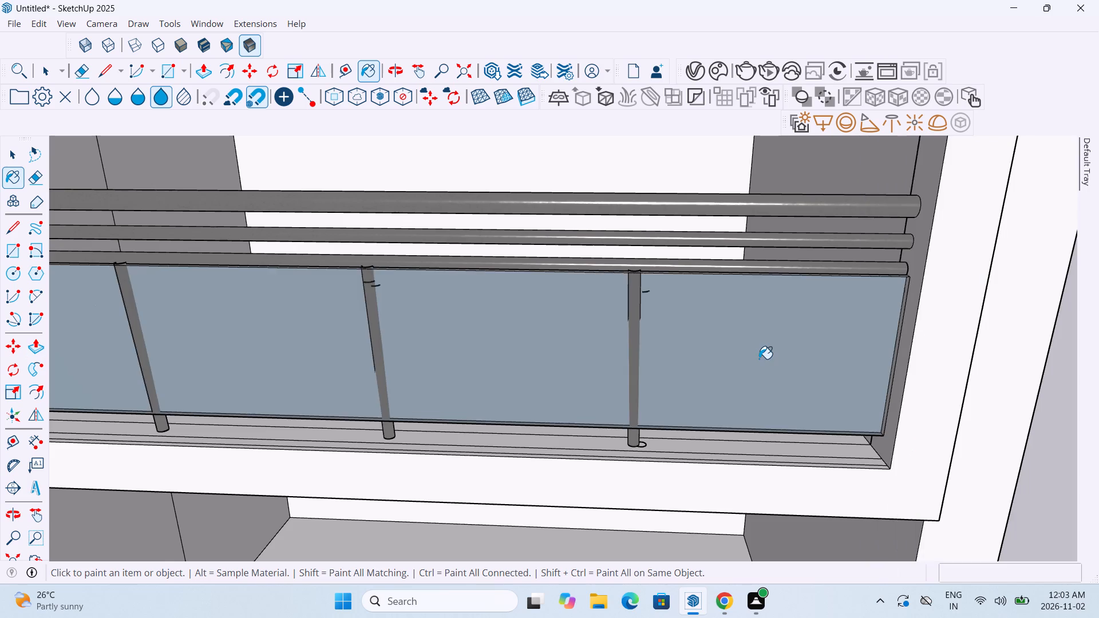
Examine the glass-painted panel and the posts behind it from the front and from both ends of the upper opening.
scroll(759, 359, down, 5)
middle_drag(617, 351, 474, 366)
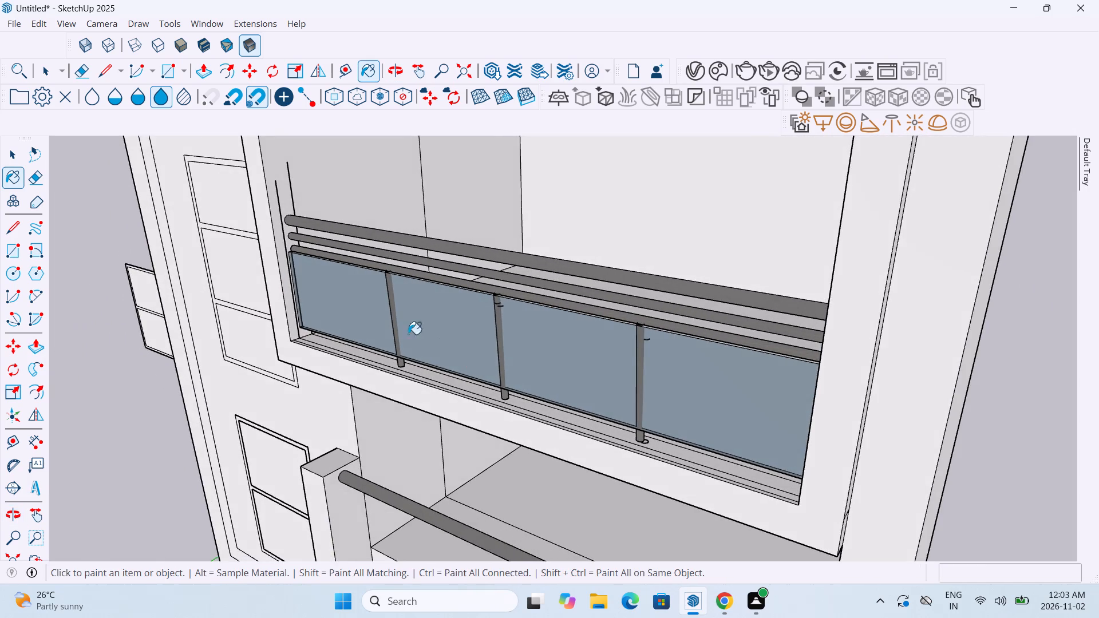
scroll(336, 303, up, 10)
scroll(290, 308, up, 1)
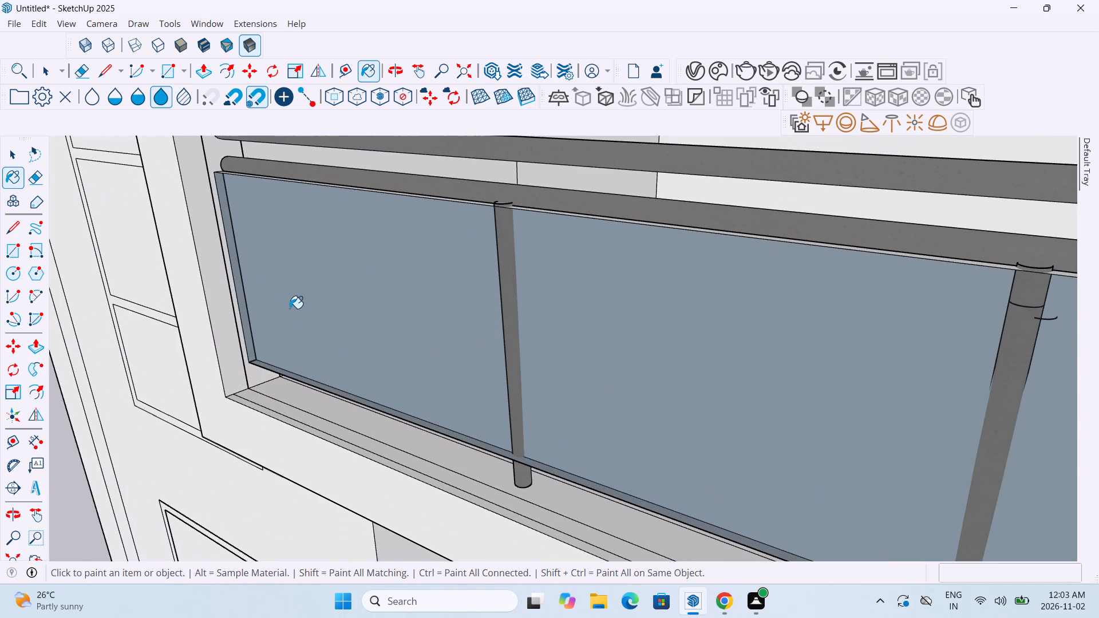
scroll(290, 308, up, 9)
scroll(286, 308, down, 12)
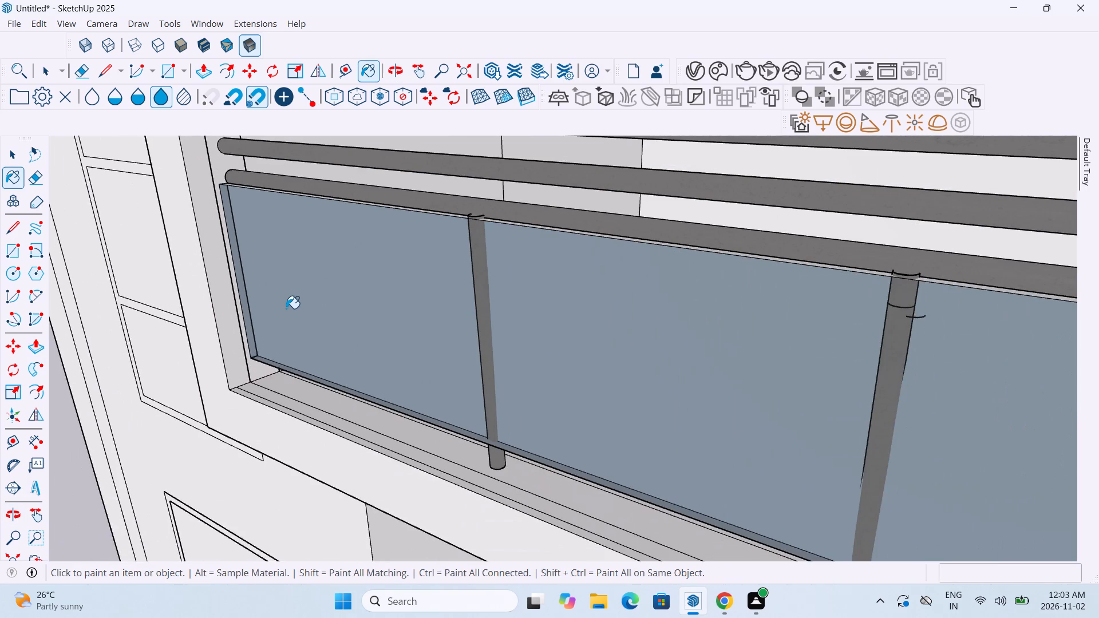
middle_drag(286, 308, 664, 394)
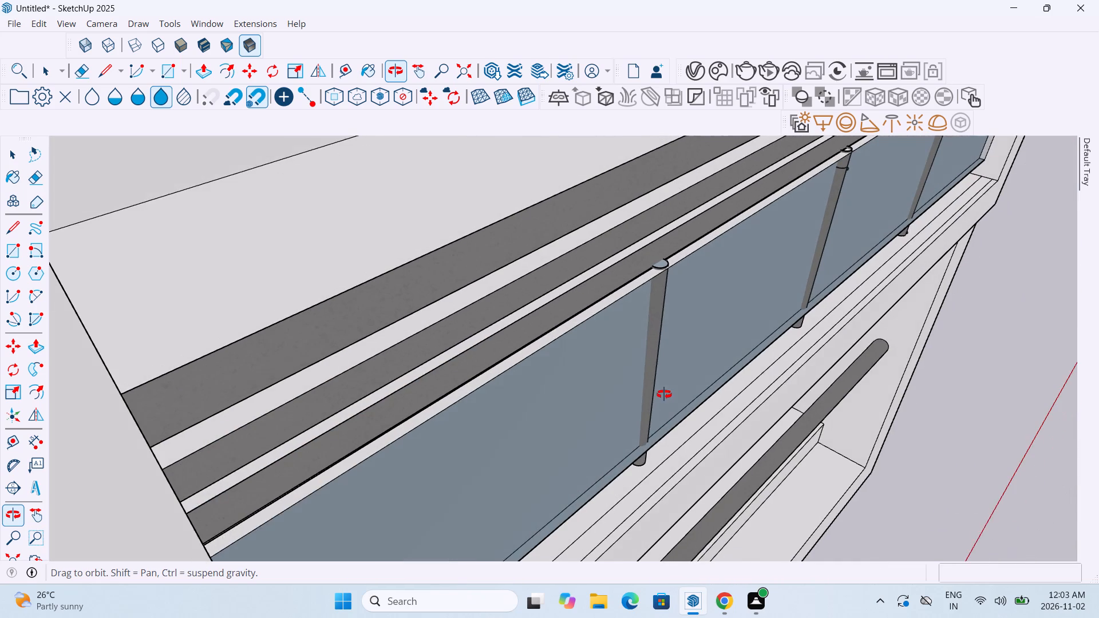
middle_drag(664, 394, 580, 291)
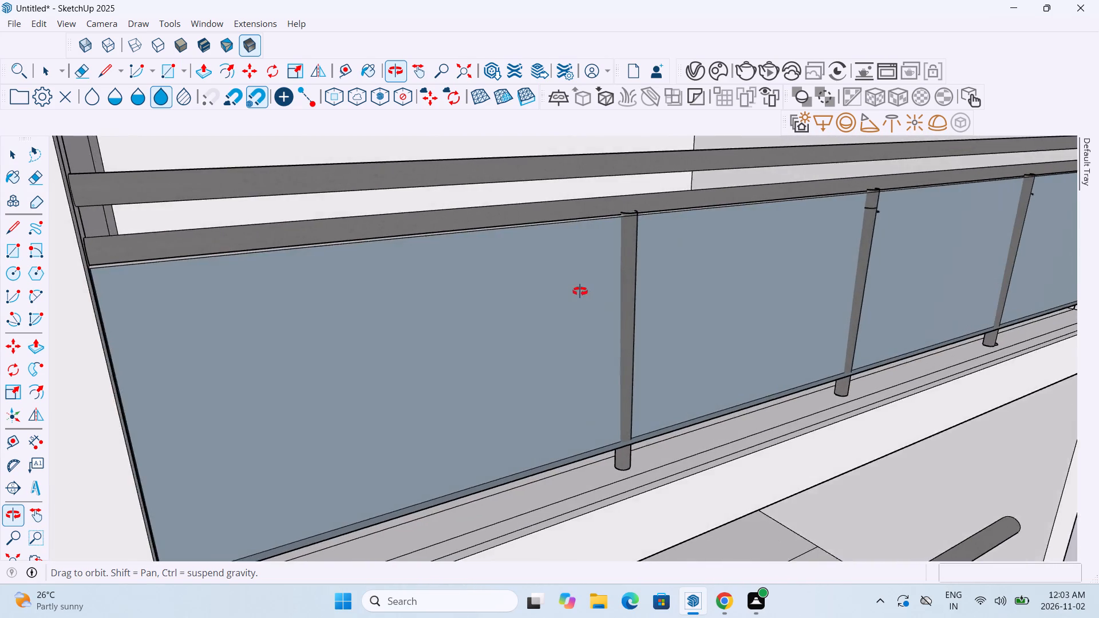
middle_drag(580, 291, 618, 255)
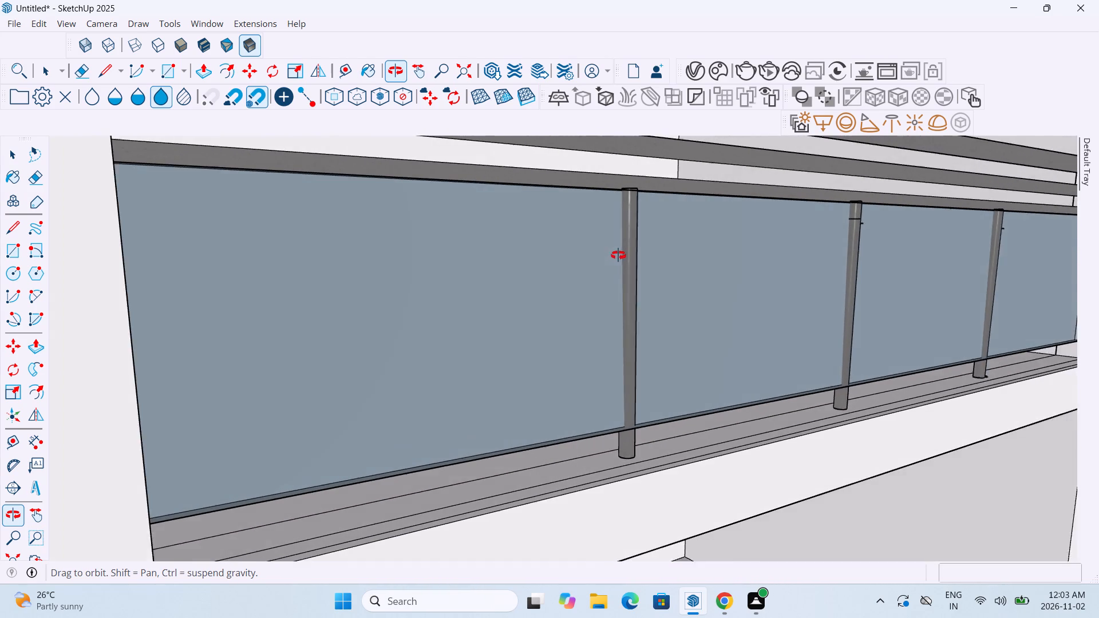
middle_drag(618, 255, 453, 279)
scroll(453, 279, down, 1)
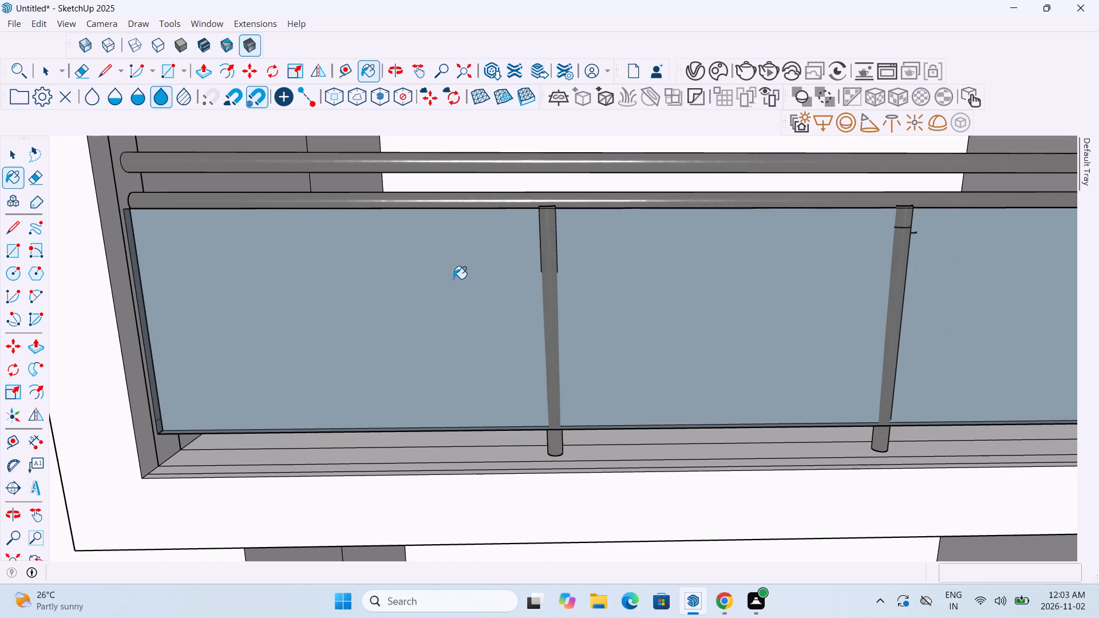
Paint the top face of the upper railing panel with the same glass material.
middle_drag(491, 239, 469, 320)
middle_drag(537, 234, 522, 299)
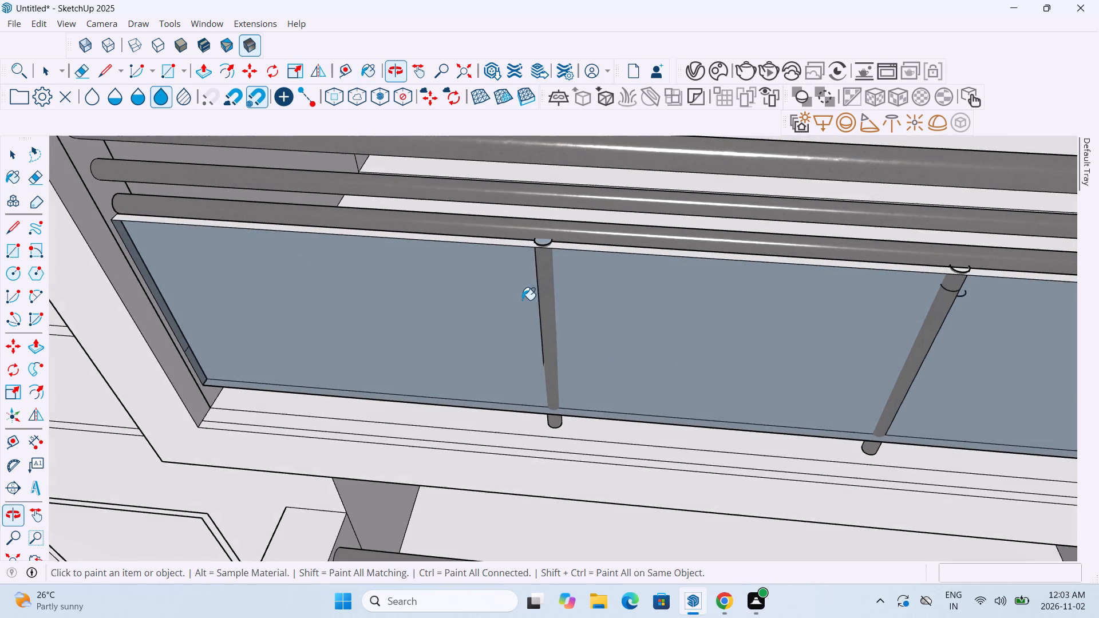
click(524, 245)
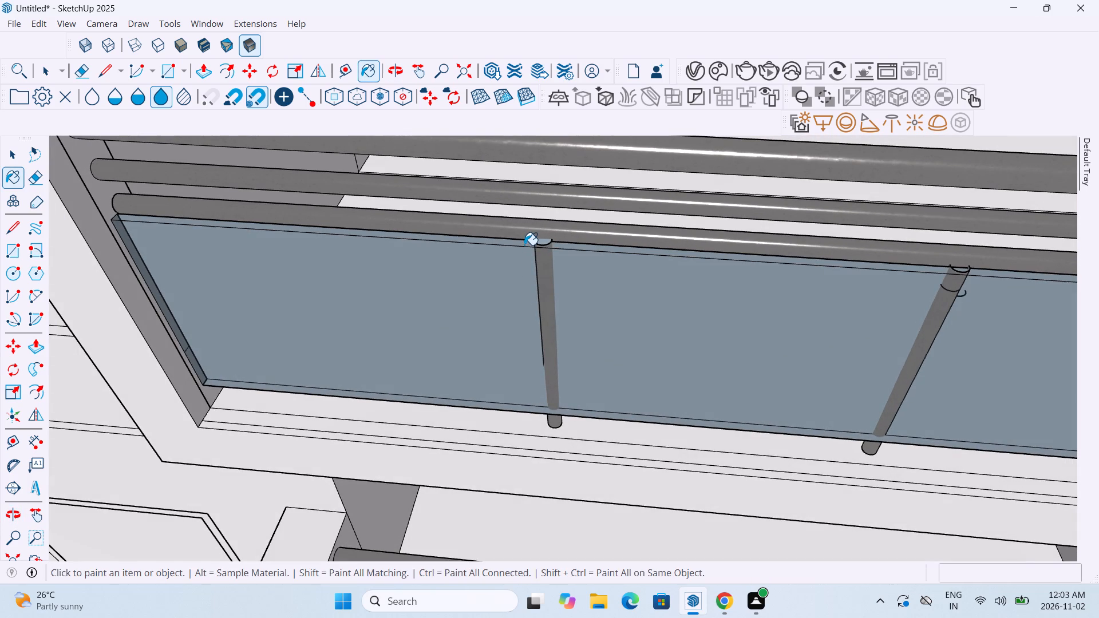
key(Escape)
key(Escape)
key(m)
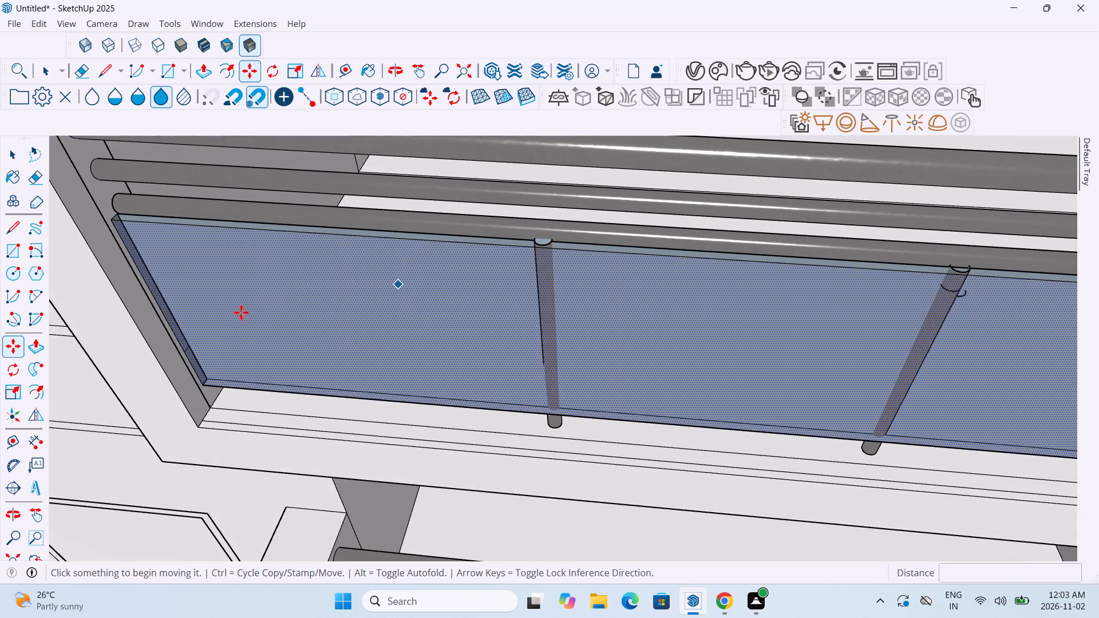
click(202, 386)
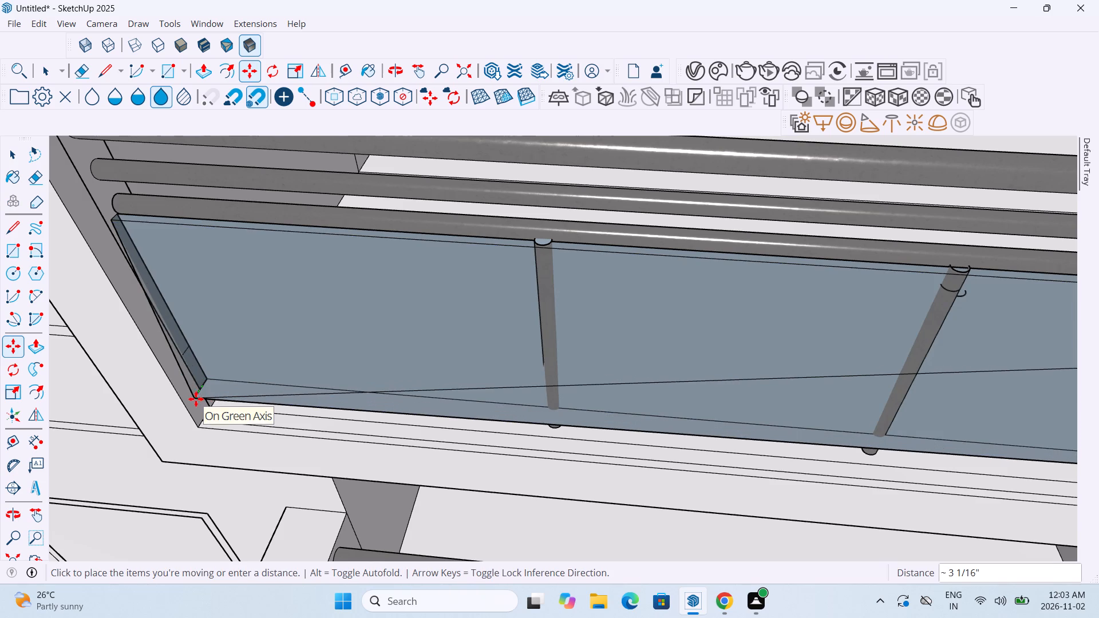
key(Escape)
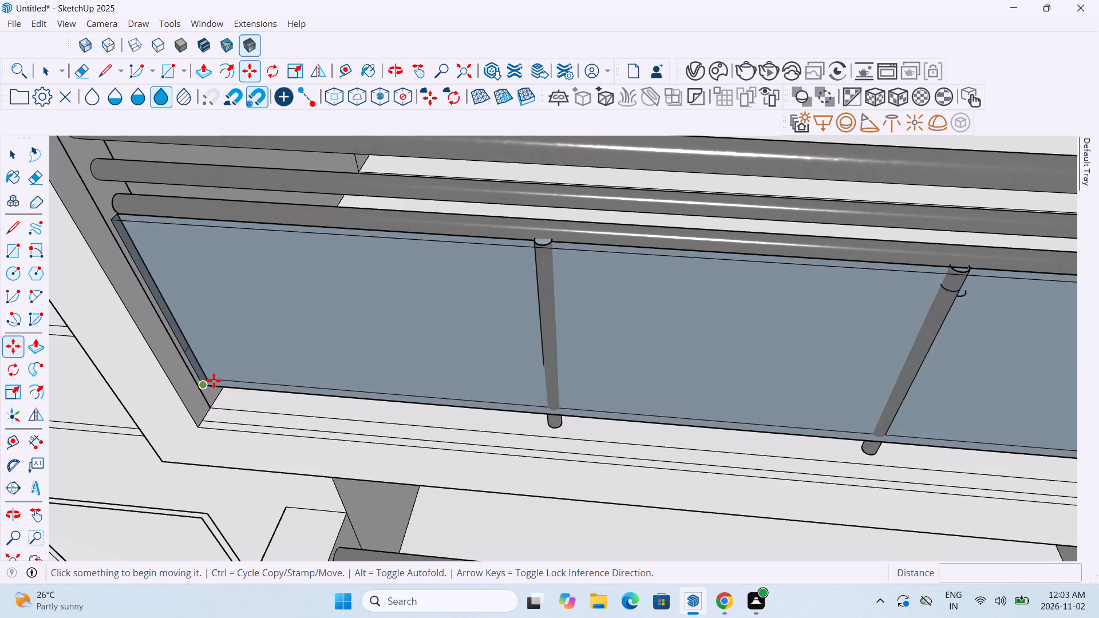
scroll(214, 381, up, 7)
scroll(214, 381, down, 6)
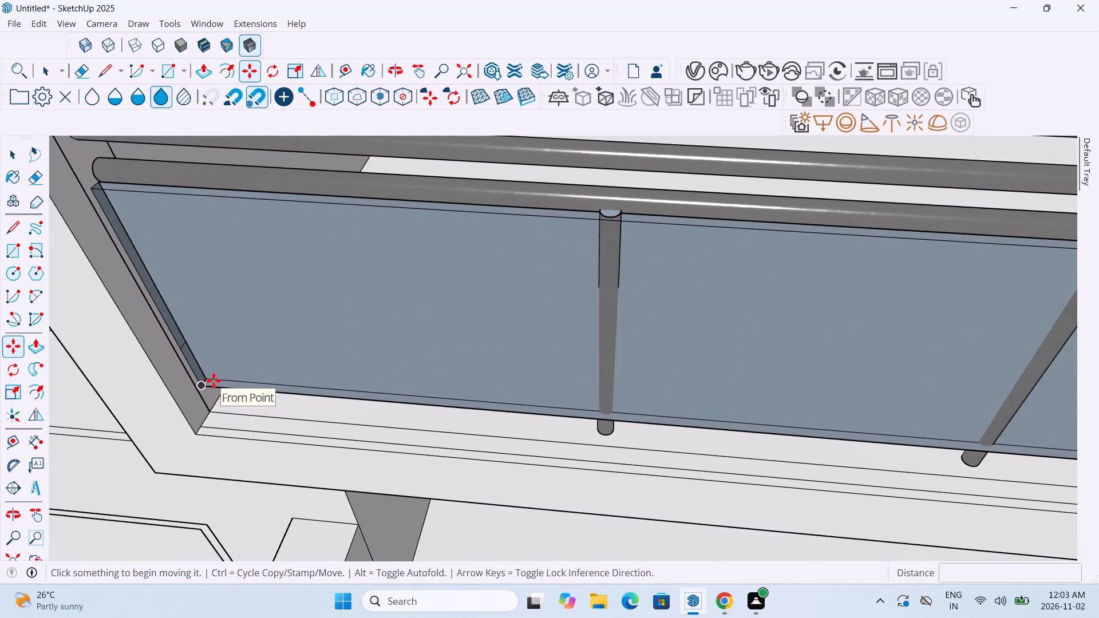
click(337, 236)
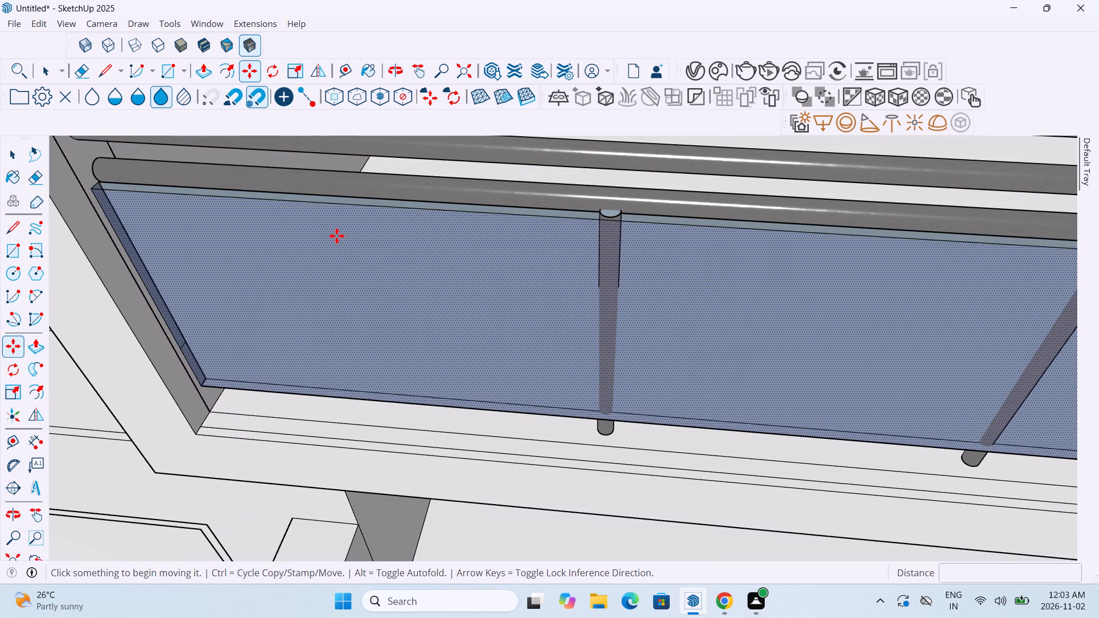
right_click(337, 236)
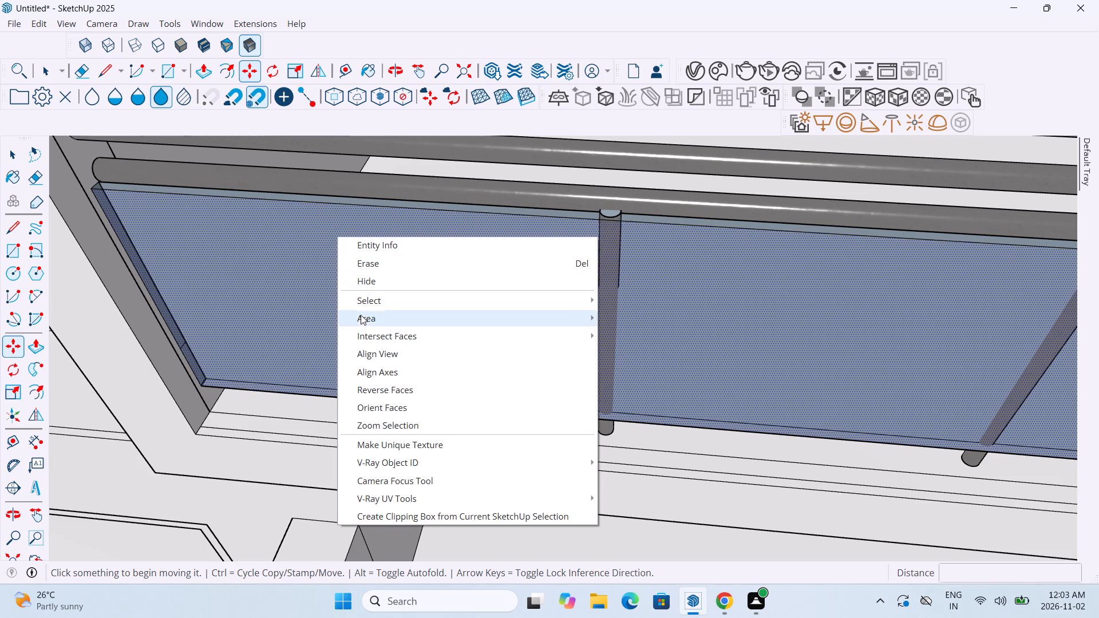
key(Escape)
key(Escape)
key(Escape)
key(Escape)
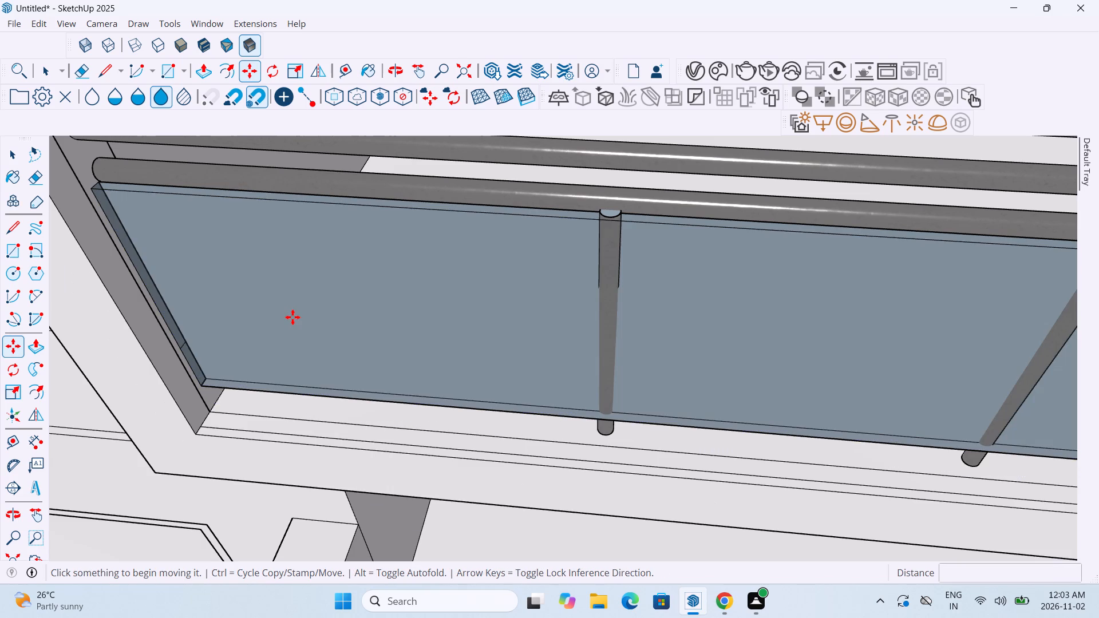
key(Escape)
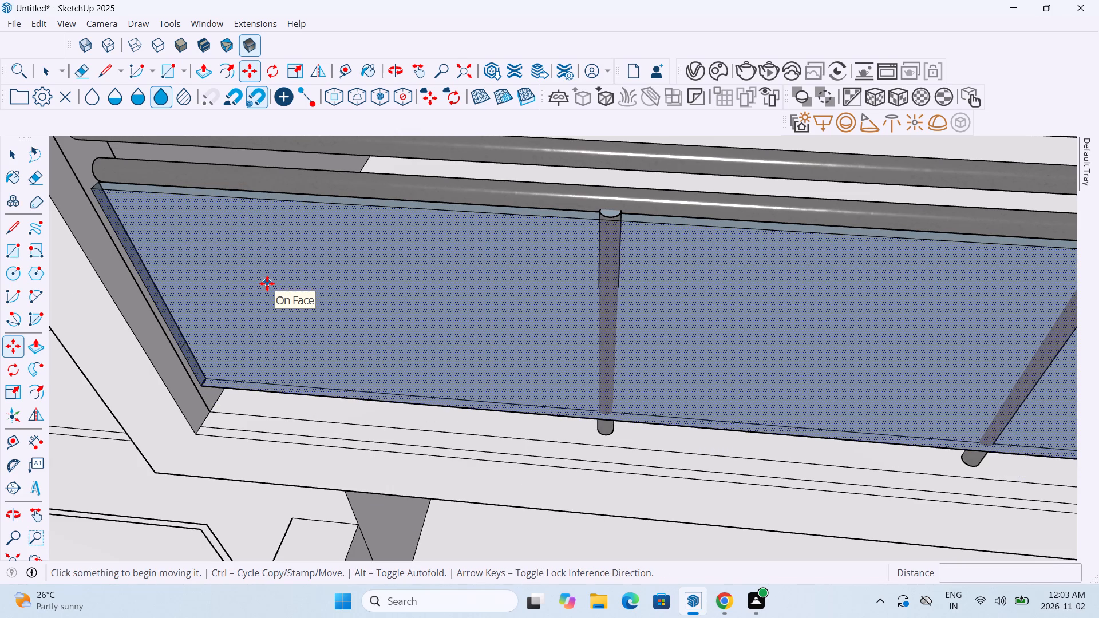
Undo the glass paint, the extrusion of the upper railing panel and its narrow rectangle on the side wall.
key(ctrl+z)
key(ctrl+z)
key(ctrl+z)
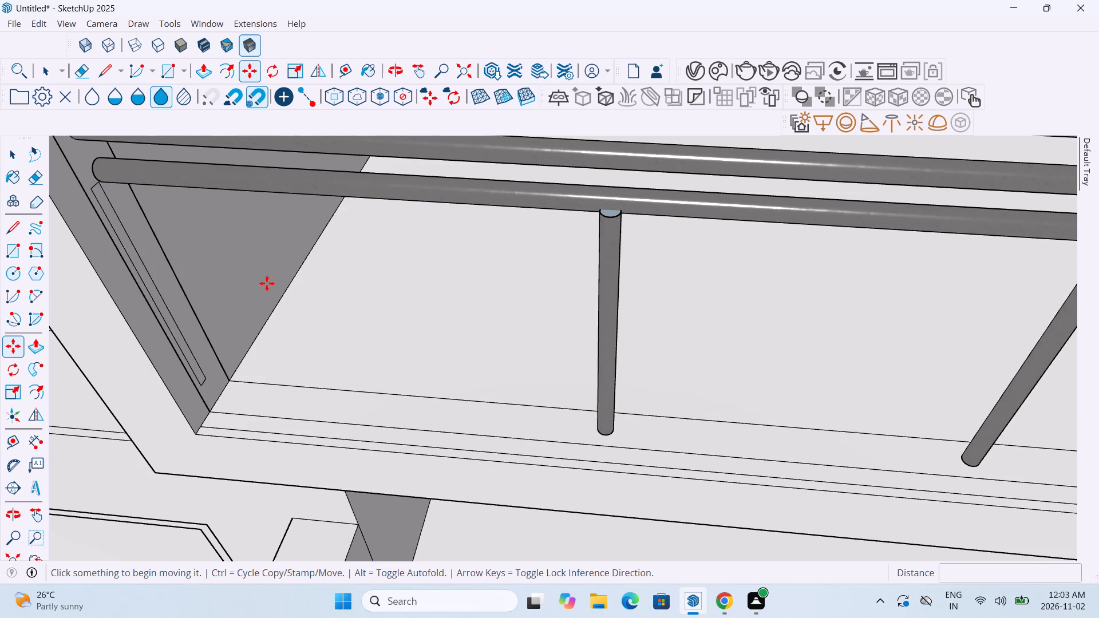
key(ctrl+z)
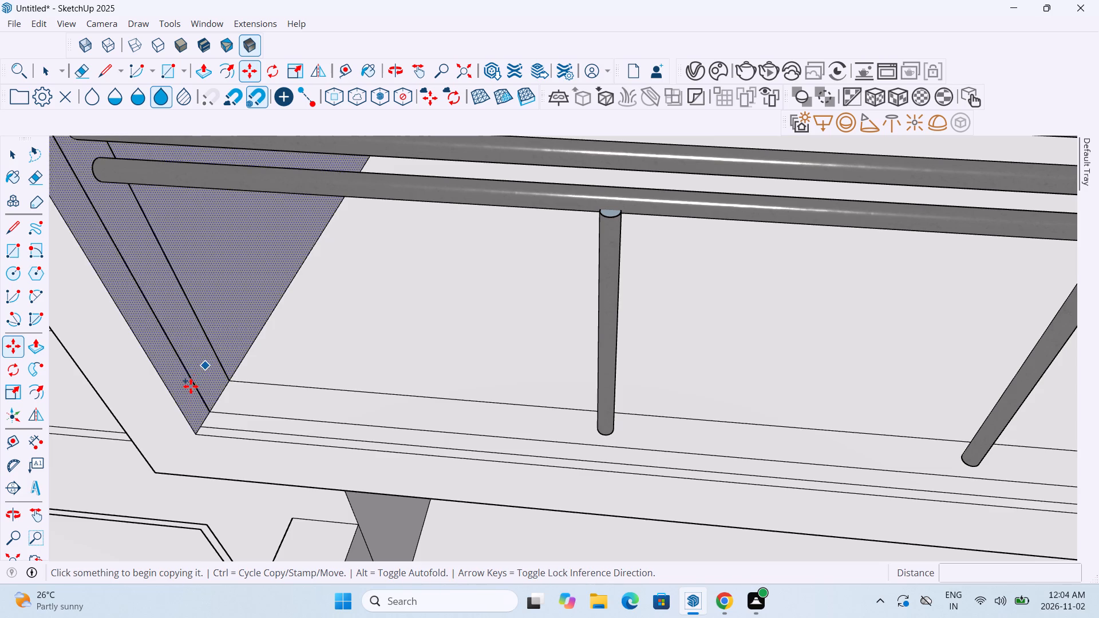
key(Escape)
key(Escape)
key(Escape)
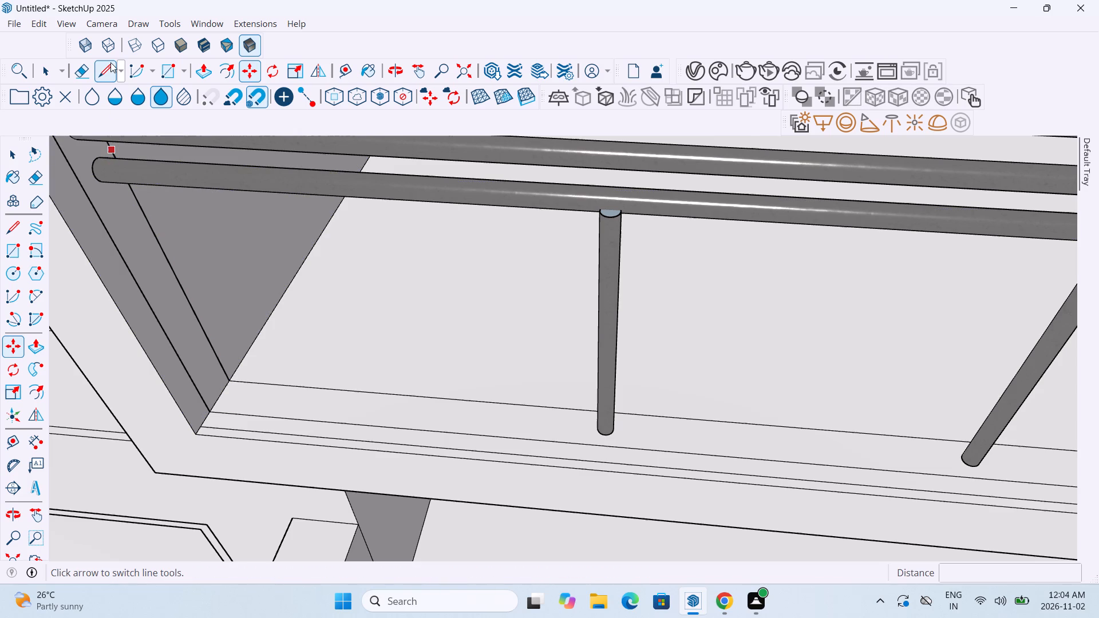
Draw a rectangle about 3' 4" by 3" on the upper opening's side wall, outward from the vertical edge below the lowest rail.
click(164, 71)
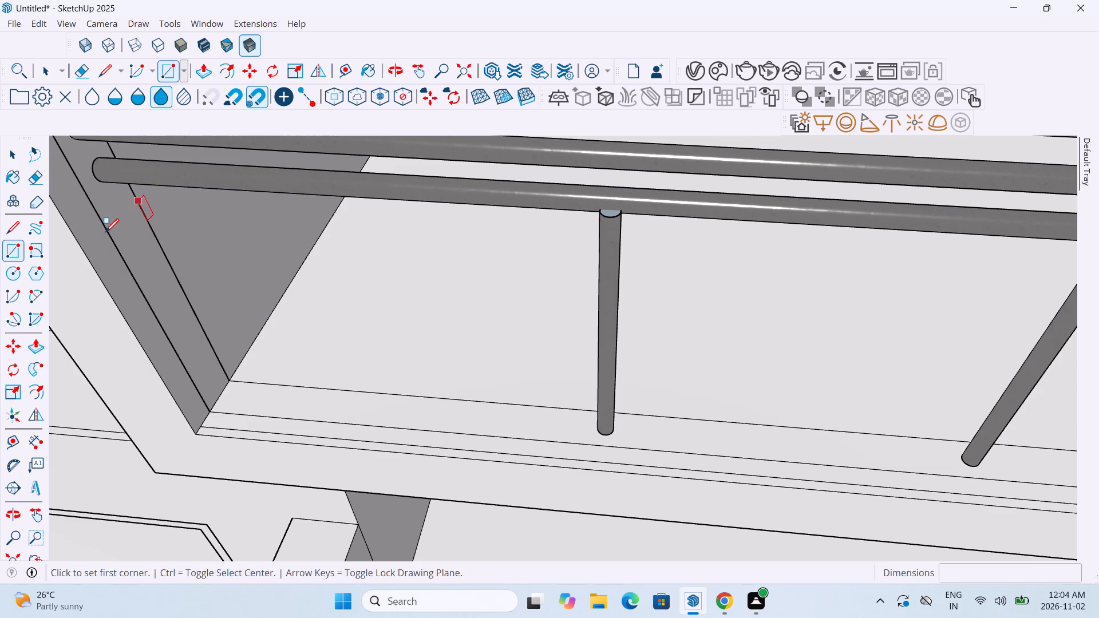
click(86, 191)
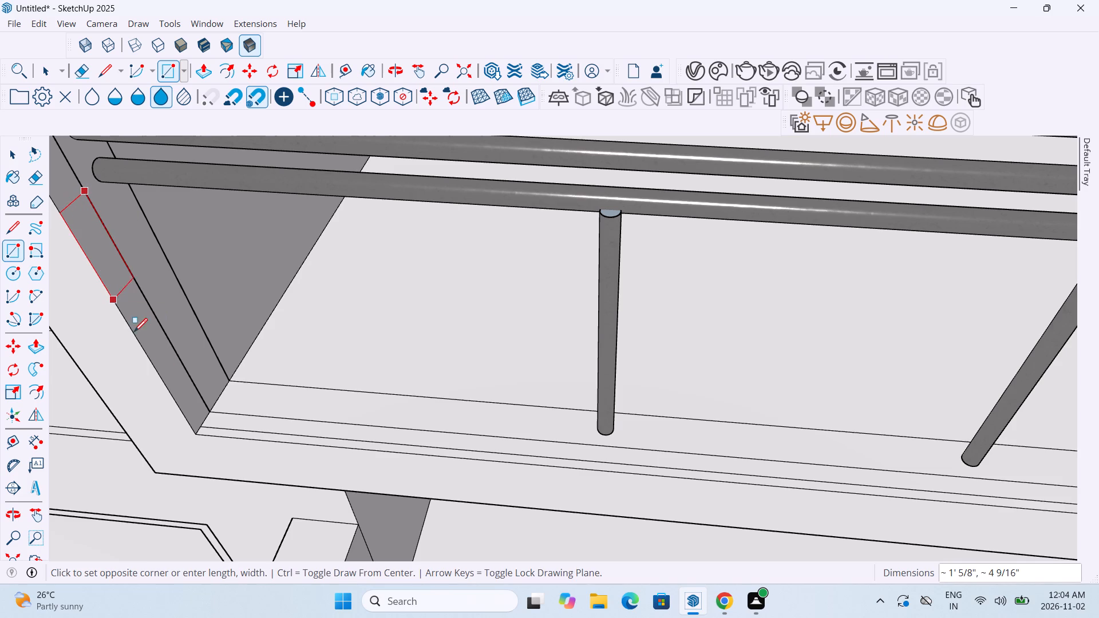
click(204, 426)
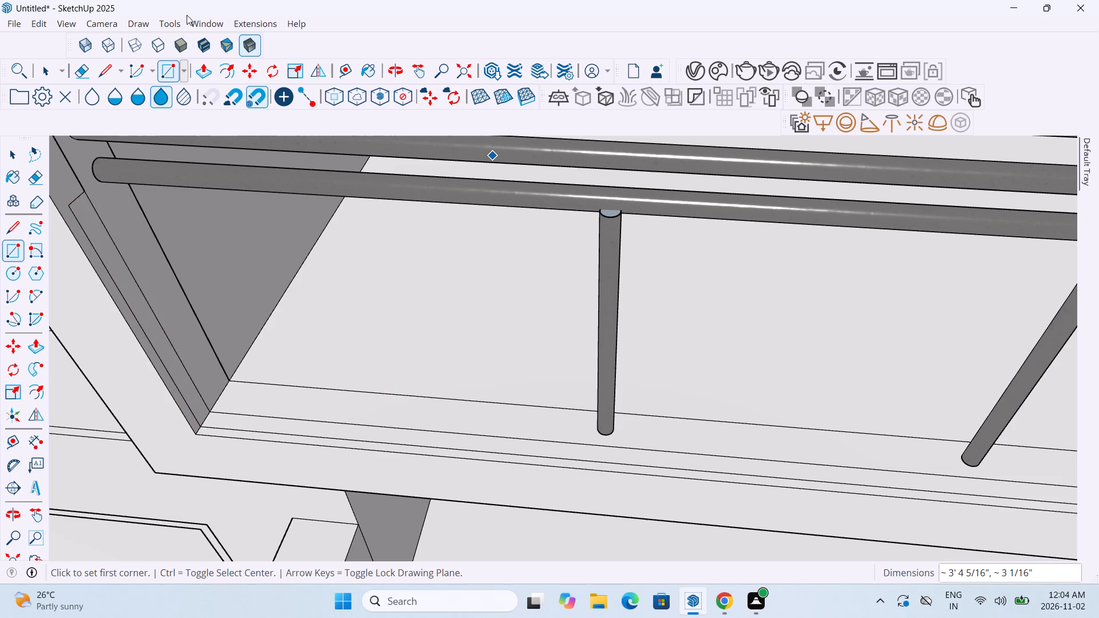
Push/Pull the new side-wall rectangle 19' across the upper opening to the opposite side wall, in front of the posts.
click(205, 68)
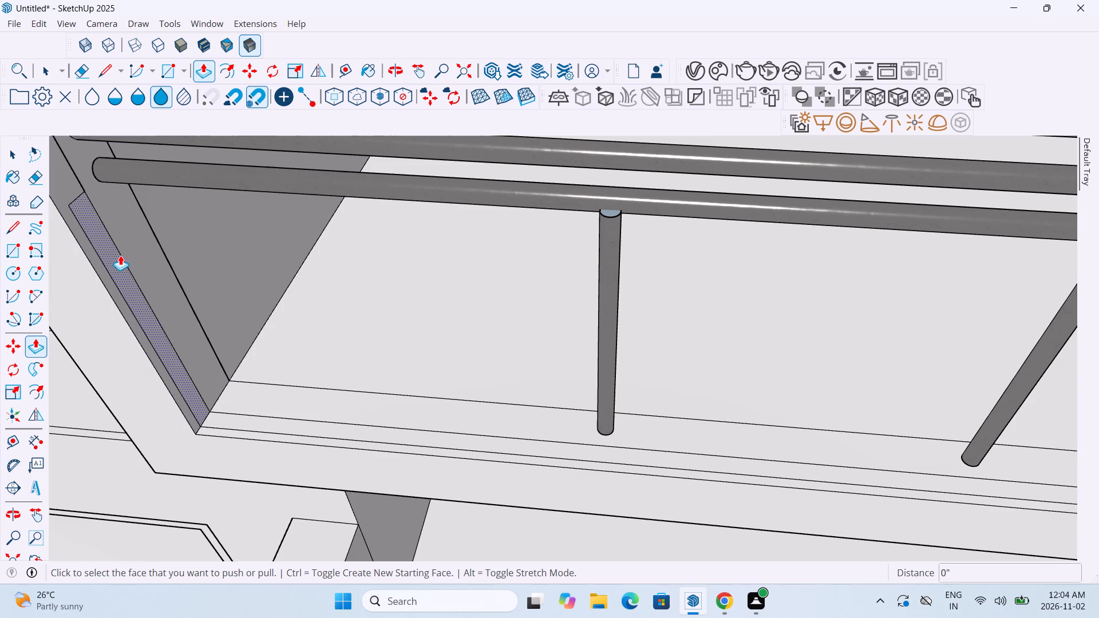
click(118, 257)
middle_drag(357, 300, 392, 210)
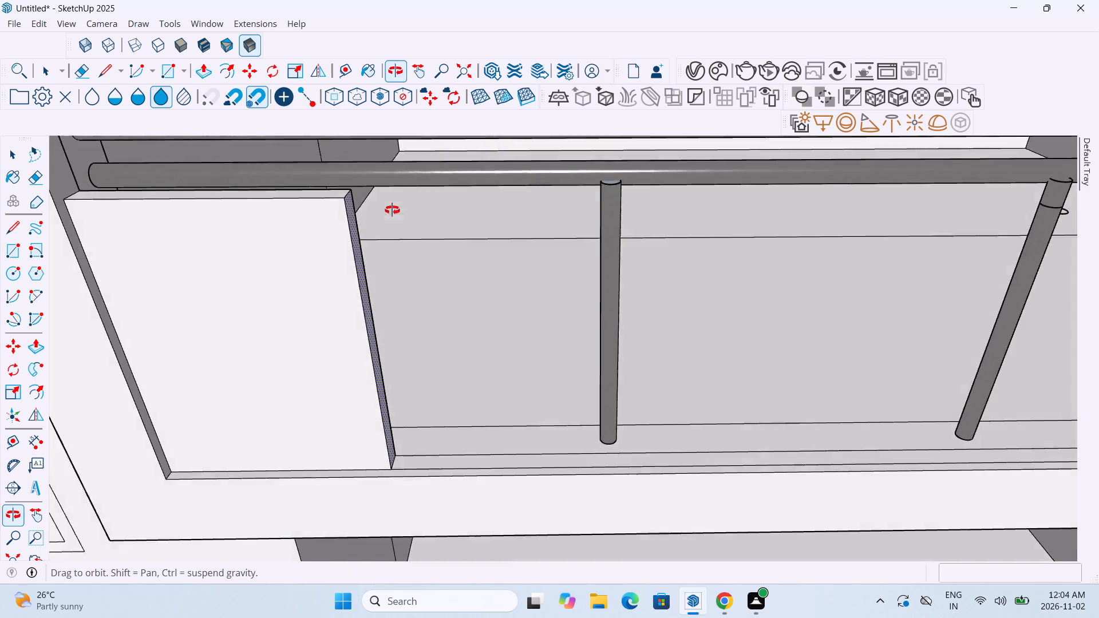
middle_drag(392, 210, 403, 150)
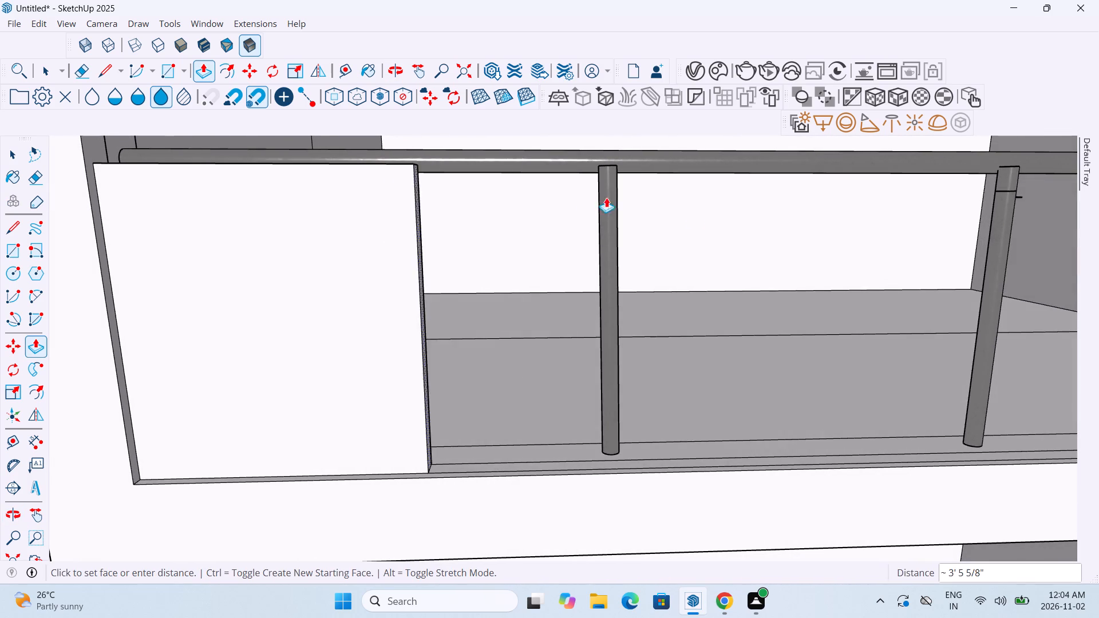
scroll(918, 242, down, 17)
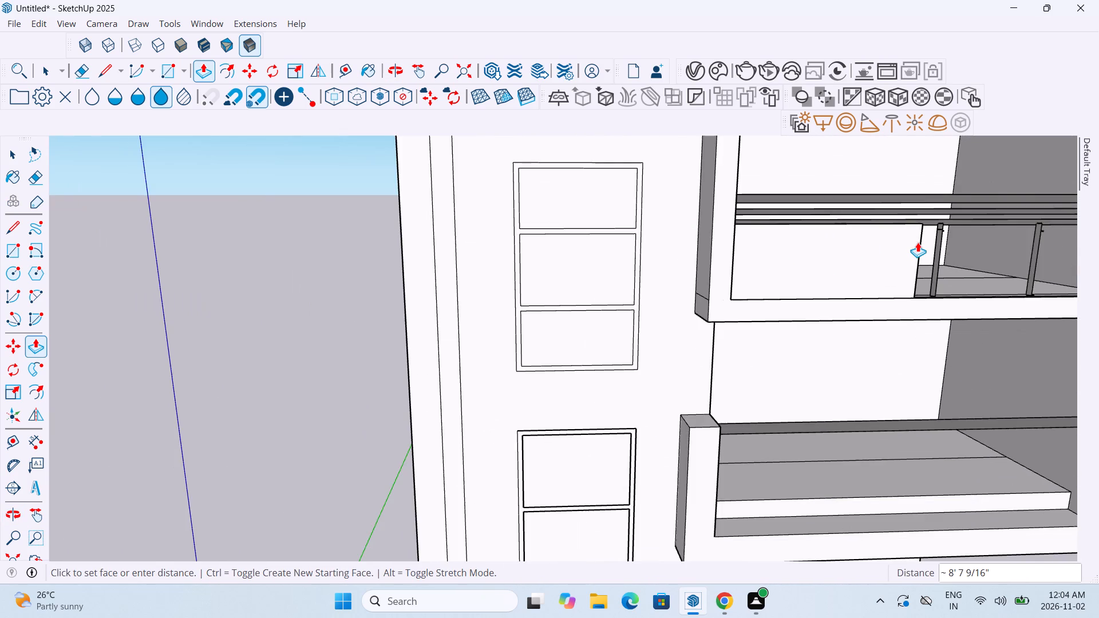
scroll(918, 242, down, 7)
middle_drag(1005, 249, 944, 346)
scroll(944, 346, down, 6)
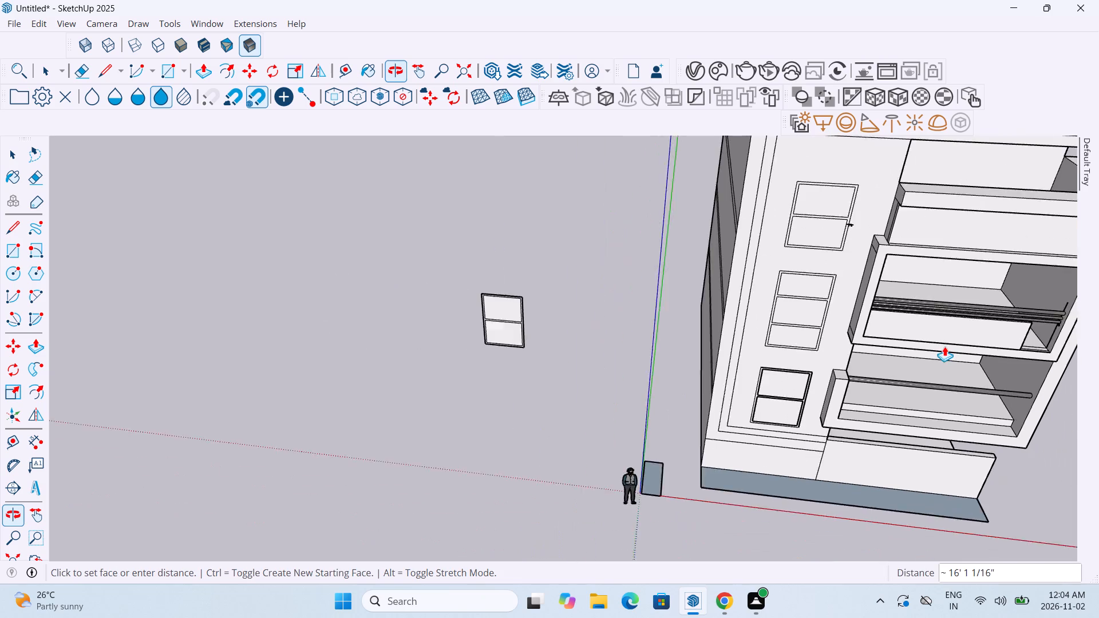
scroll(944, 346, down, 3)
scroll(1031, 330, up, 14)
scroll(1032, 329, down, 1)
scroll(1032, 329, up, 16)
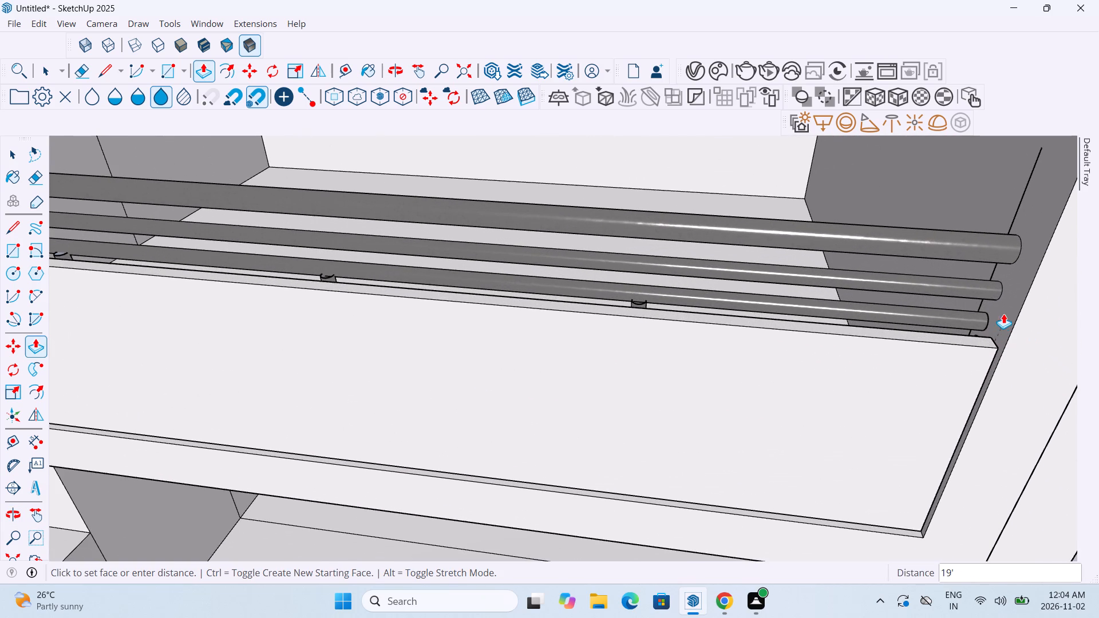
click(1003, 312)
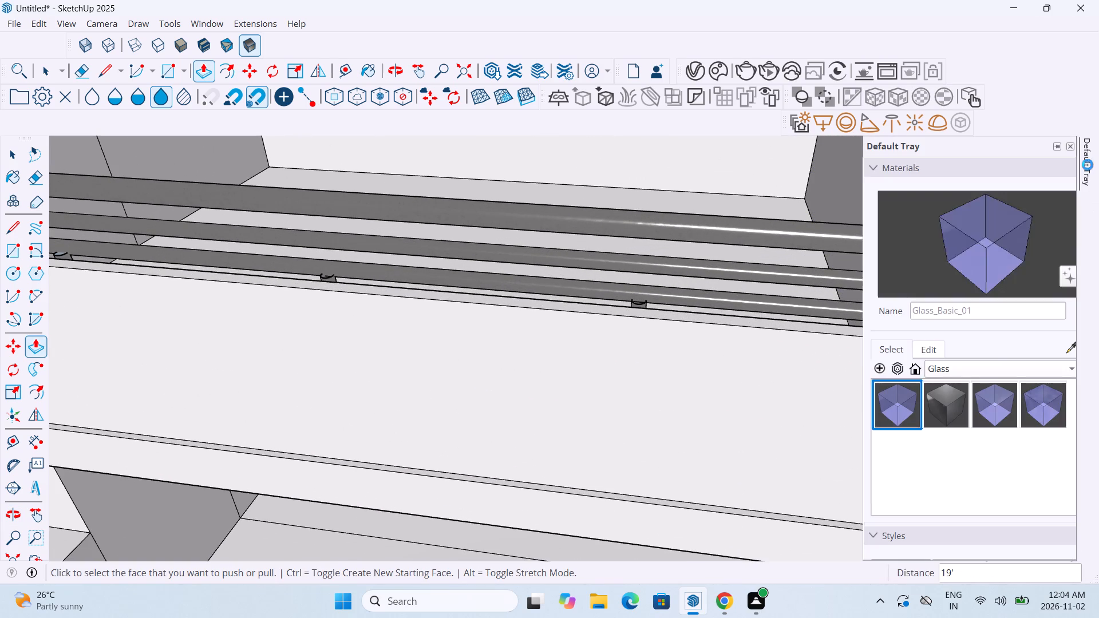
Paint the front face of the rebuilt upper railing panel with the third material of the Glass collection.
click(991, 402)
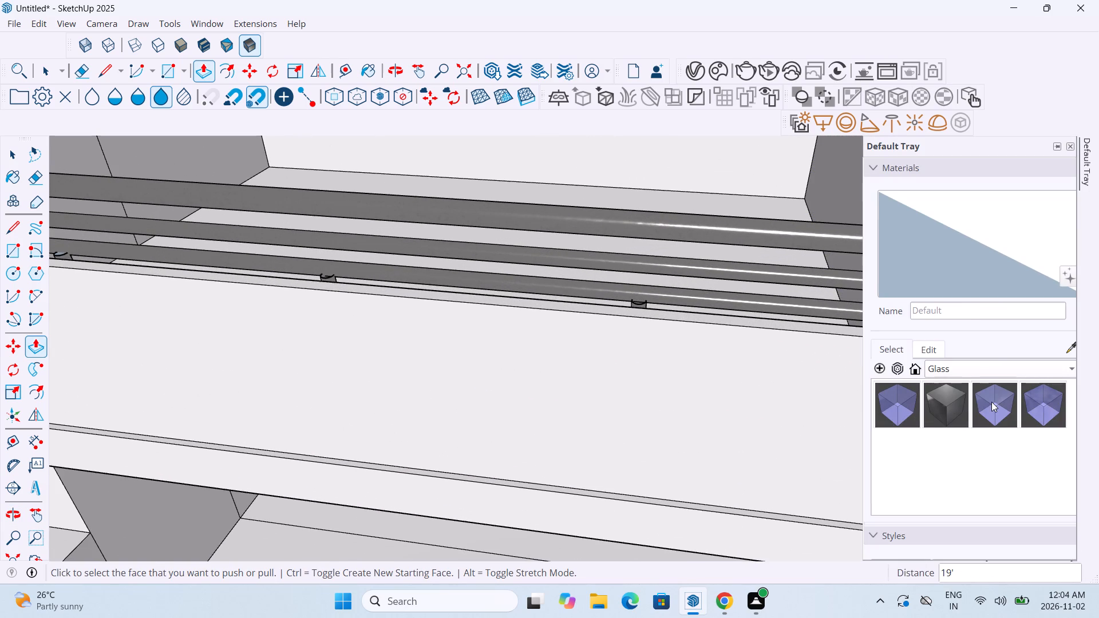
click(802, 418)
scroll(802, 418, down, 4)
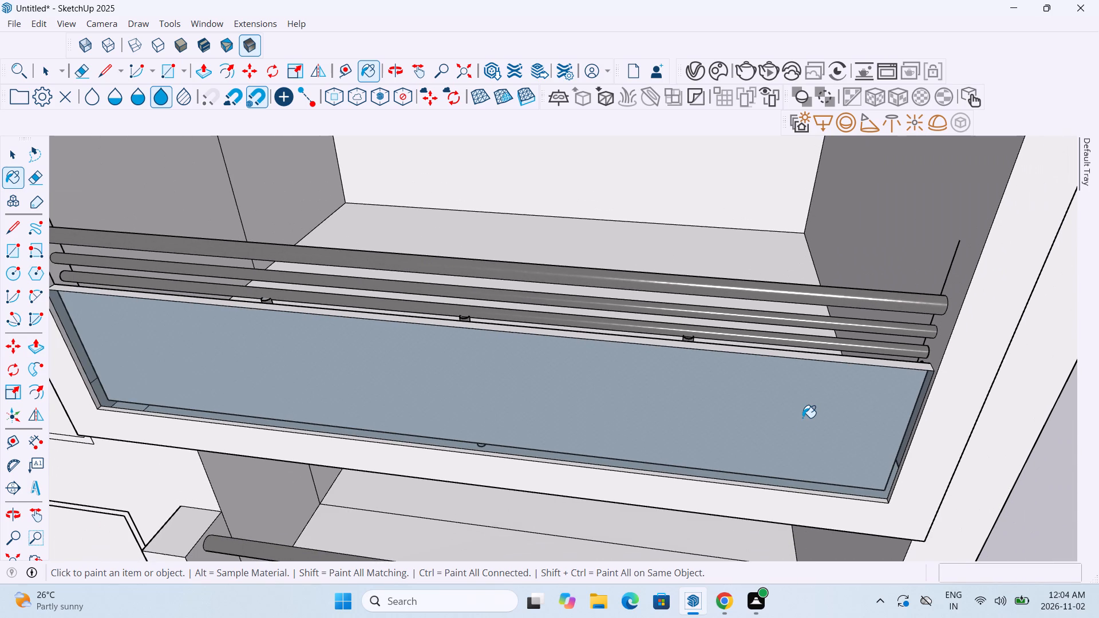
scroll(802, 418, down, 4)
middle_drag(802, 418, 802, 351)
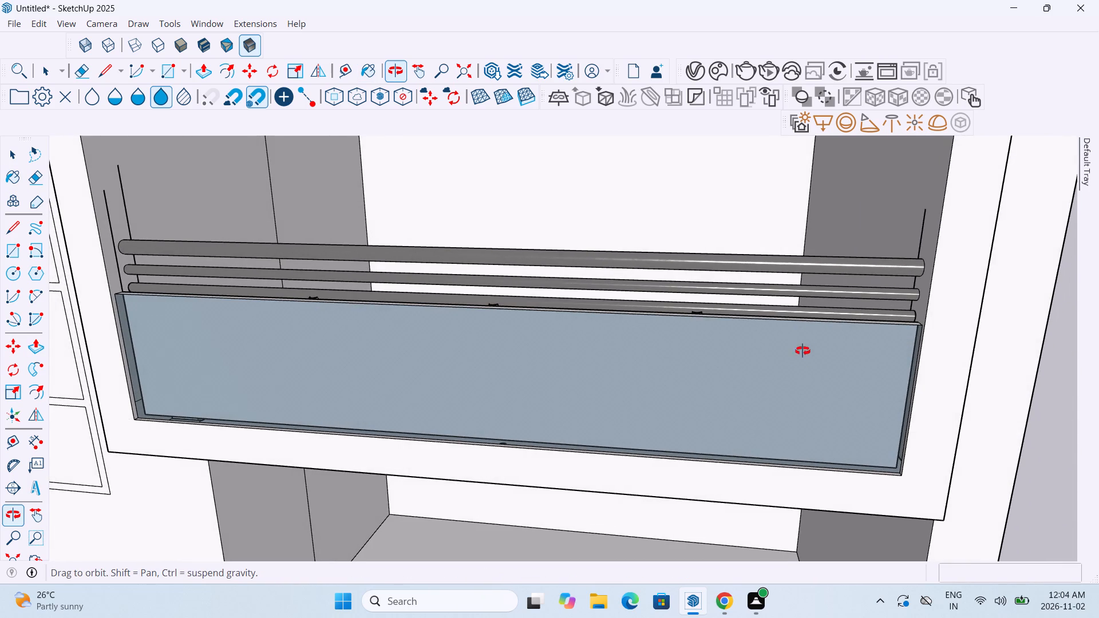
middle_drag(802, 351, 803, 412)
Paint the top face of the rebuilt upper railing panel with the same glass material.
scroll(713, 374, up, 1)
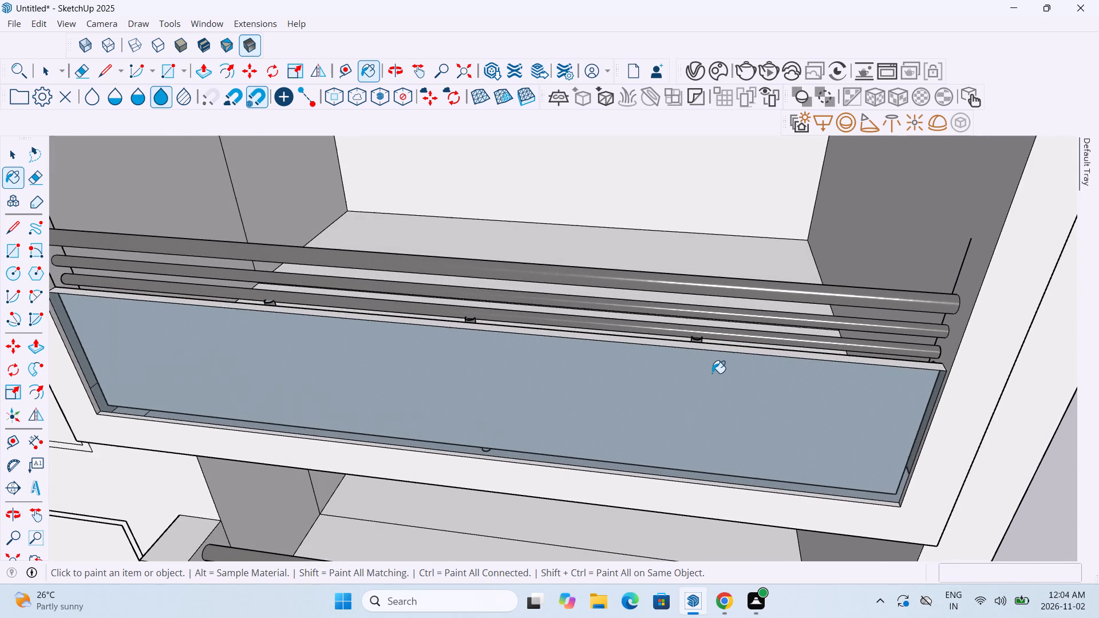
scroll(712, 373, up, 2)
middle_drag(713, 367, 715, 419)
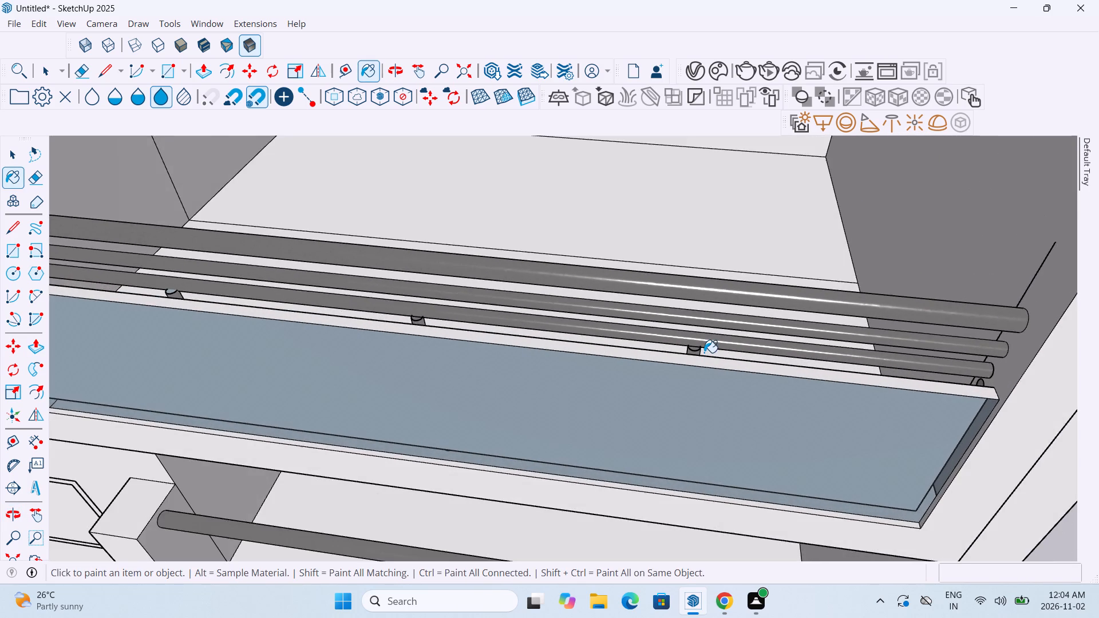
scroll(704, 352, up, 4)
click(698, 370)
Paint the back face of the upper opening's railing panel, behind the posts, with the same glass material.
scroll(698, 370, down, 8)
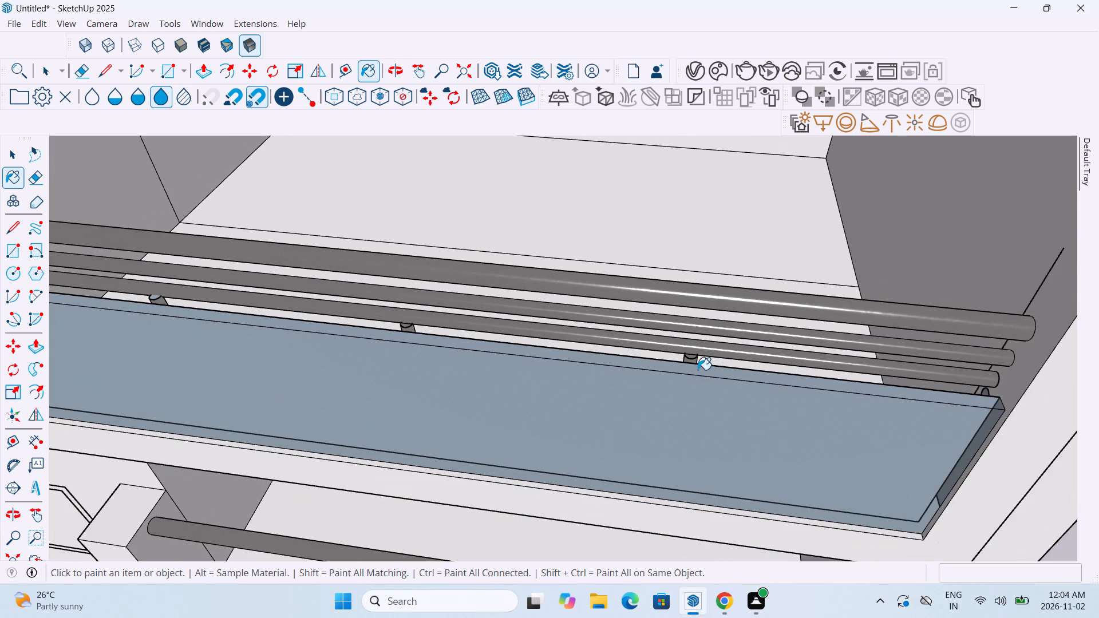
scroll(698, 370, down, 3)
middle_drag(738, 378, 863, 369)
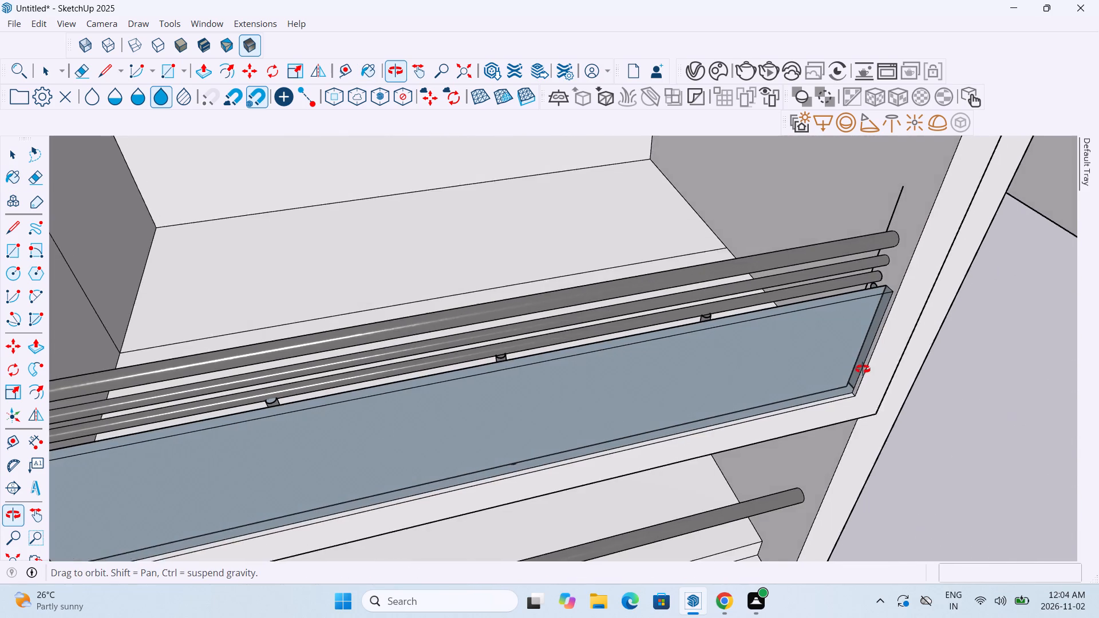
middle_drag(863, 369, 665, 427)
middle_drag(662, 350, 633, 399)
scroll(633, 395, up, 7)
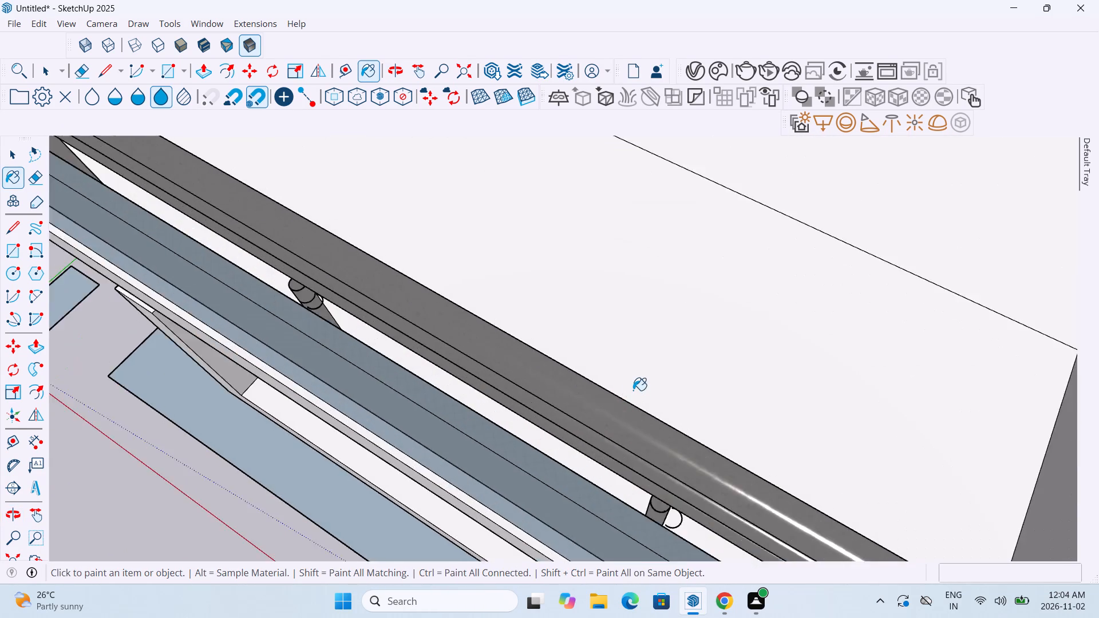
scroll(633, 390, up, 5)
middle_click(634, 389)
scroll(631, 391, down, 5)
middle_drag(635, 388, 591, 399)
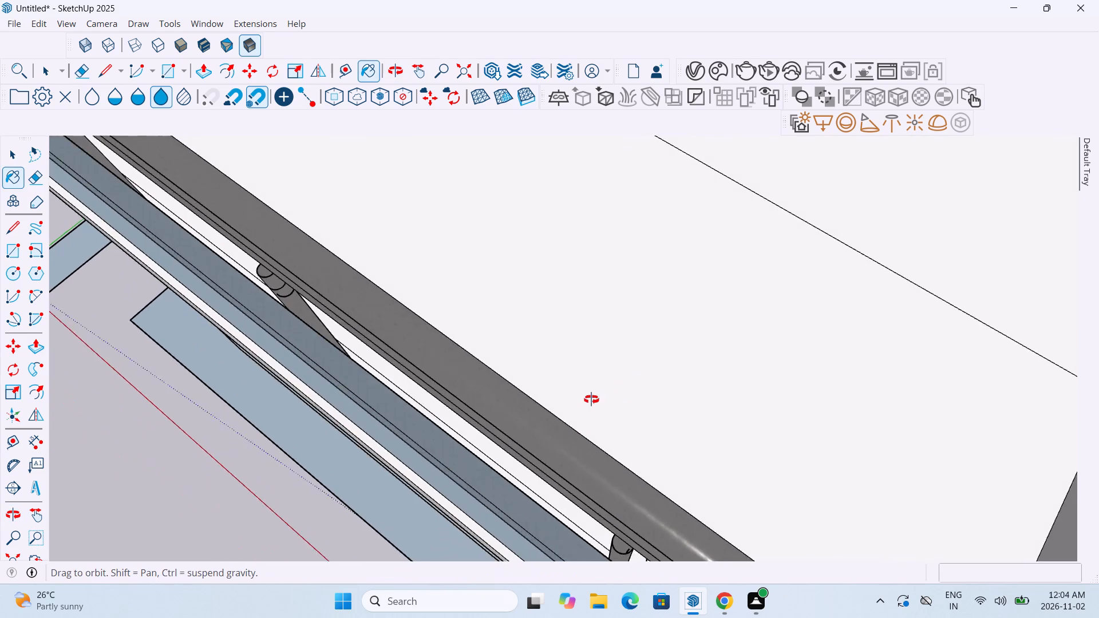
middle_drag(591, 399, 393, 397)
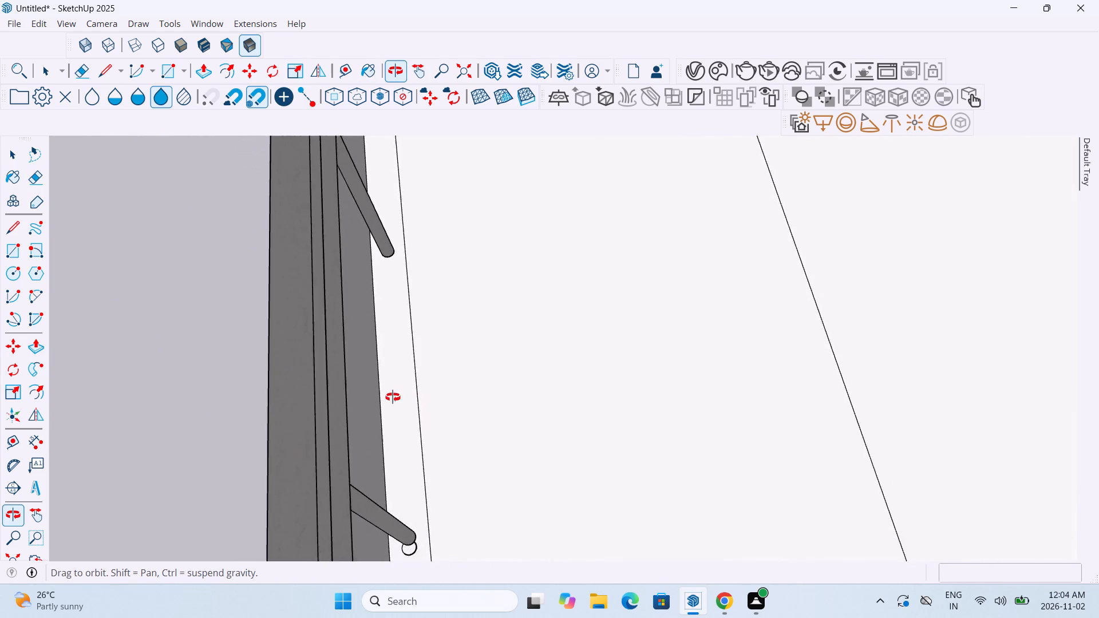
middle_drag(393, 397, 347, 387)
scroll(347, 387, down, 2)
scroll(347, 387, up, 1)
scroll(347, 387, down, 7)
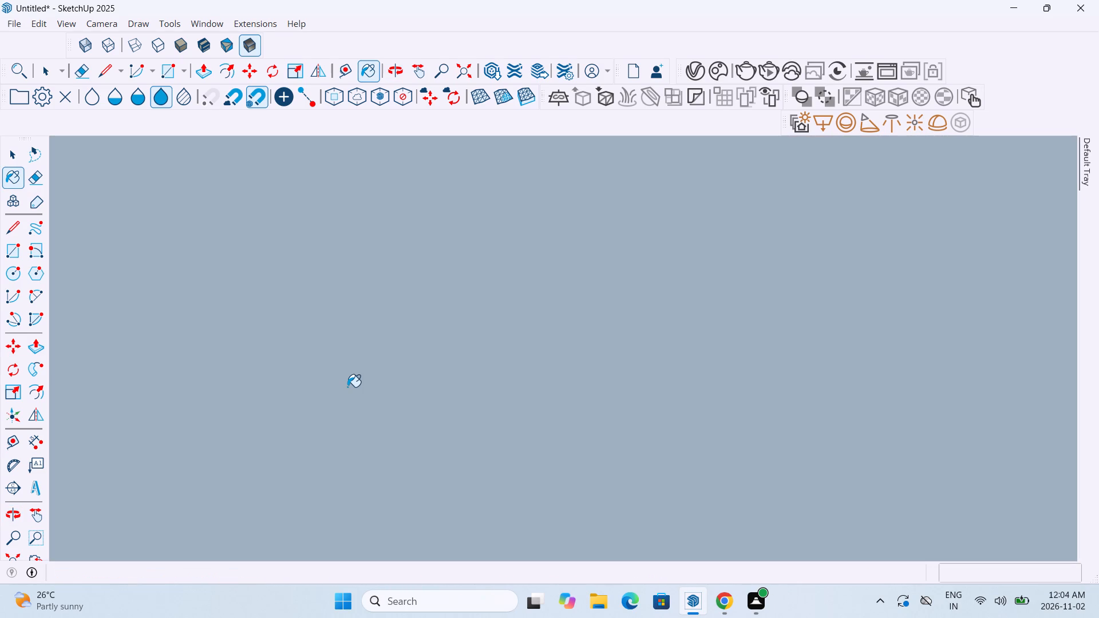
scroll(347, 387, down, 6)
scroll(347, 387, up, 1)
scroll(347, 387, down, 20)
scroll(347, 387, down, 20)
scroll(347, 387, down, 3)
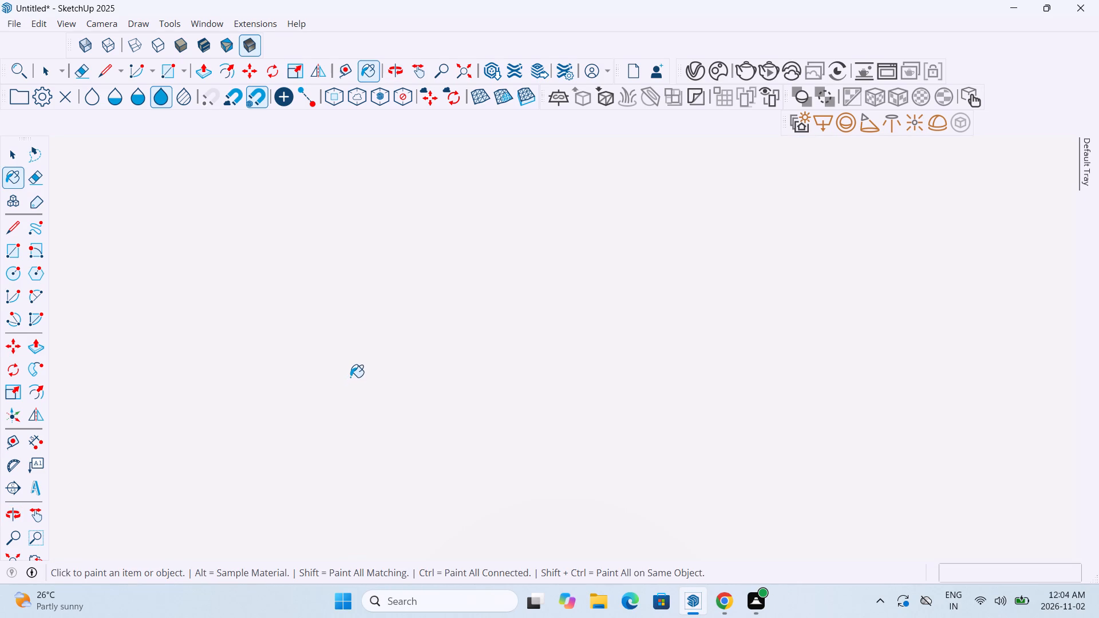
scroll(350, 377, down, 20)
scroll(350, 377, down, 13)
scroll(353, 374, down, 20)
scroll(353, 374, down, 16)
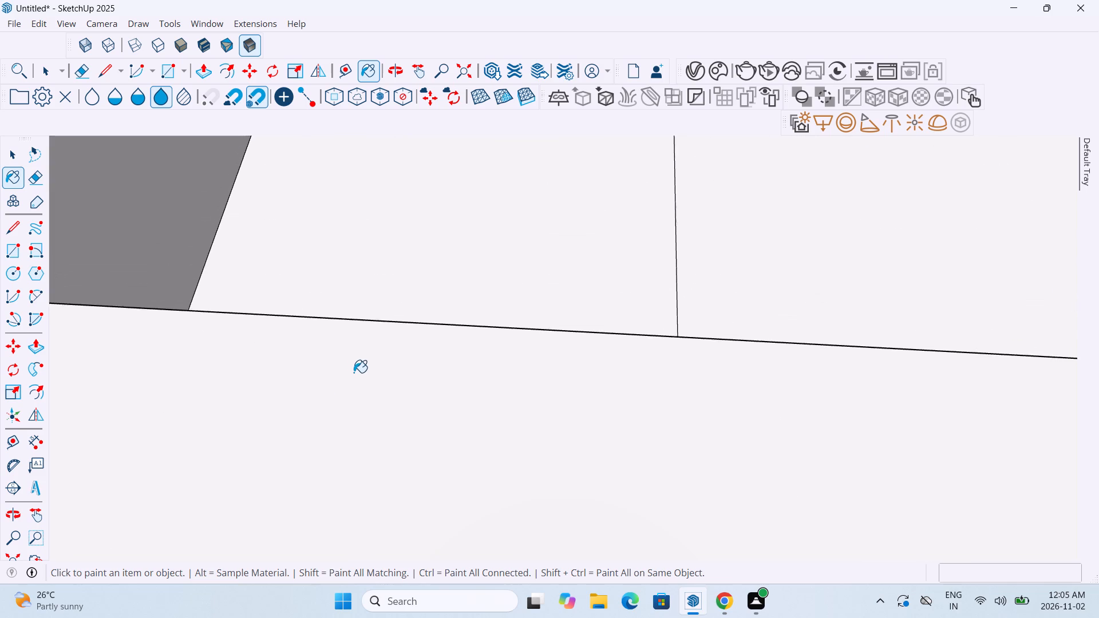
scroll(354, 373, down, 20)
scroll(354, 373, down, 20)
scroll(354, 373, down, 9)
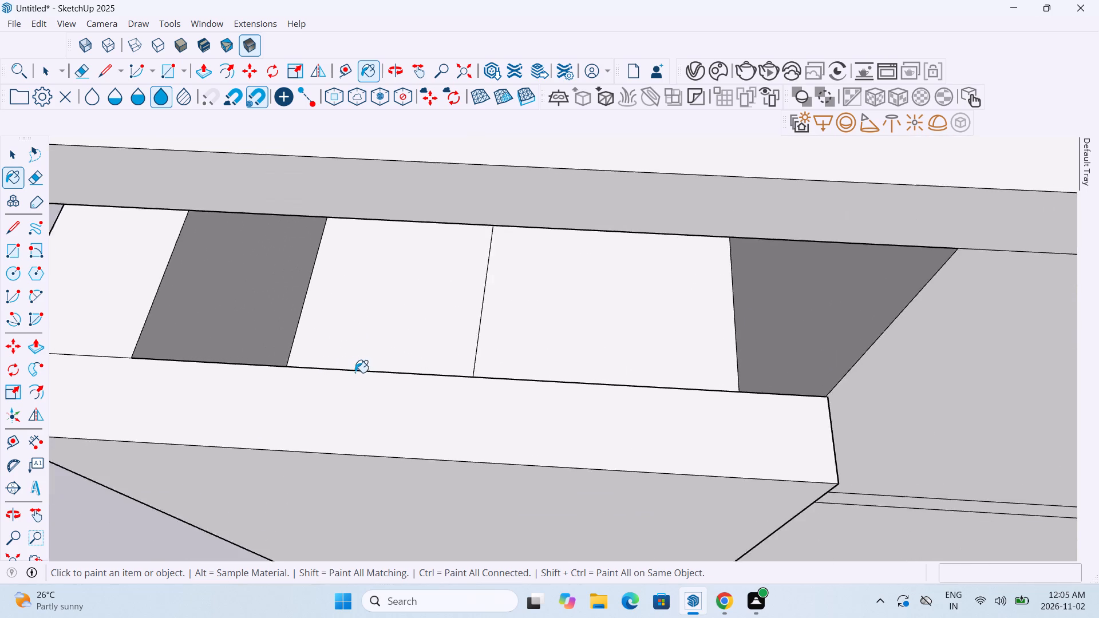
scroll(355, 373, down, 8)
middle_drag(235, 377, 350, 353)
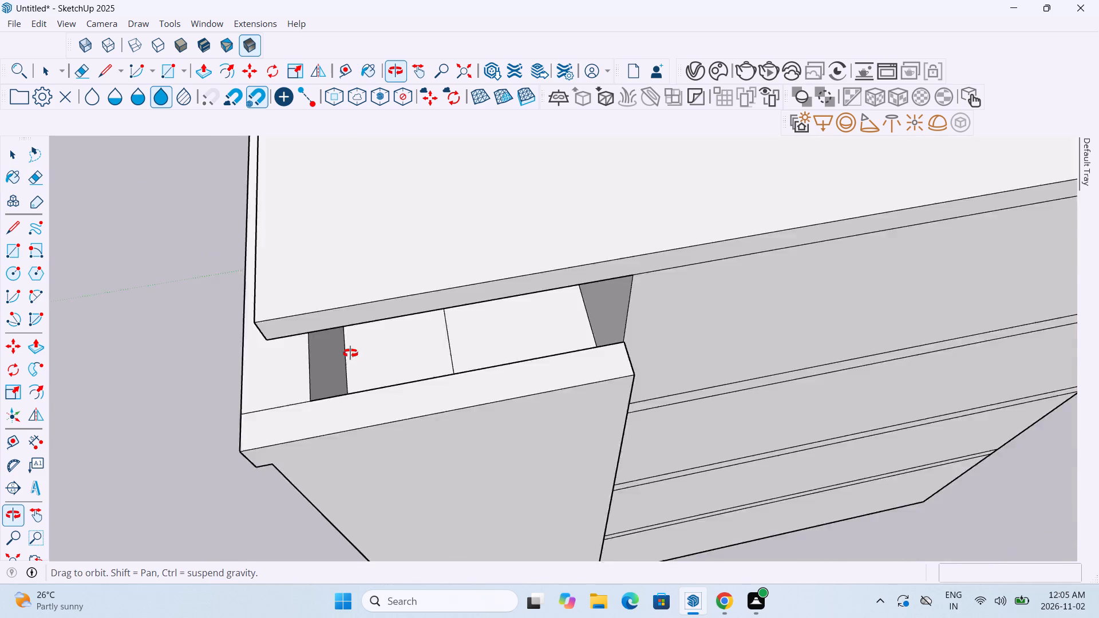
middle_drag(350, 353, 491, 287)
scroll(383, 457, up, 5)
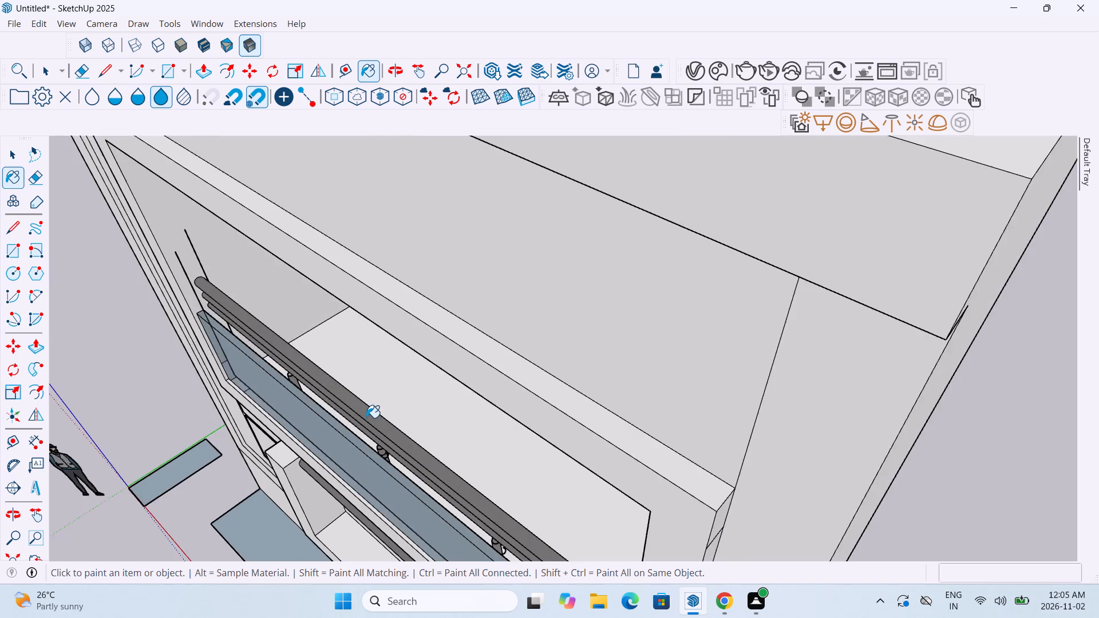
scroll(366, 418, up, 8)
middle_drag(366, 418, 294, 417)
scroll(317, 405, up, 5)
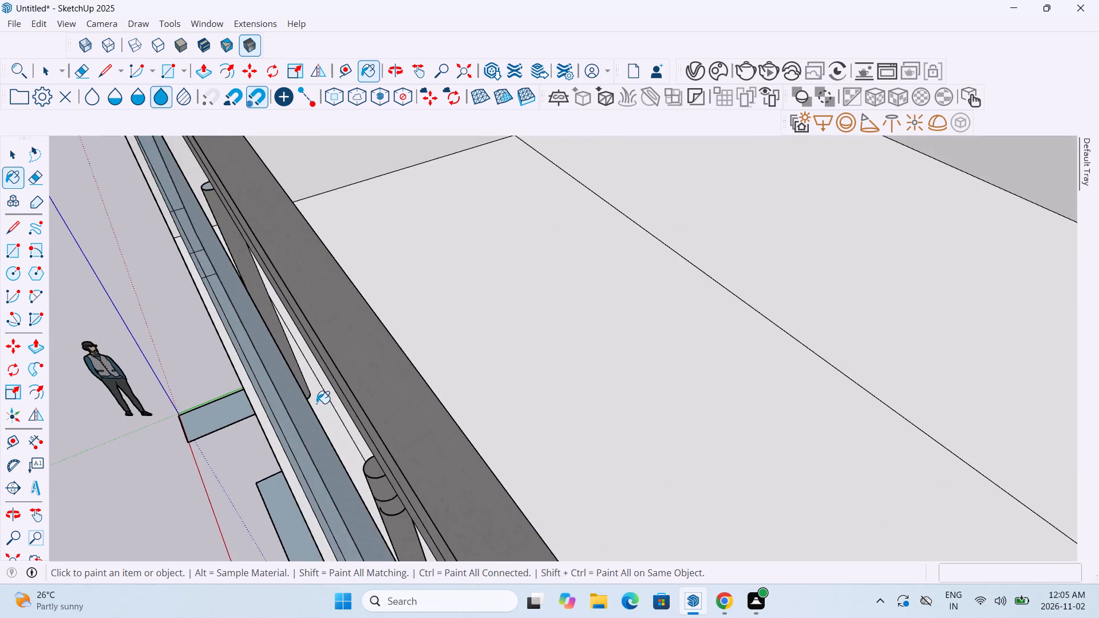
scroll(317, 403, up, 6)
middle_drag(317, 403, 306, 409)
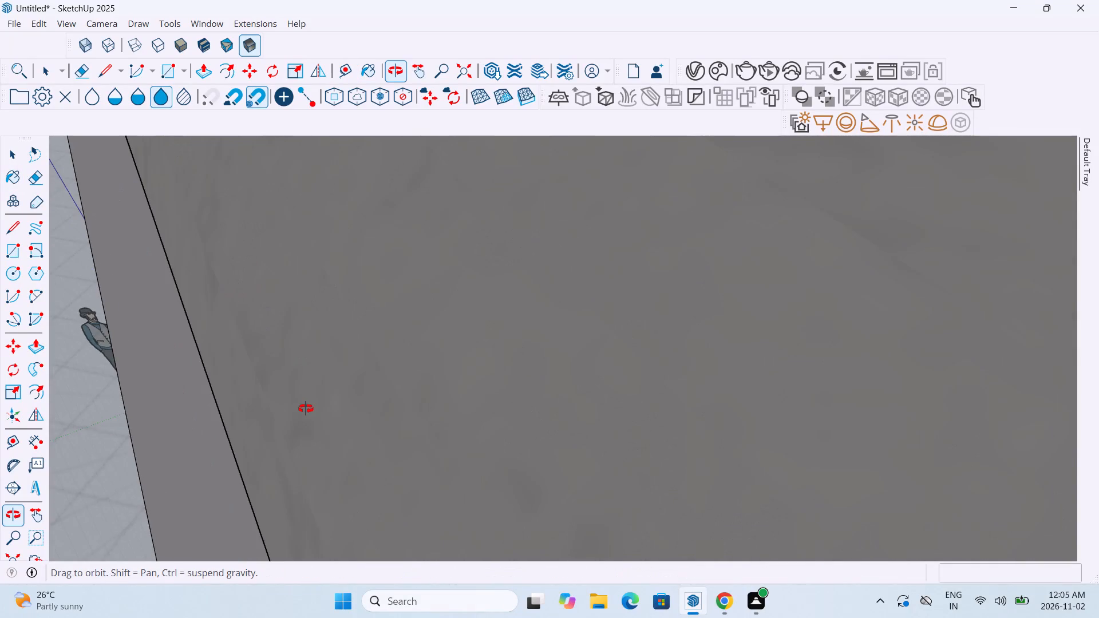
middle_drag(306, 409, 334, 406)
scroll(334, 406, down, 14)
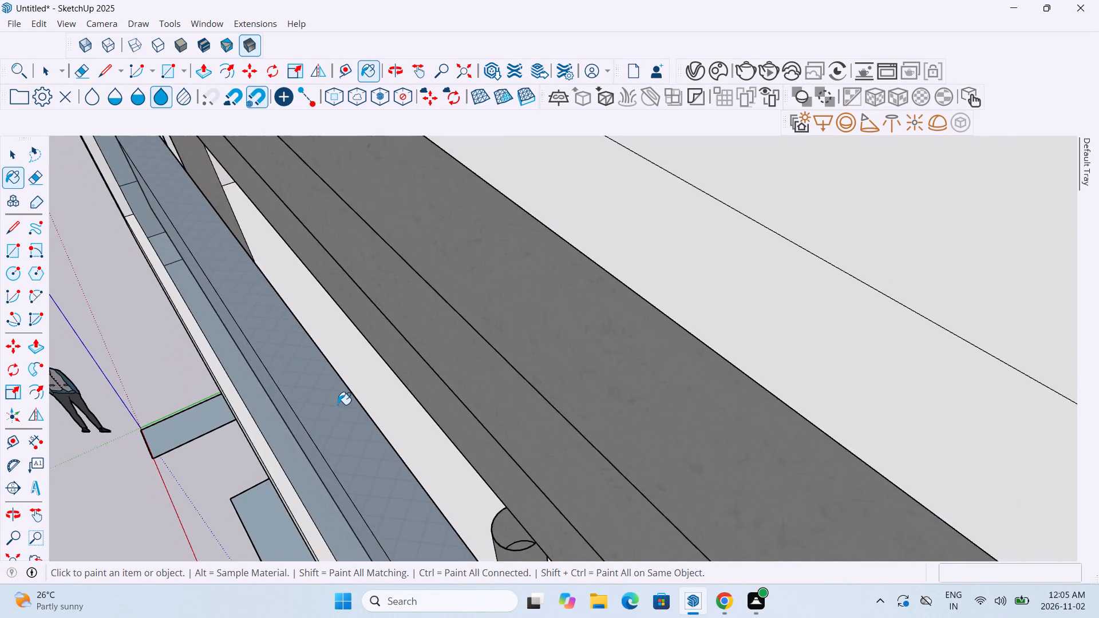
scroll(338, 405, down, 7)
scroll(527, 326, up, 5)
middle_drag(521, 347, 484, 354)
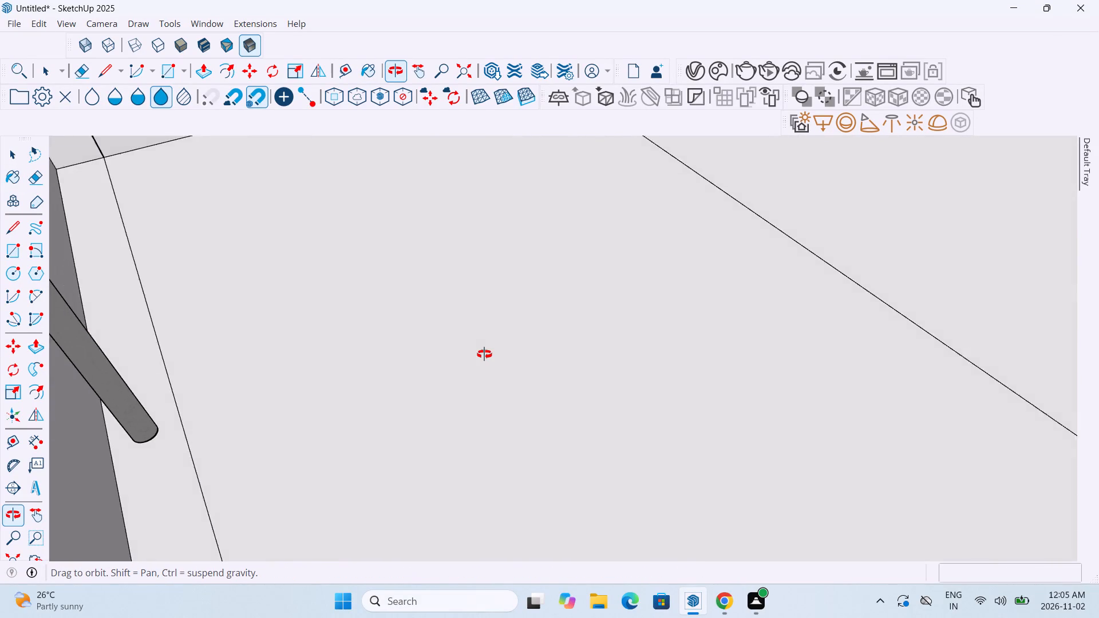
middle_drag(484, 354, 461, 328)
click(86, 401)
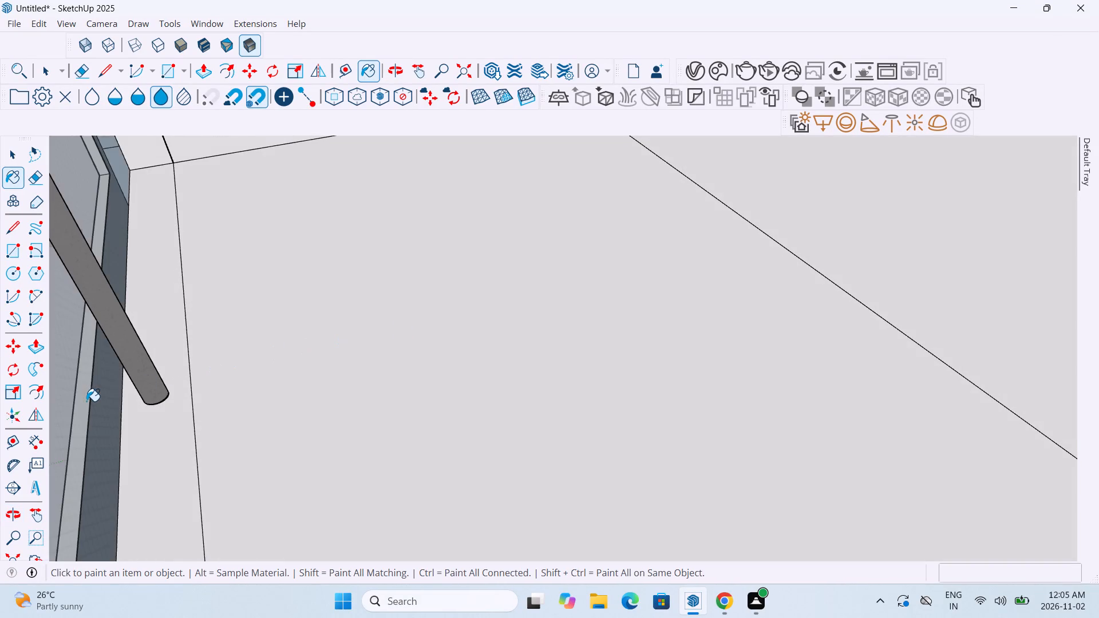
Inspect the upper opening's glass-painted panel, posts and rails from the front and from the side.
scroll(131, 371, down, 14)
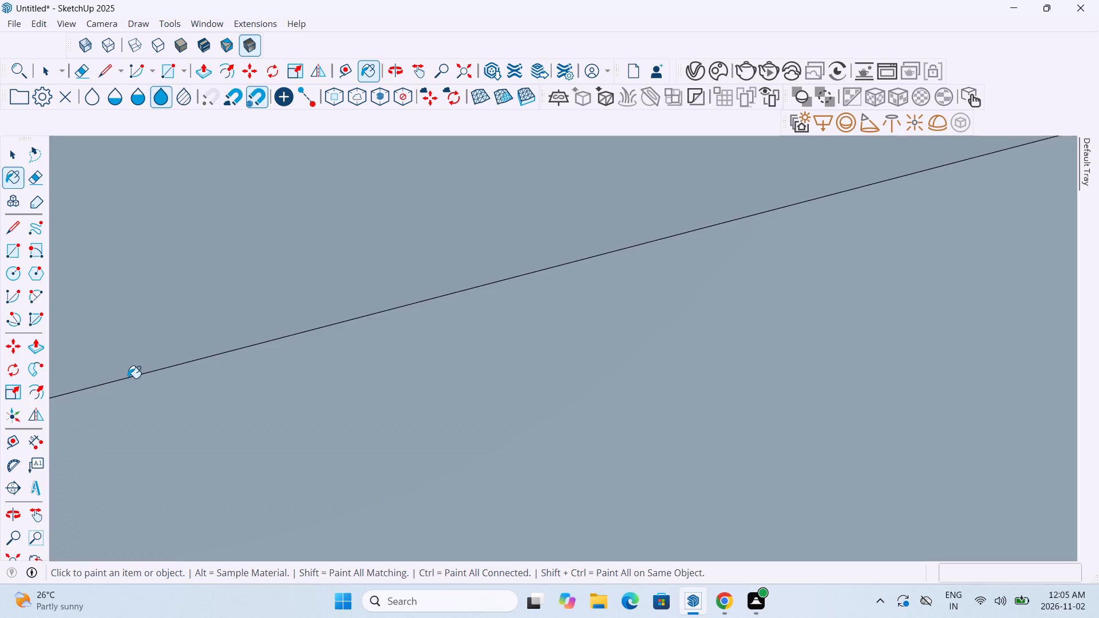
scroll(126, 379, down, 20)
scroll(126, 379, down, 20)
scroll(126, 379, down, 14)
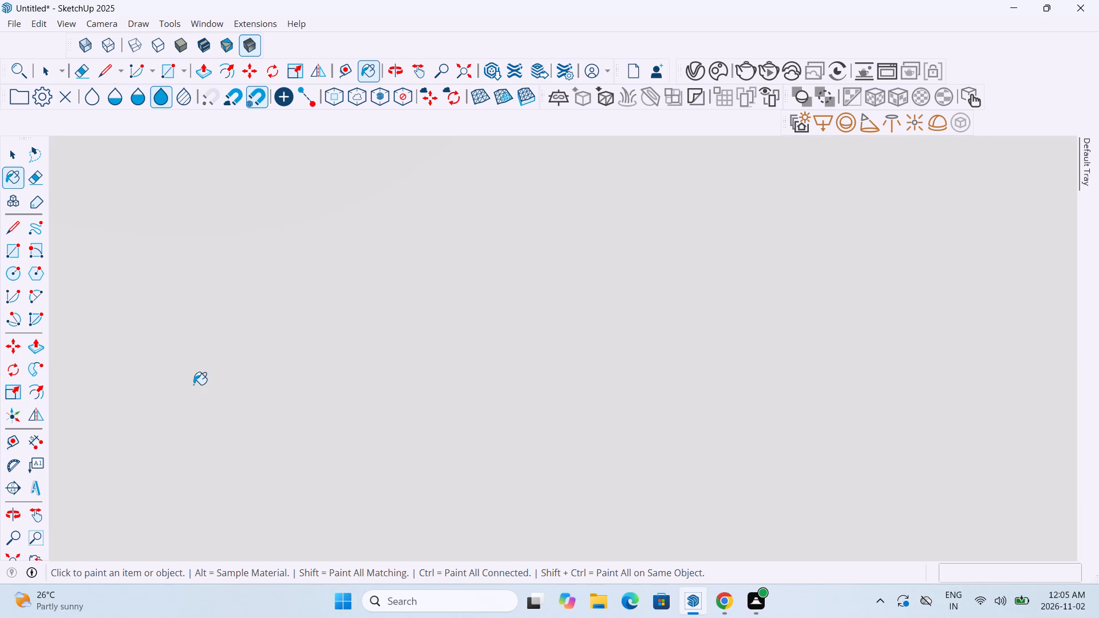
scroll(193, 385, down, 8)
scroll(193, 383, up, 1)
scroll(193, 383, down, 20)
scroll(193, 383, down, 20)
scroll(193, 383, down, 1)
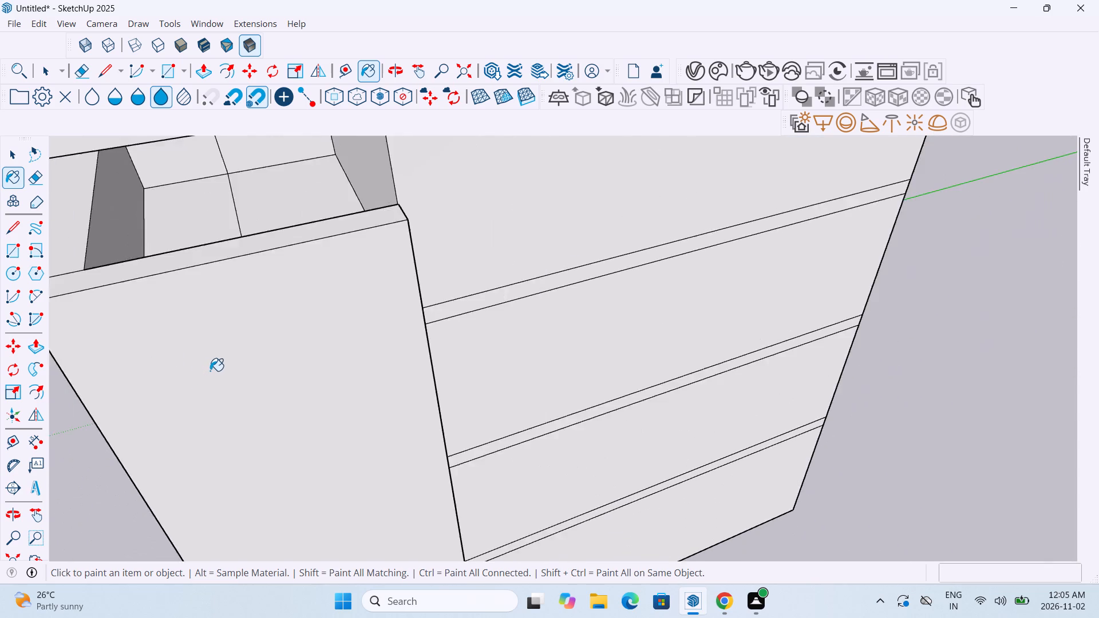
scroll(210, 371, down, 4)
middle_drag(205, 380, 508, 286)
scroll(508, 286, down, 7)
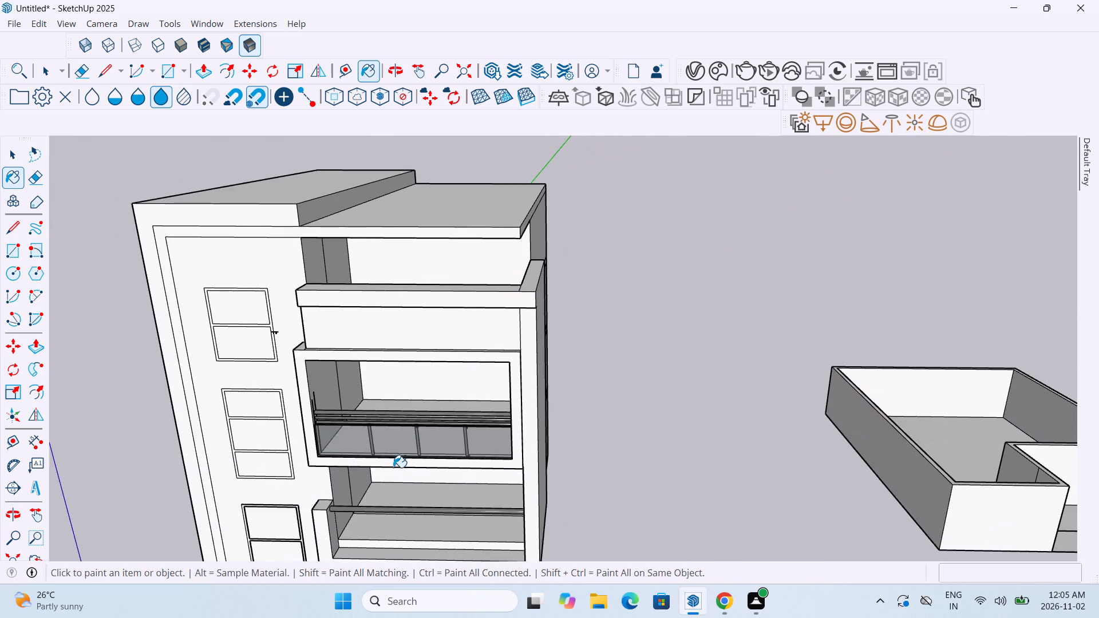
middle_drag(392, 469, 425, 405)
scroll(426, 402, up, 5)
middle_drag(400, 473, 334, 473)
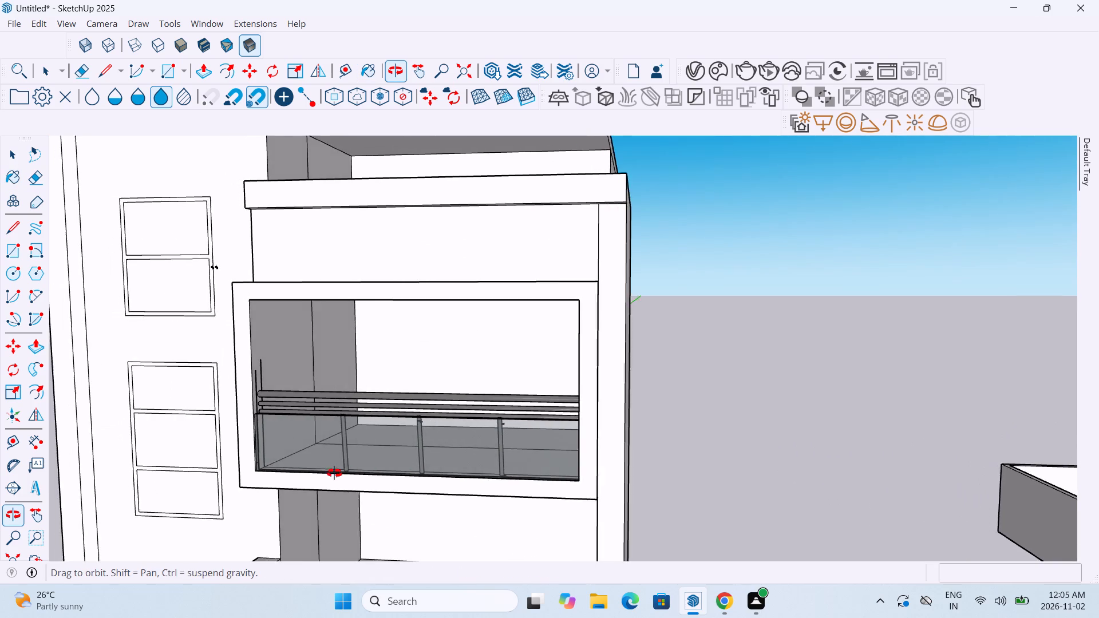
middle_drag(334, 473, 284, 475)
scroll(315, 446, up, 11)
middle_drag(316, 445, 295, 459)
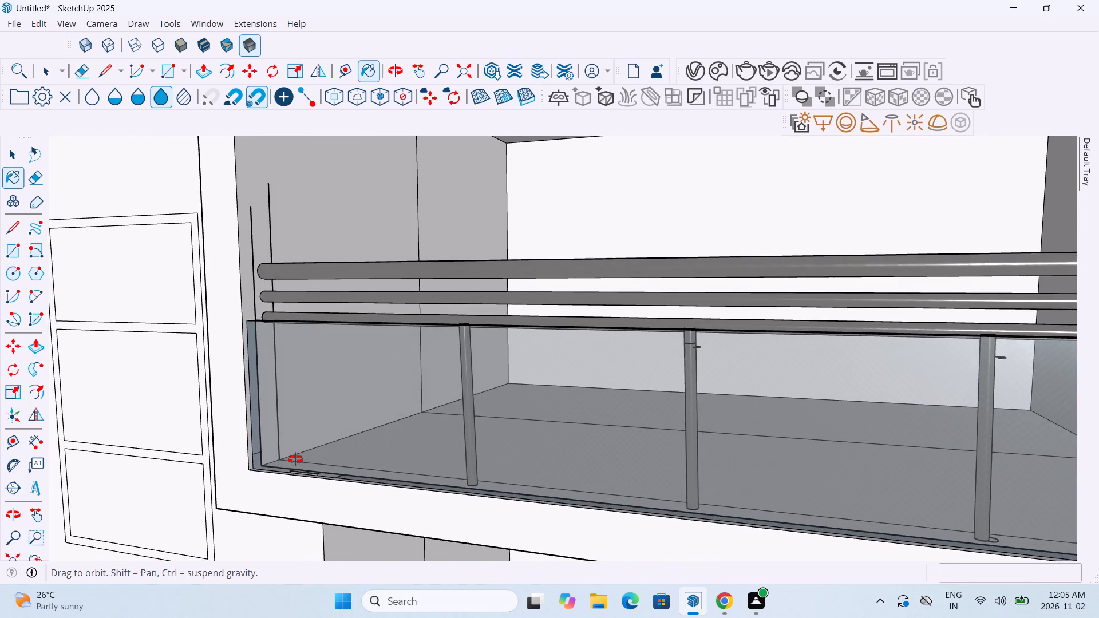
middle_drag(295, 459, 225, 488)
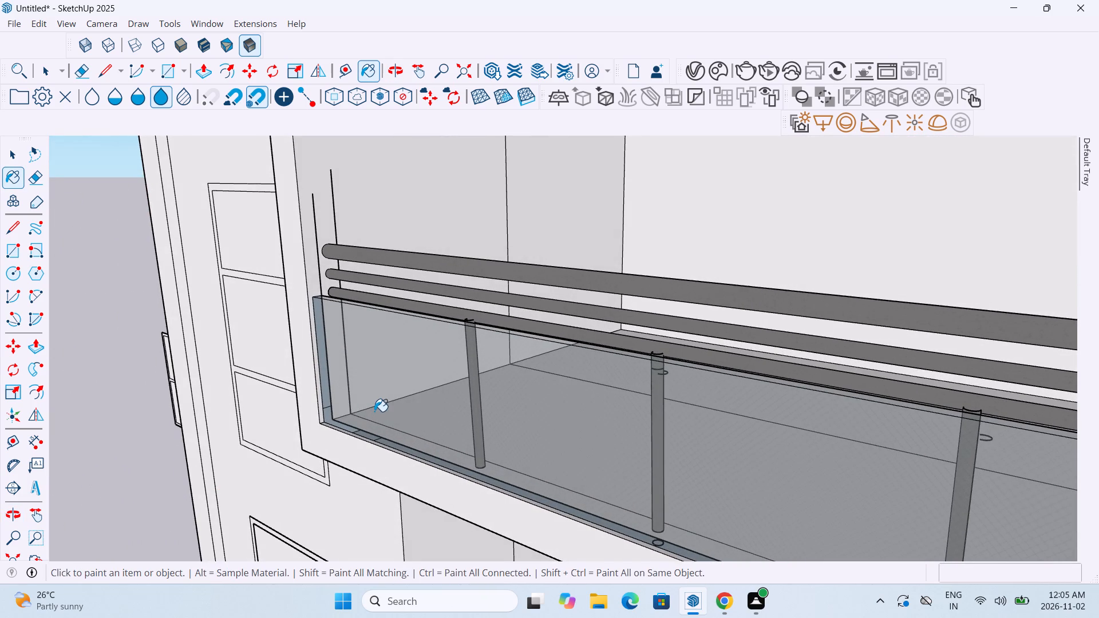
key(Escape)
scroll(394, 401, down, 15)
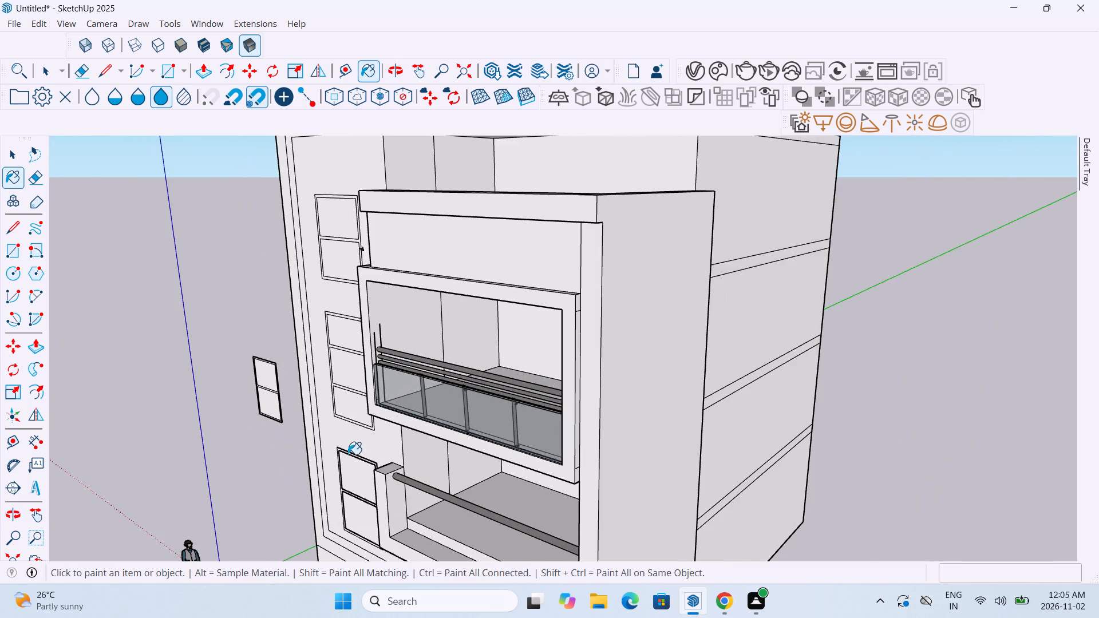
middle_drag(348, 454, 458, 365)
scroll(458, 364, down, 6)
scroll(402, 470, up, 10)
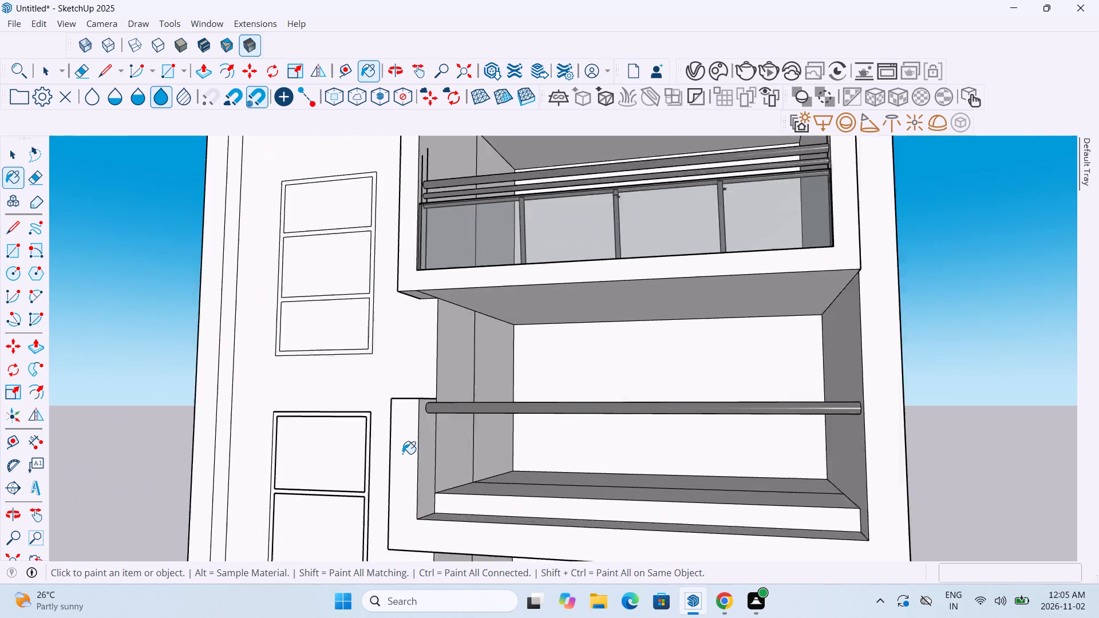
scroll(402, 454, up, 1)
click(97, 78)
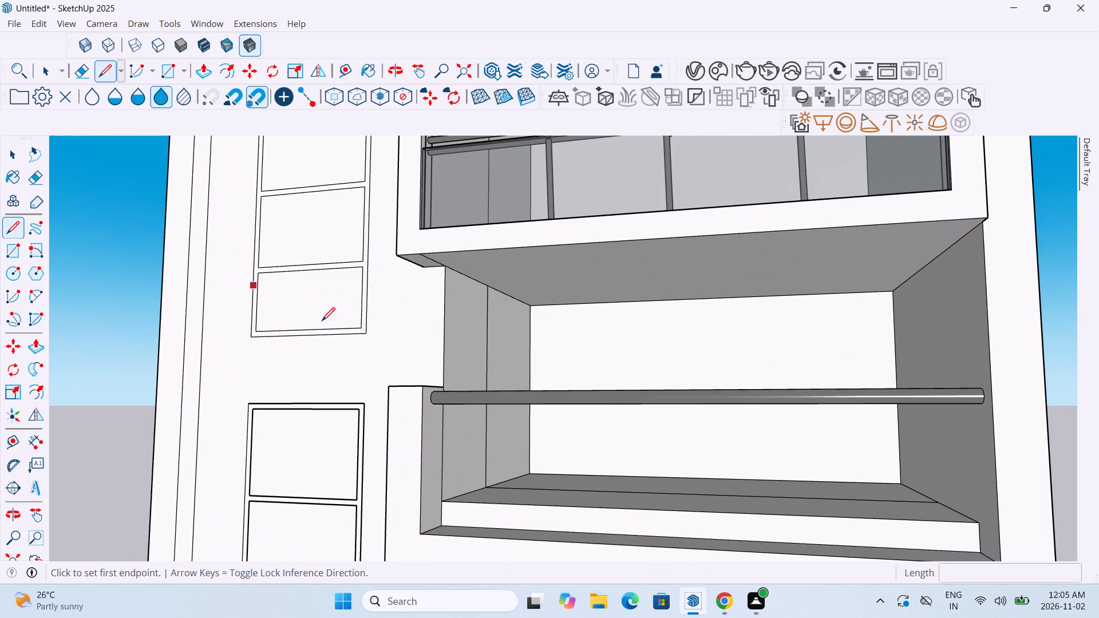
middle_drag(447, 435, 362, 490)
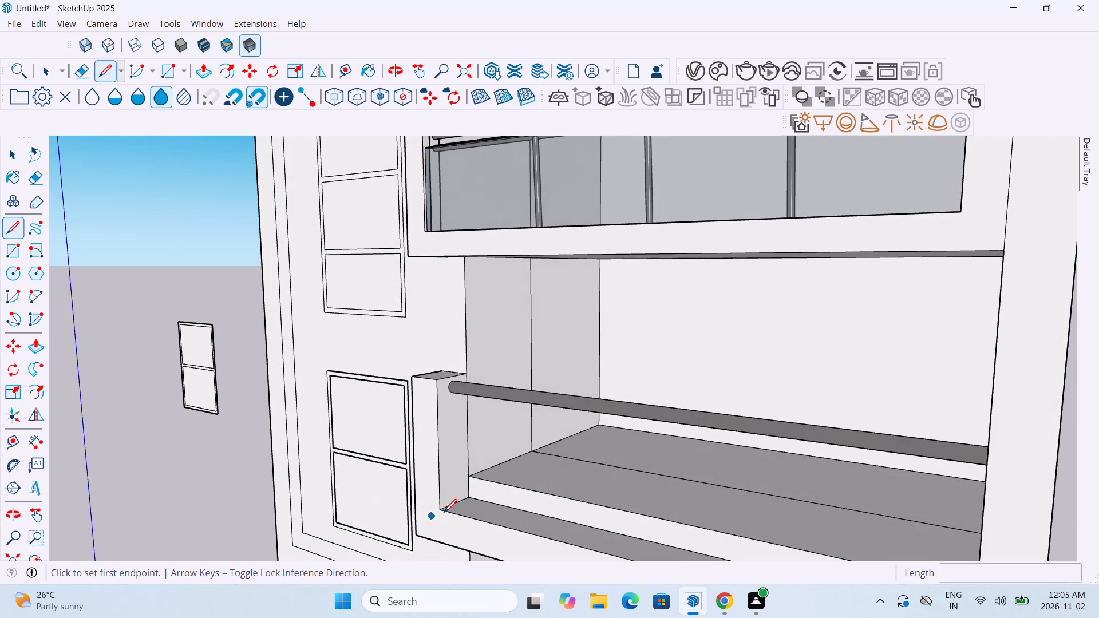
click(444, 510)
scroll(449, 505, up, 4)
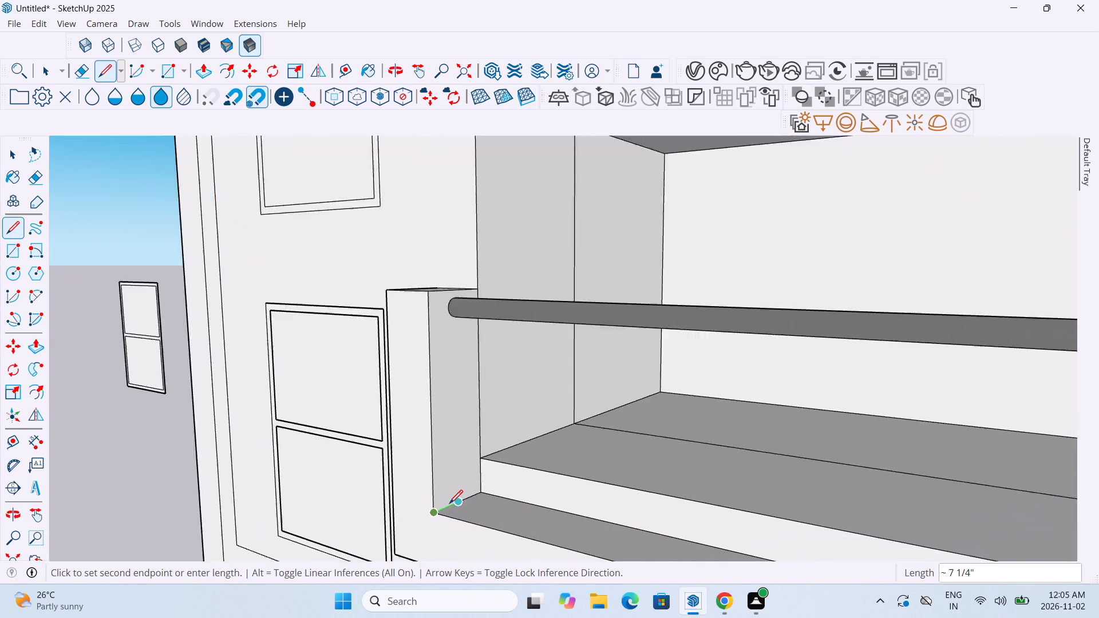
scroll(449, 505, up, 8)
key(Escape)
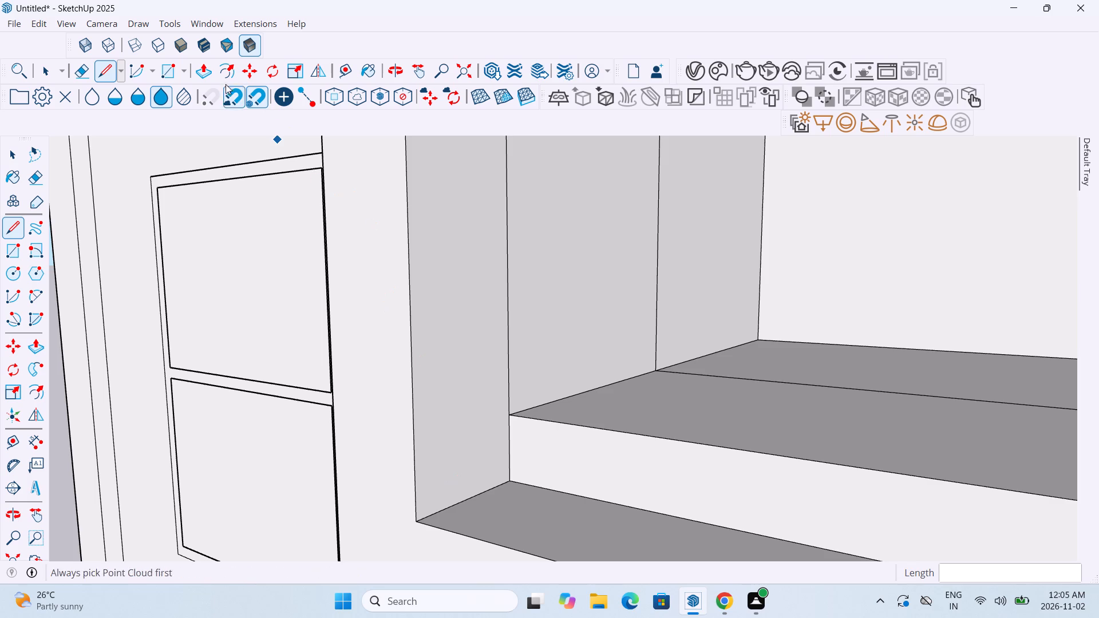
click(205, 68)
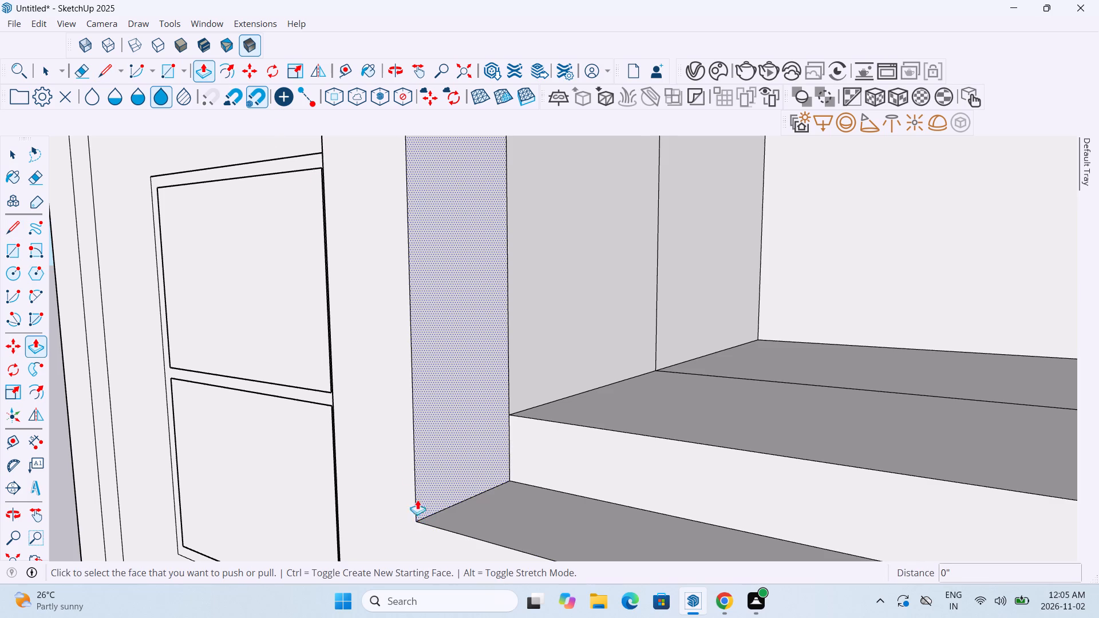
Draw a rectangle about 5' 1 1/4" by 10 3/16" on the lower opening's inner side face, from its bottom front corner up to the rail.
click(164, 74)
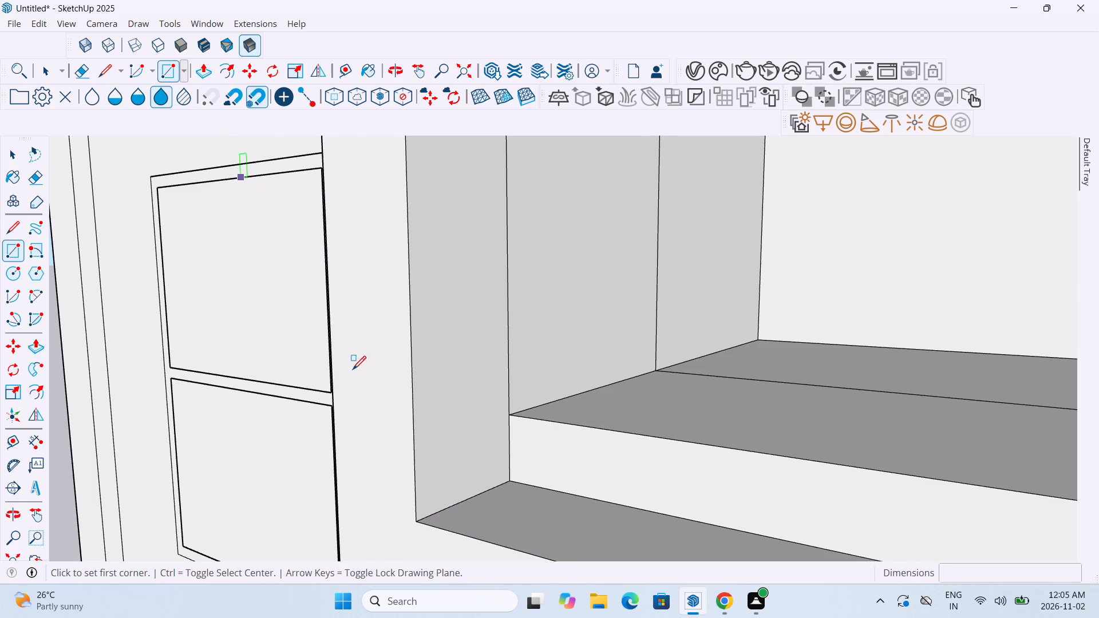
click(417, 524)
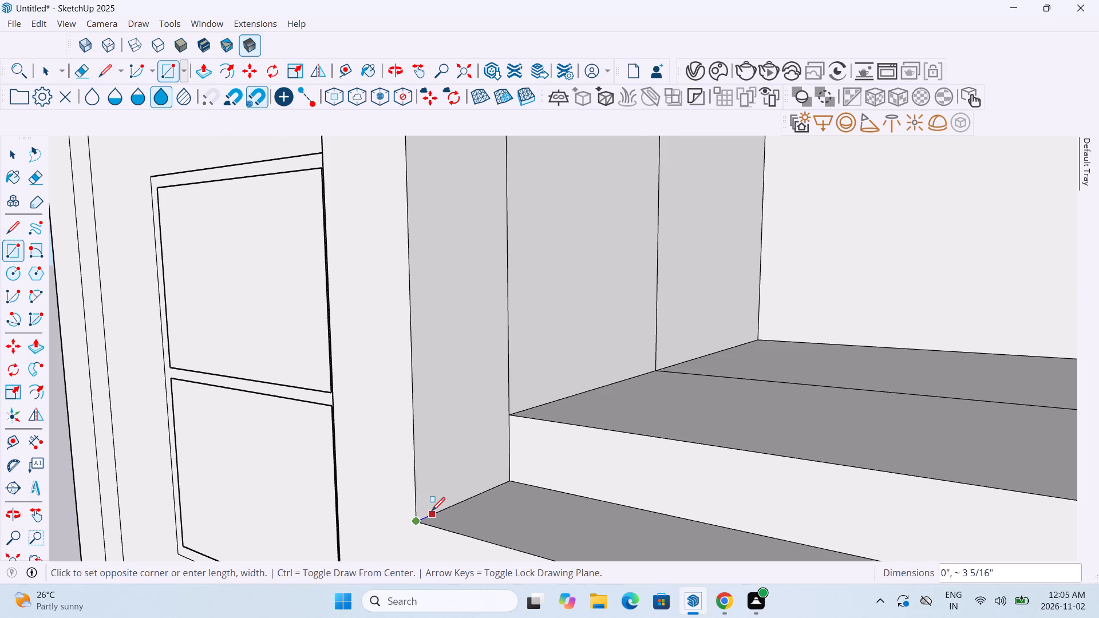
click(432, 512)
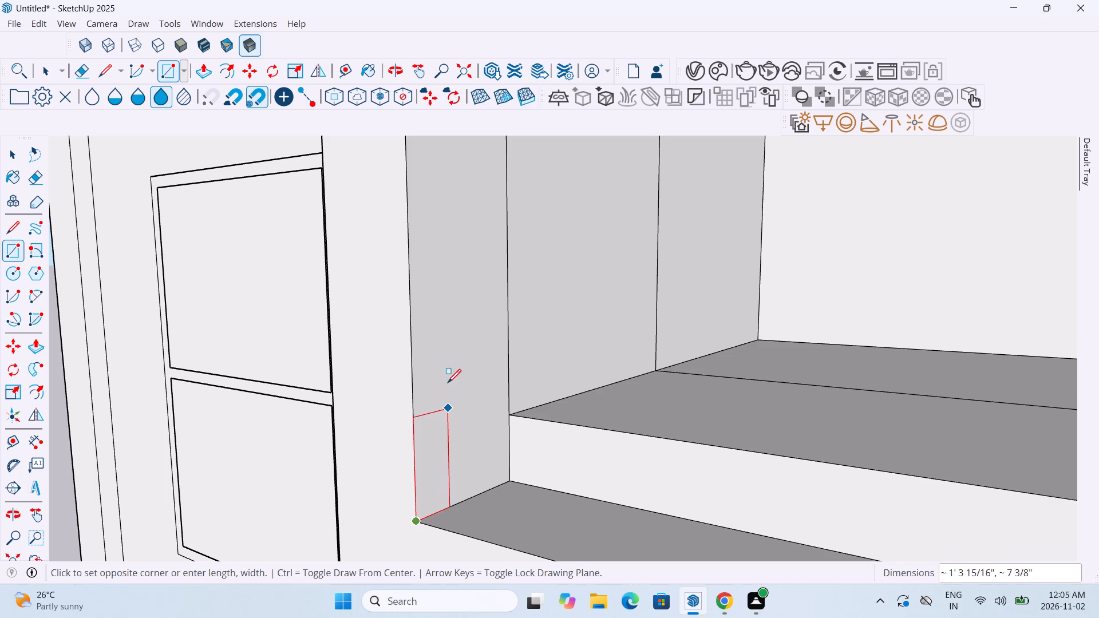
scroll(453, 274, down, 8)
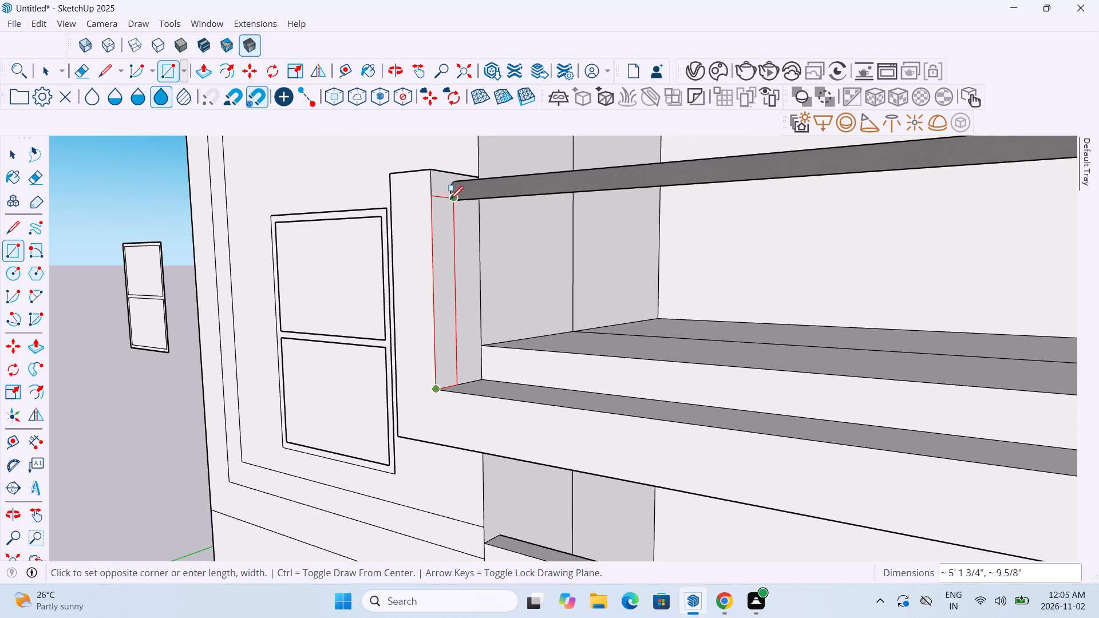
click(450, 203)
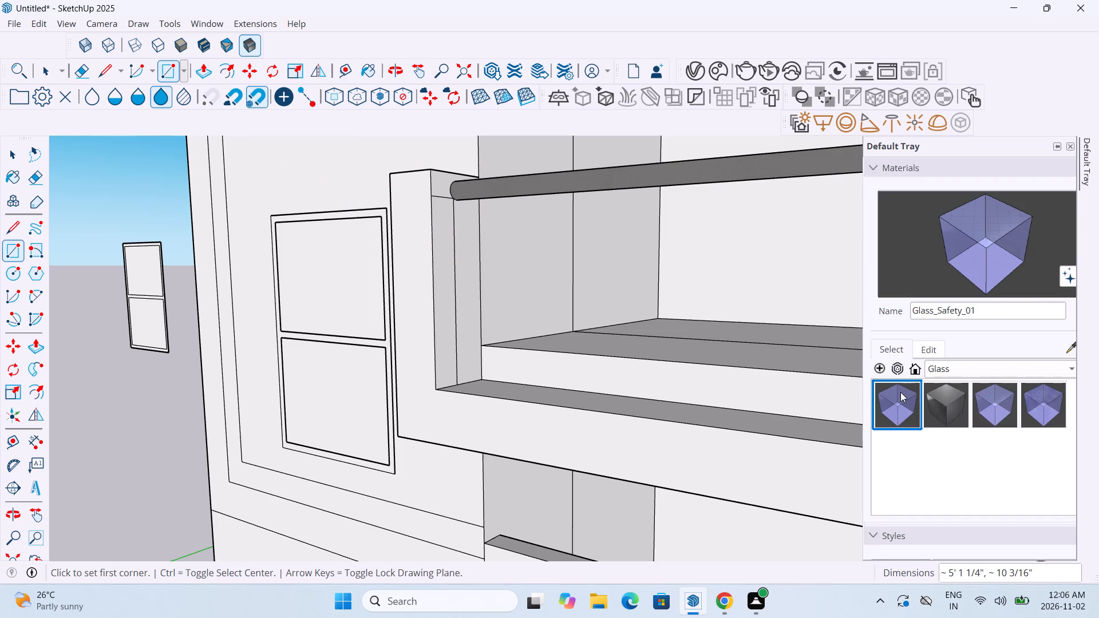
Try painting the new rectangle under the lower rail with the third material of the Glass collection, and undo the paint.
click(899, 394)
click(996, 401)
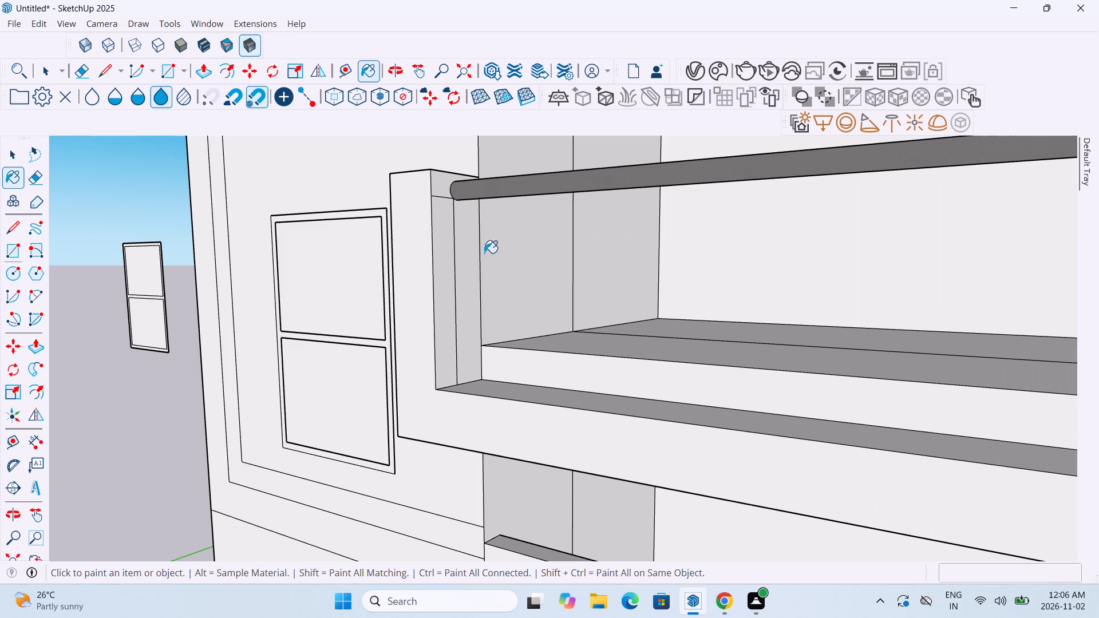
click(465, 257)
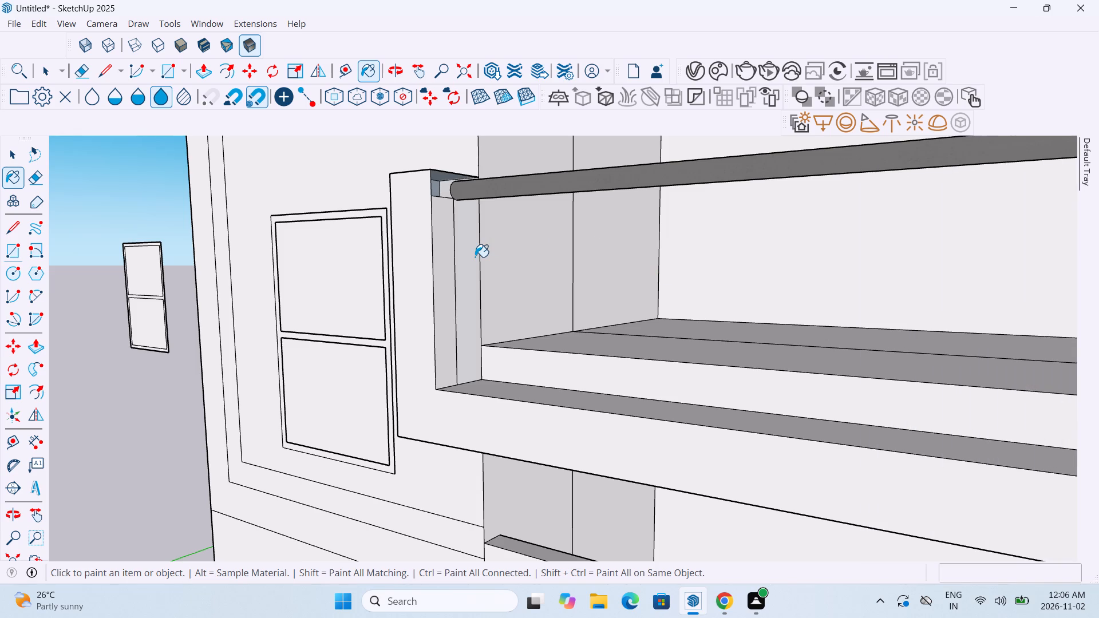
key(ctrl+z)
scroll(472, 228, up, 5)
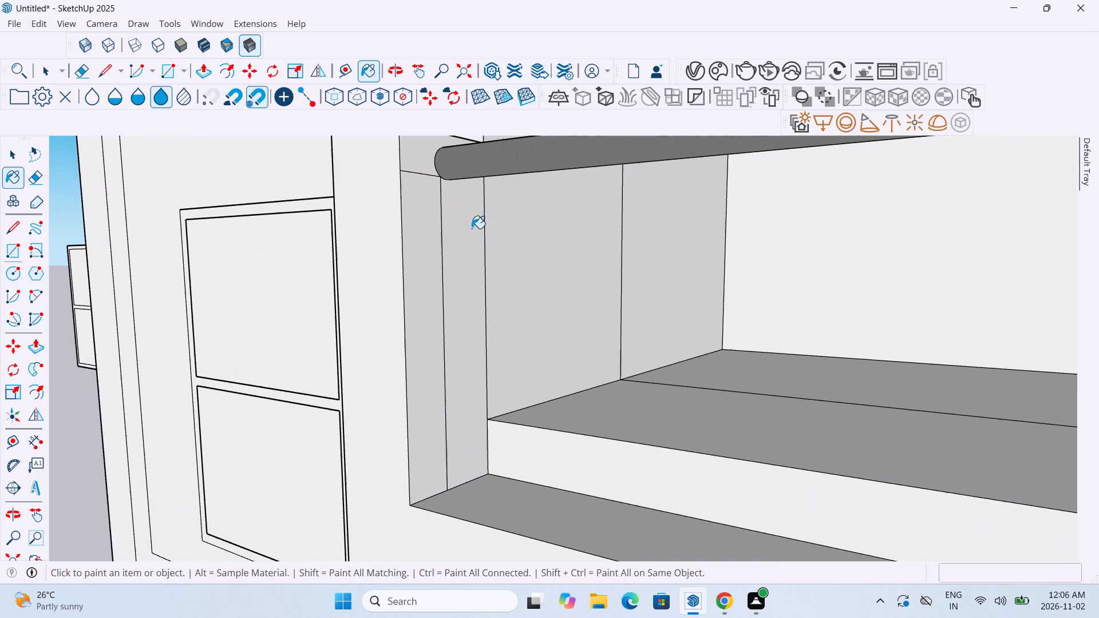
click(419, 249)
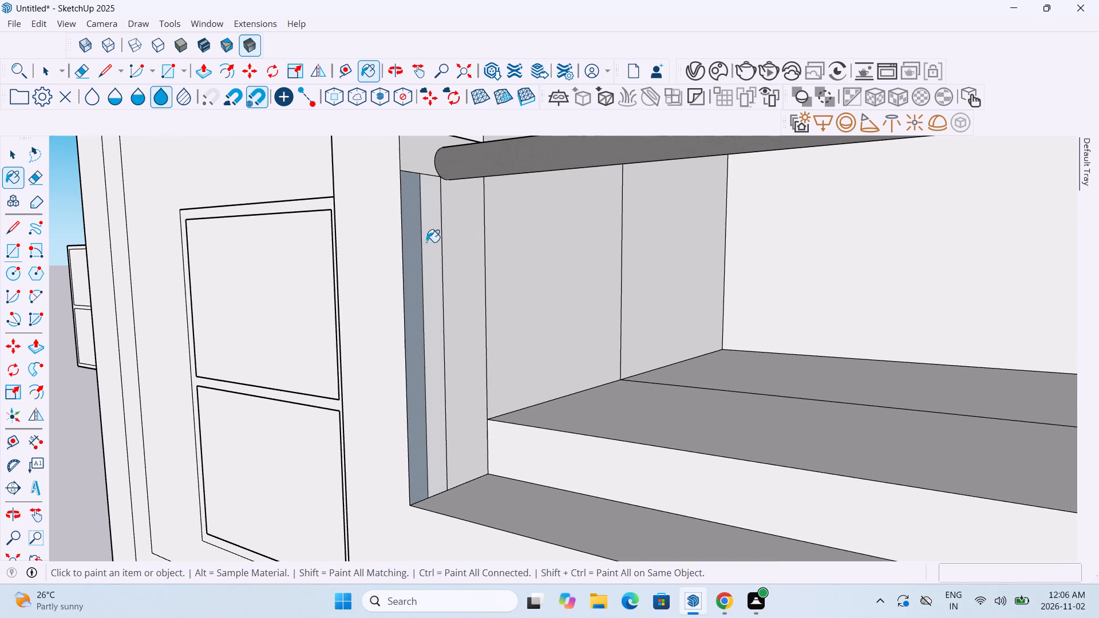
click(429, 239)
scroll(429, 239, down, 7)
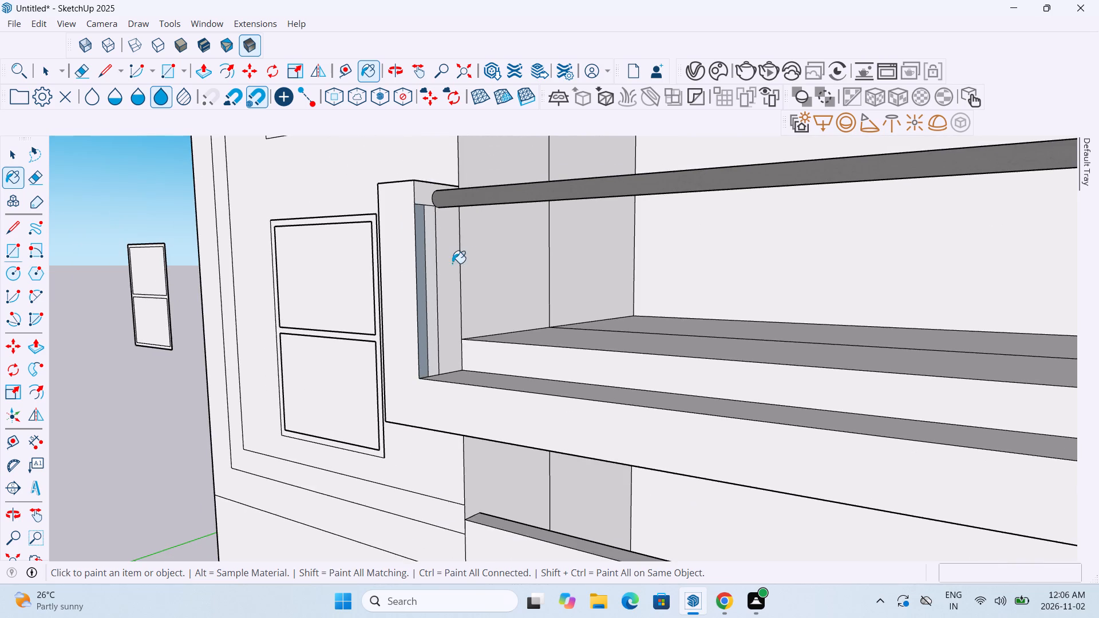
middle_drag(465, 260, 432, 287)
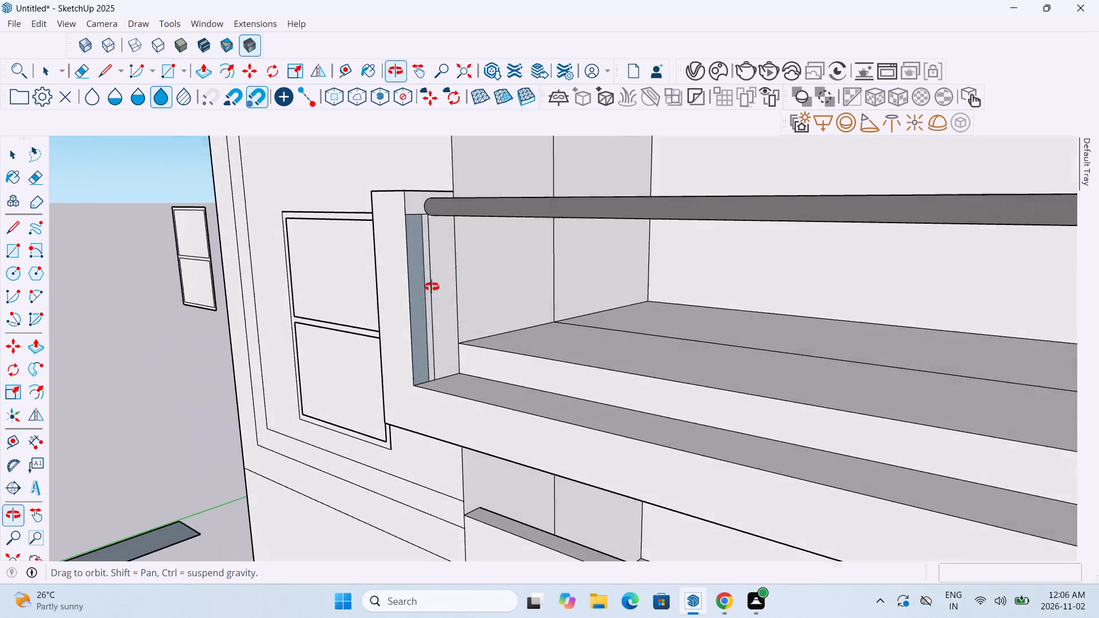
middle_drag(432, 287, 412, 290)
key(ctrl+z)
Push/Pull the rectangle under the lower rail about 2' 11 3/16" into the opening to start the panel.
scroll(442, 240, up, 1)
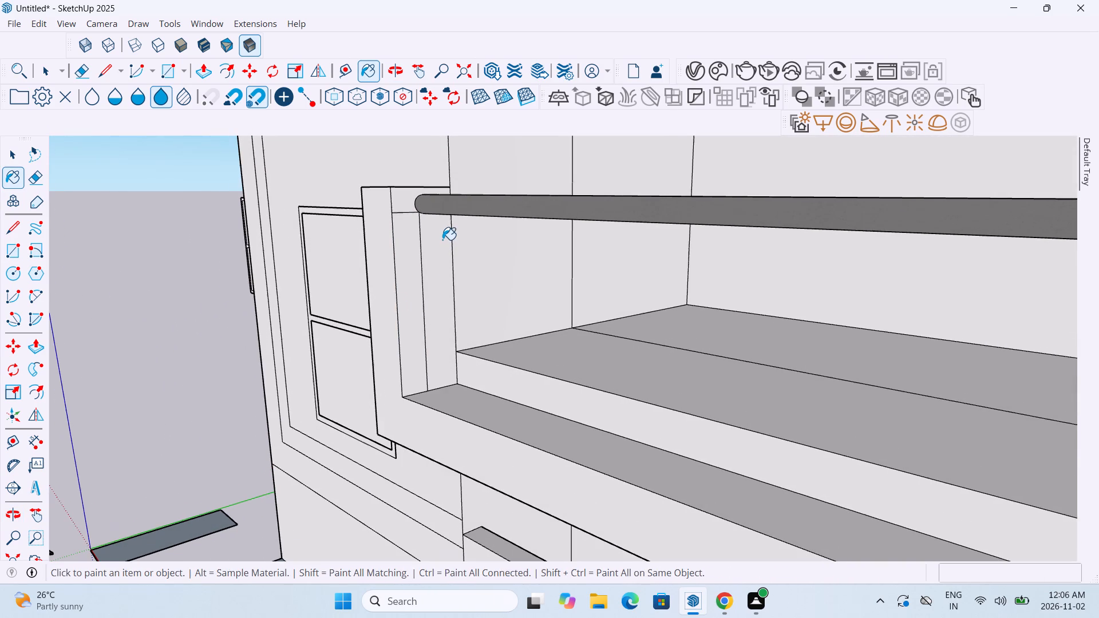
click(199, 70)
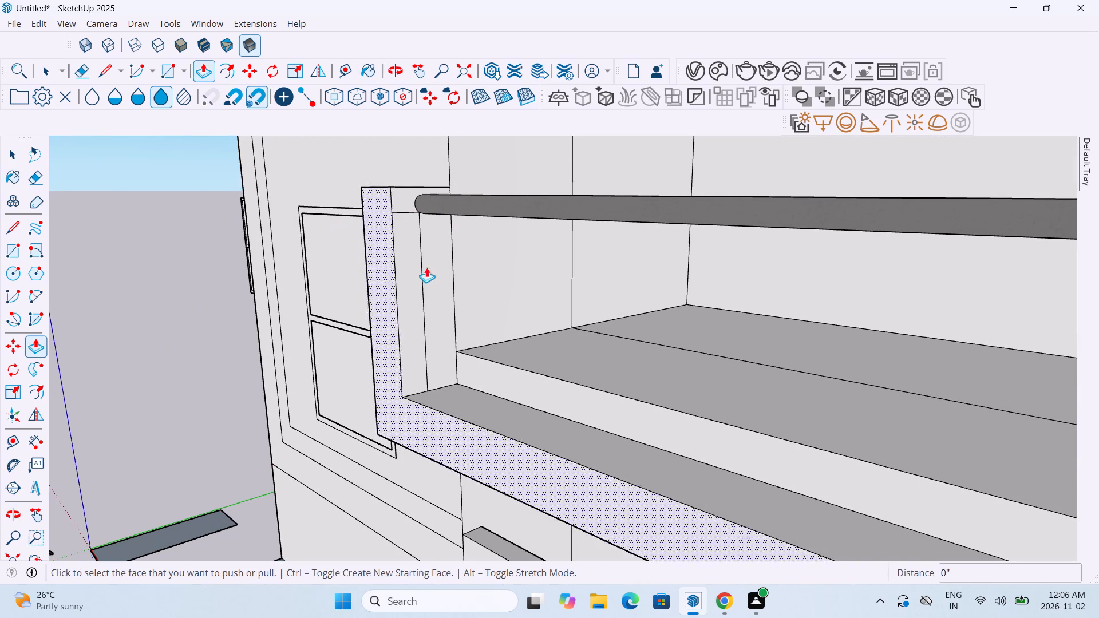
click(412, 271)
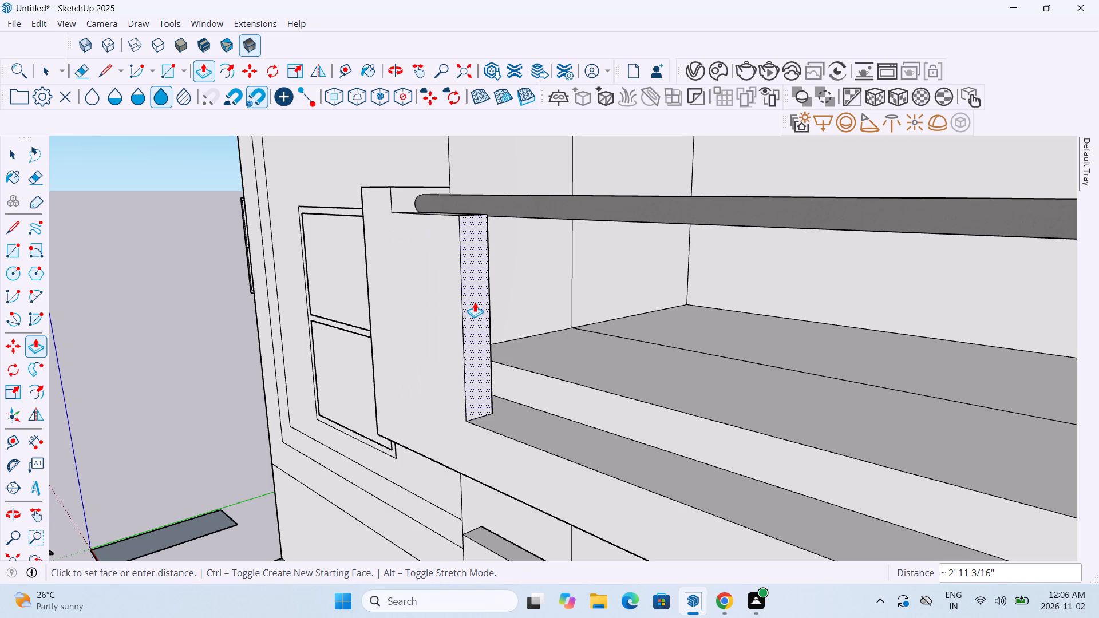
click(475, 302)
middle_drag(523, 292, 579, 357)
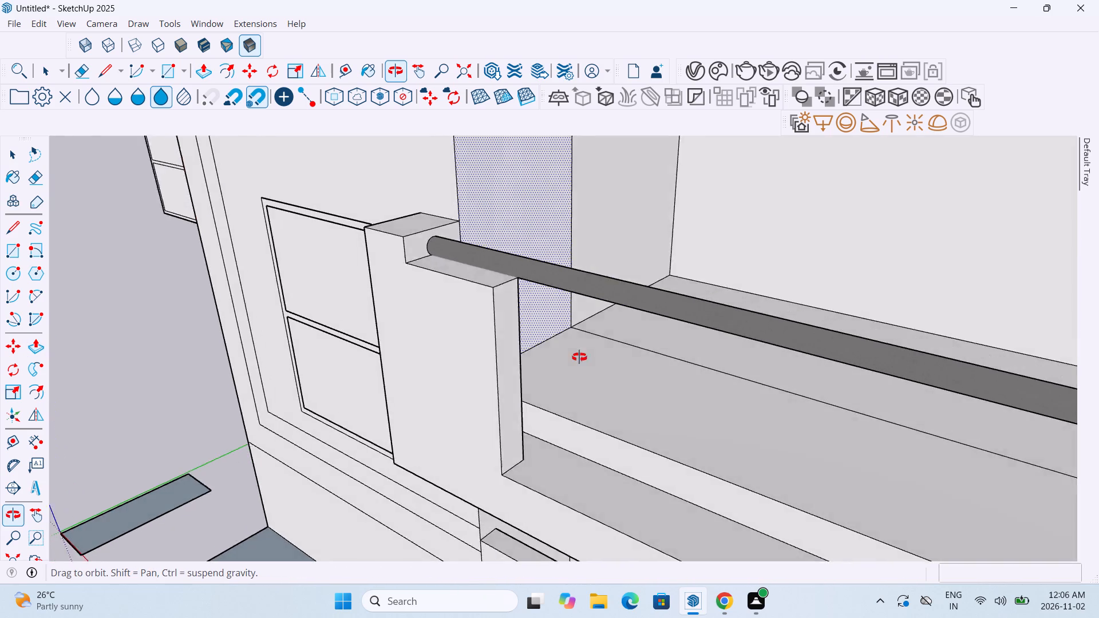
middle_drag(579, 357, 650, 326)
scroll(650, 326, down, 2)
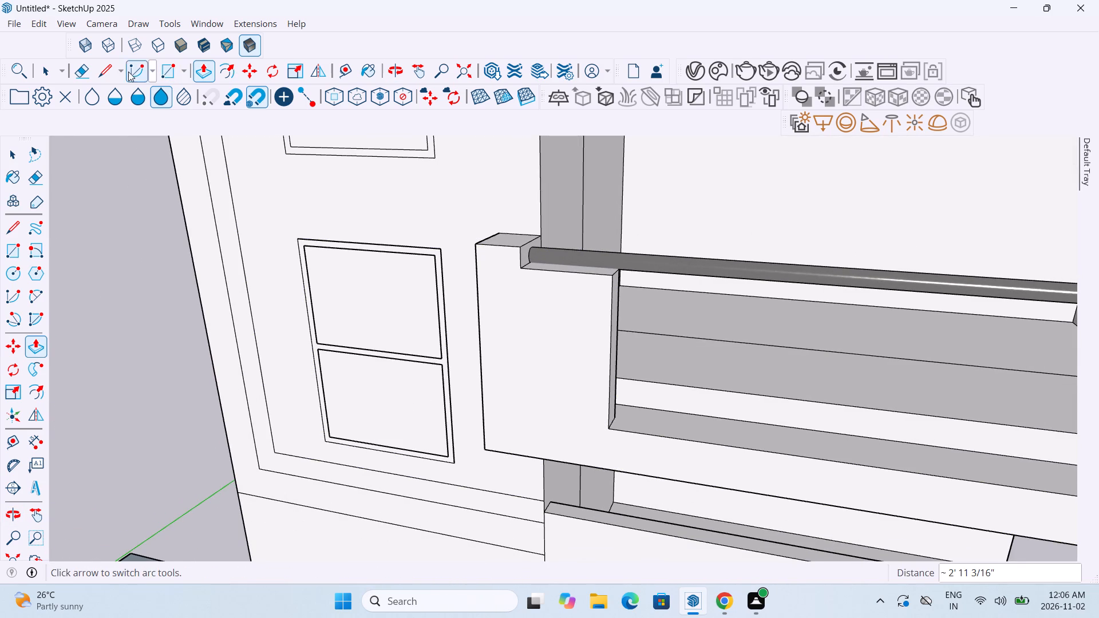
Draw bottom and side edges, the side about 5' 1 1/4" high, on the front face to separate the short panel from the surrounding frame.
click(110, 68)
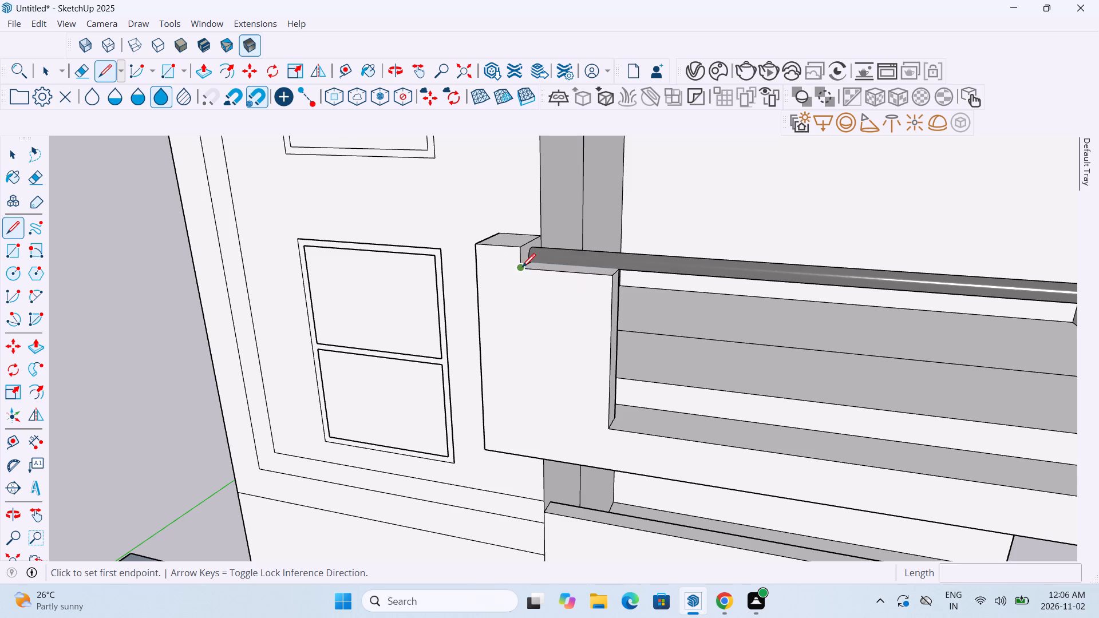
click(609, 429)
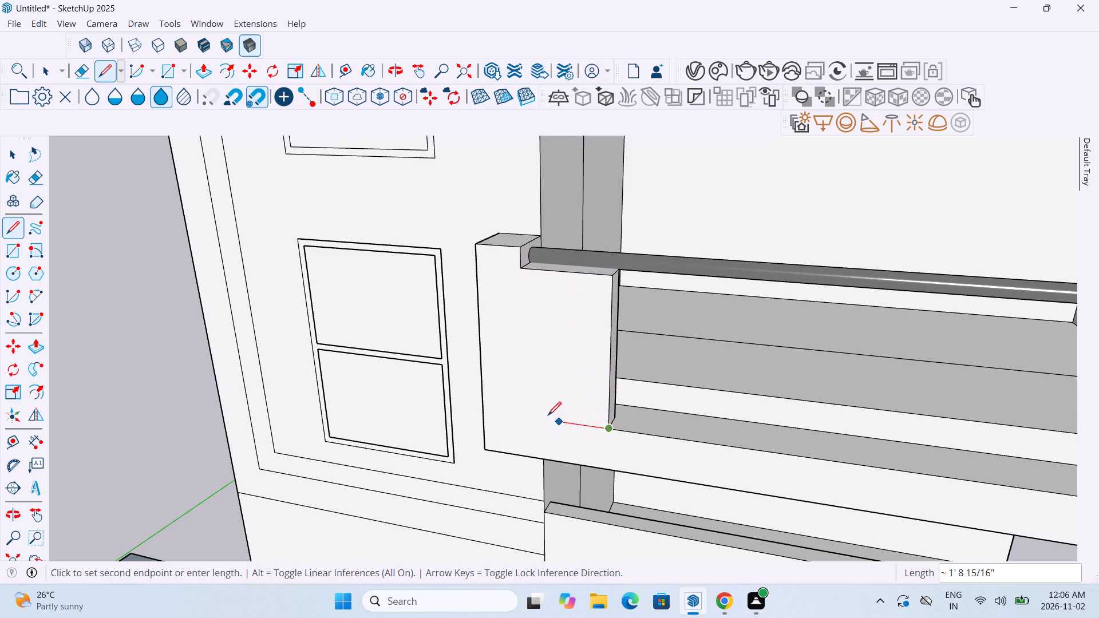
click(525, 417)
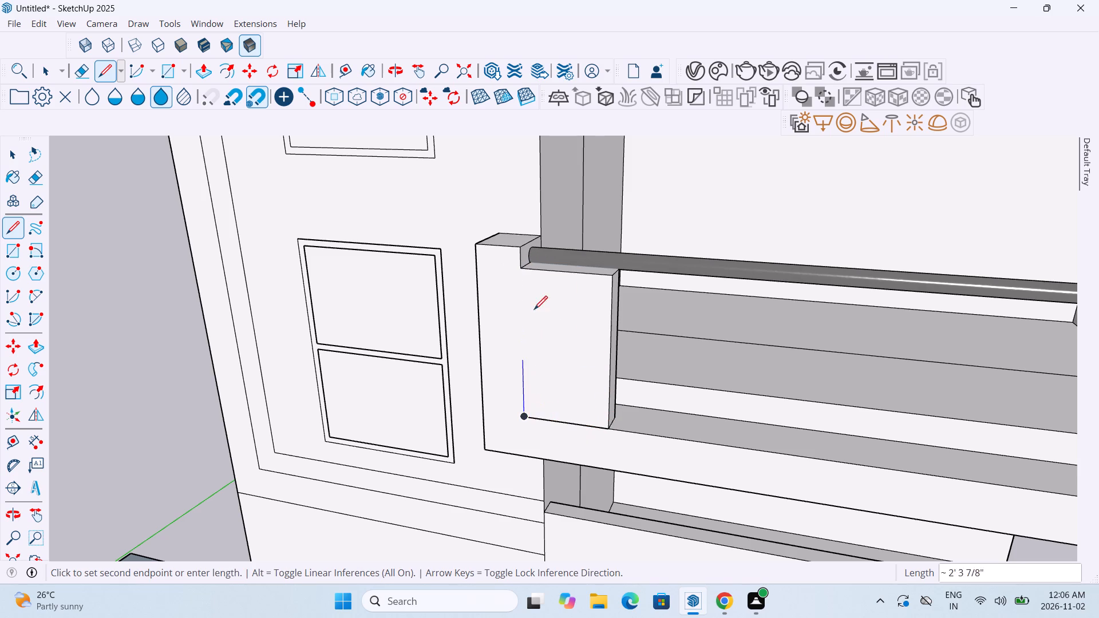
click(523, 264)
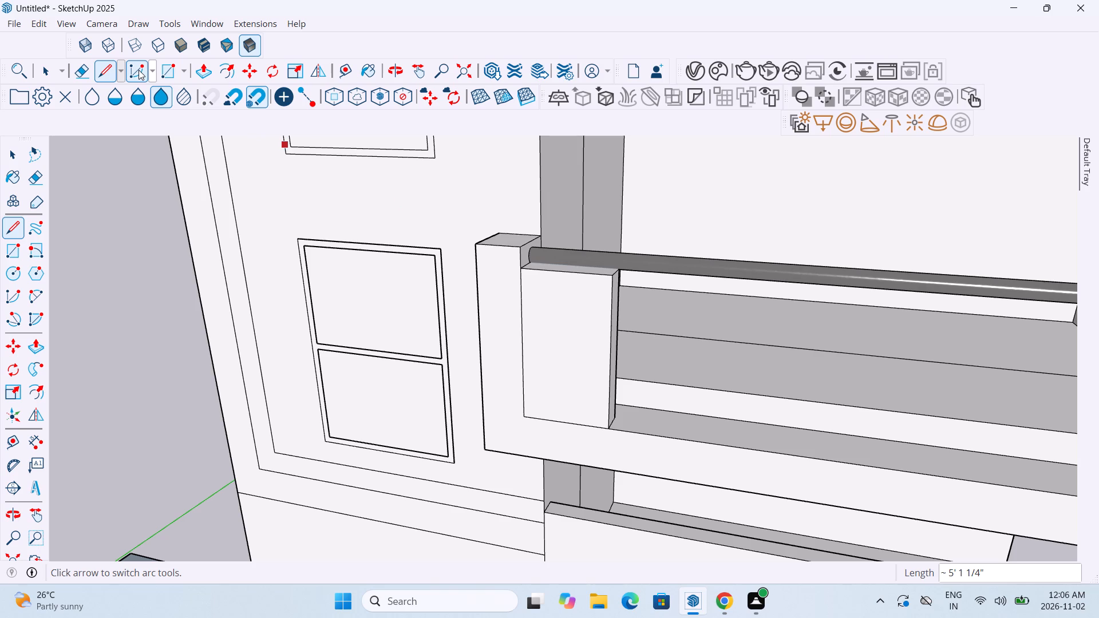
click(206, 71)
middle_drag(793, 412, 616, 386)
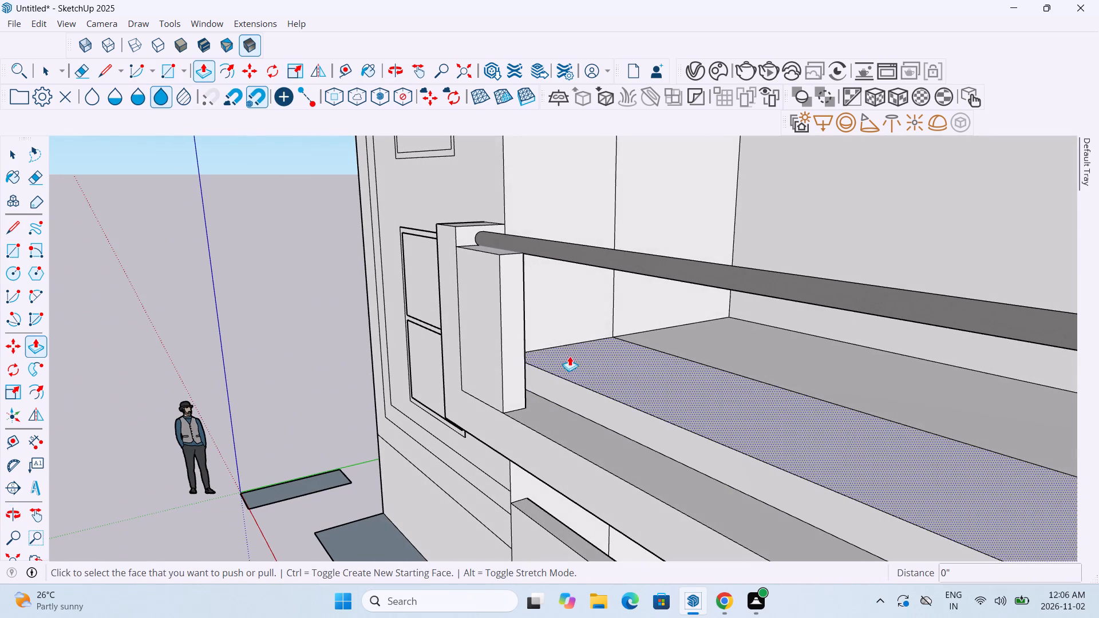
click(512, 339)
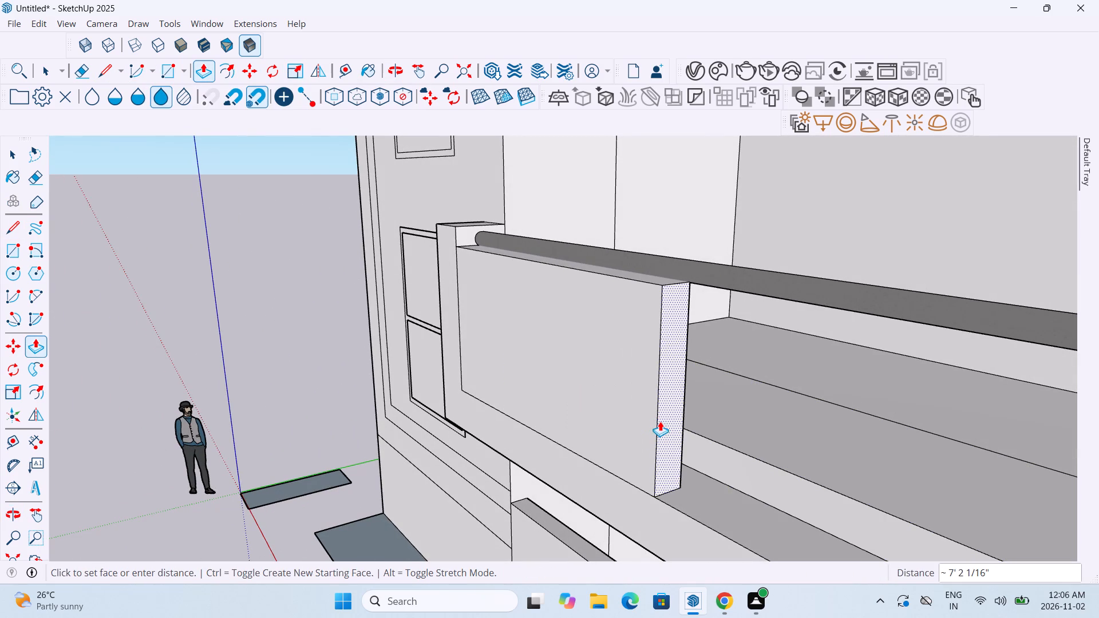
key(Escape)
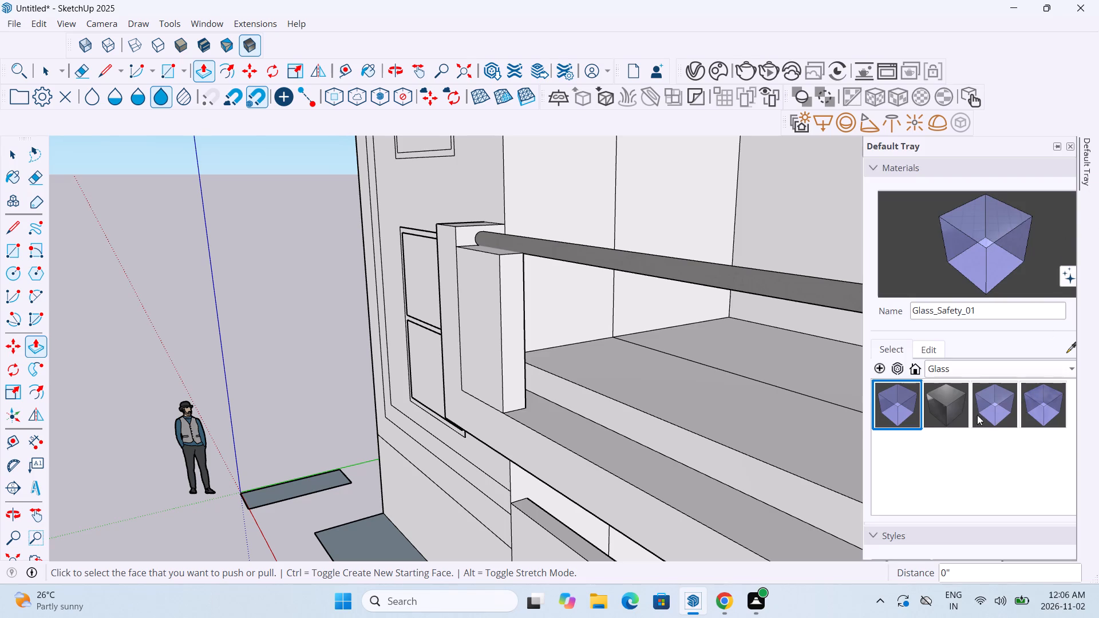
Paint the end, front and top faces of the lower opening's short panel with the third material of the Glass collection.
click(991, 405)
click(508, 322)
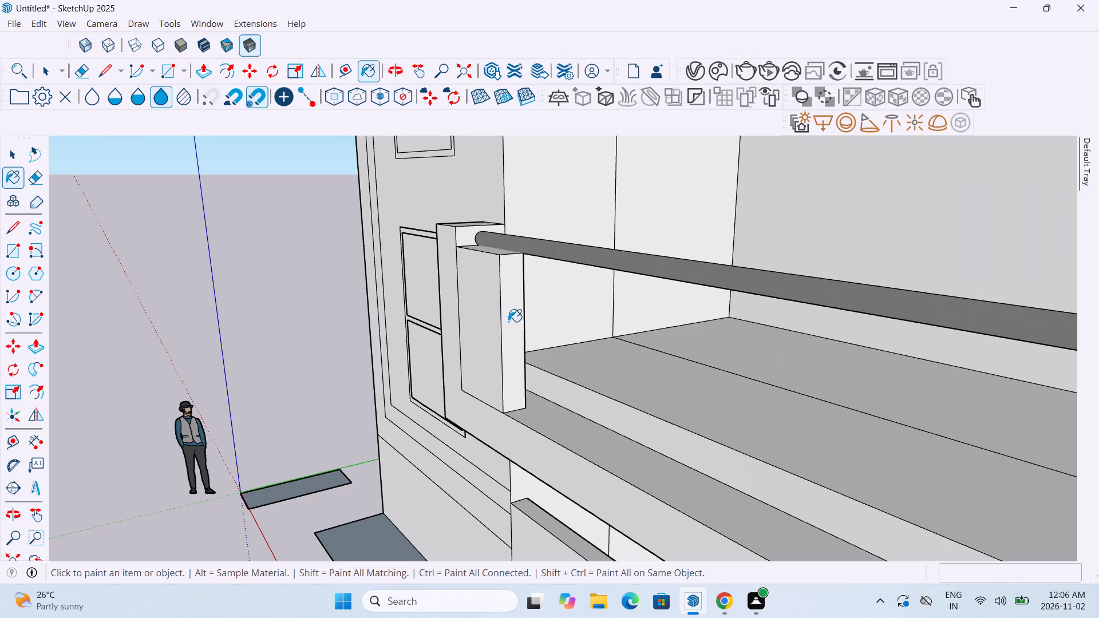
click(494, 326)
middle_drag(545, 336, 527, 375)
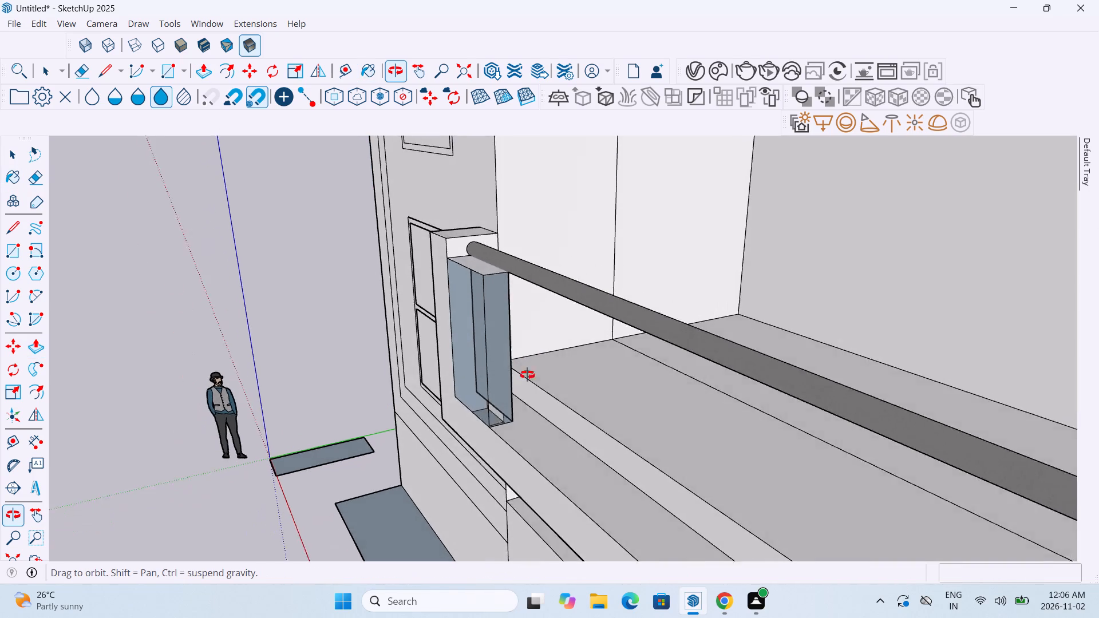
middle_drag(527, 375, 543, 426)
click(501, 335)
Paint the back face of the lower opening's short panel, behind the rail, with the same glass material.
middle_drag(544, 424, 469, 408)
scroll(545, 422, up, 5)
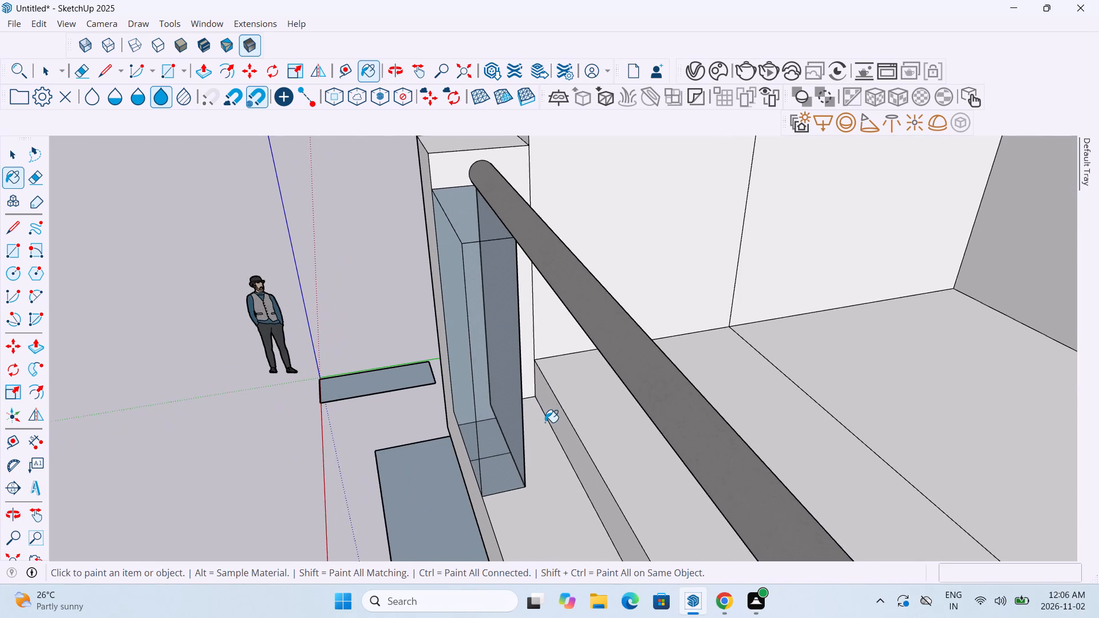
scroll(545, 422, up, 3)
middle_drag(545, 422, 525, 423)
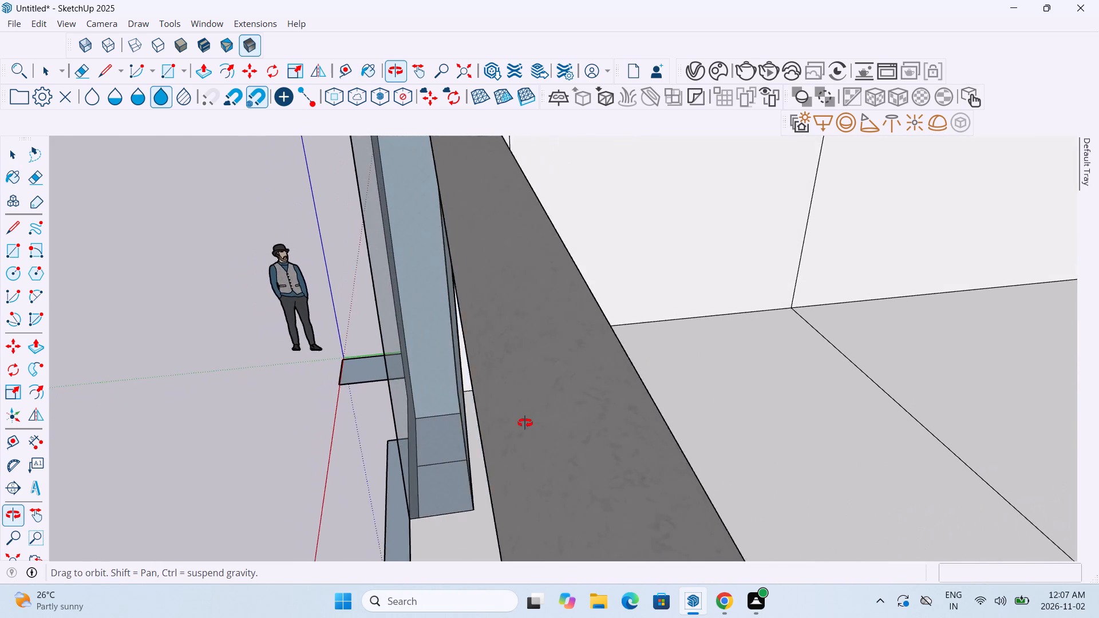
middle_drag(525, 423, 478, 426)
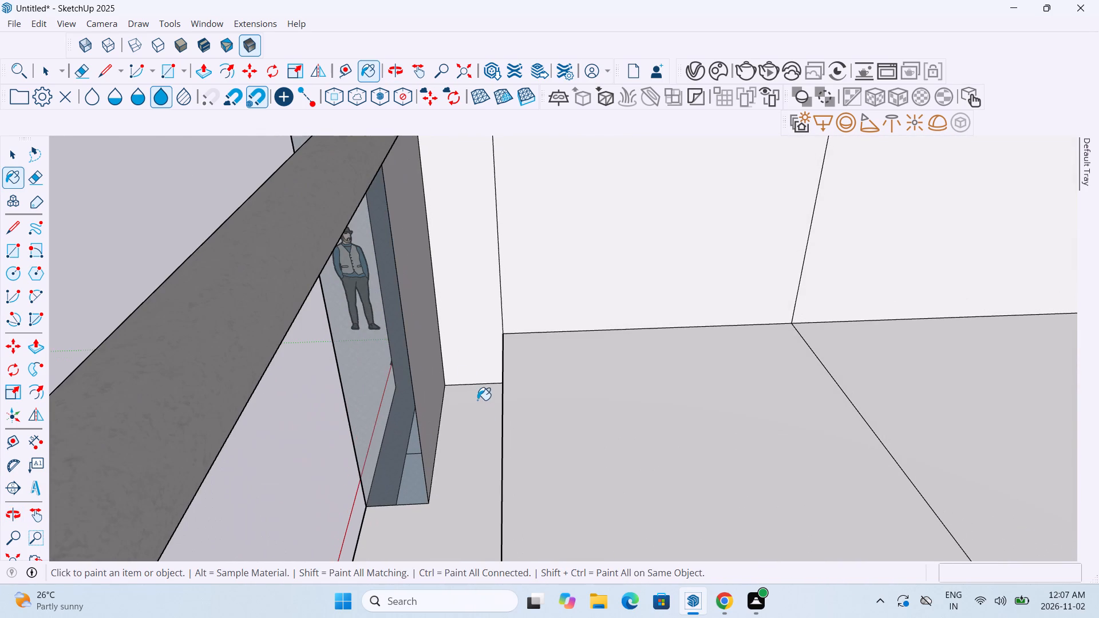
click(432, 376)
middle_drag(442, 377, 567, 383)
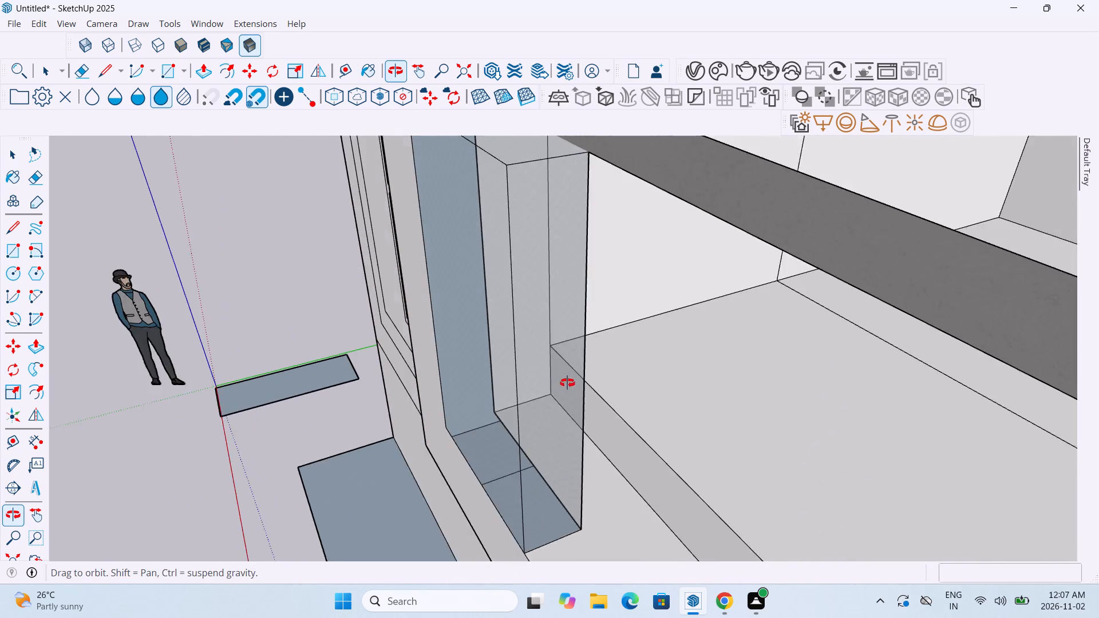
middle_drag(567, 383, 570, 381)
scroll(571, 381, down, 11)
key(Escape)
key(Escape)
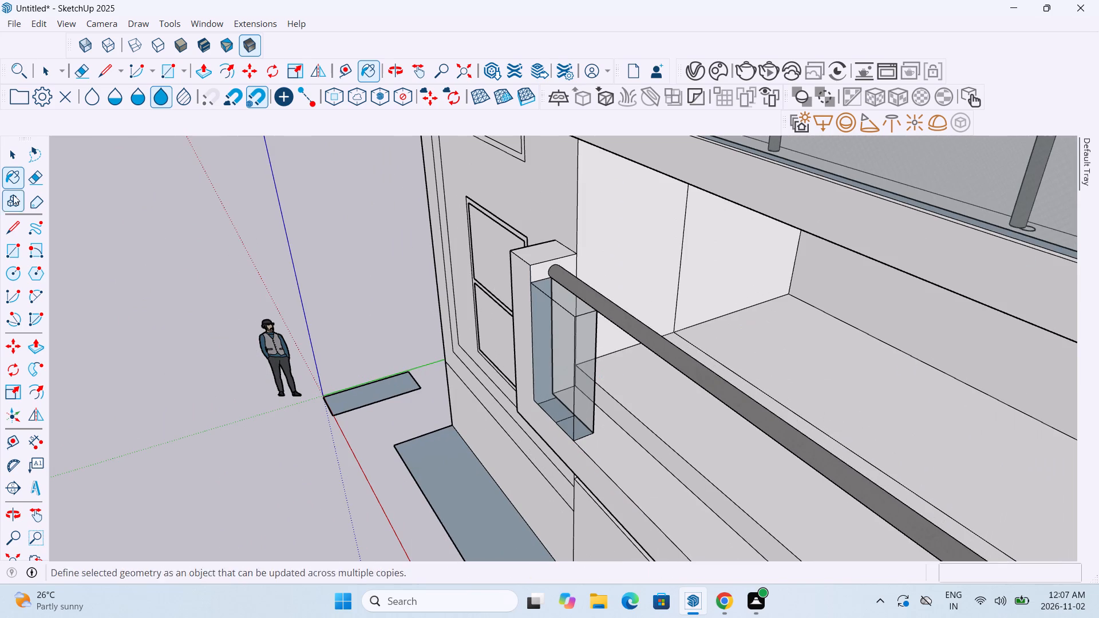
Push/Pull the glass panel's end face about 17' 13/16" along the rail to the opposite side of the lower opening.
click(196, 70)
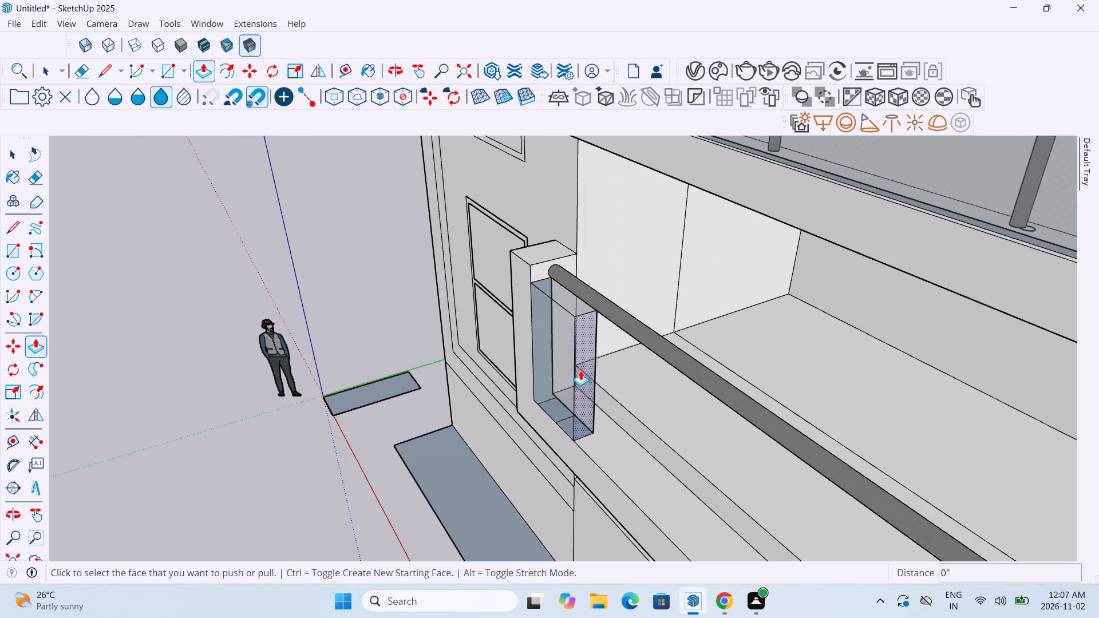
click(587, 366)
scroll(623, 397, down, 14)
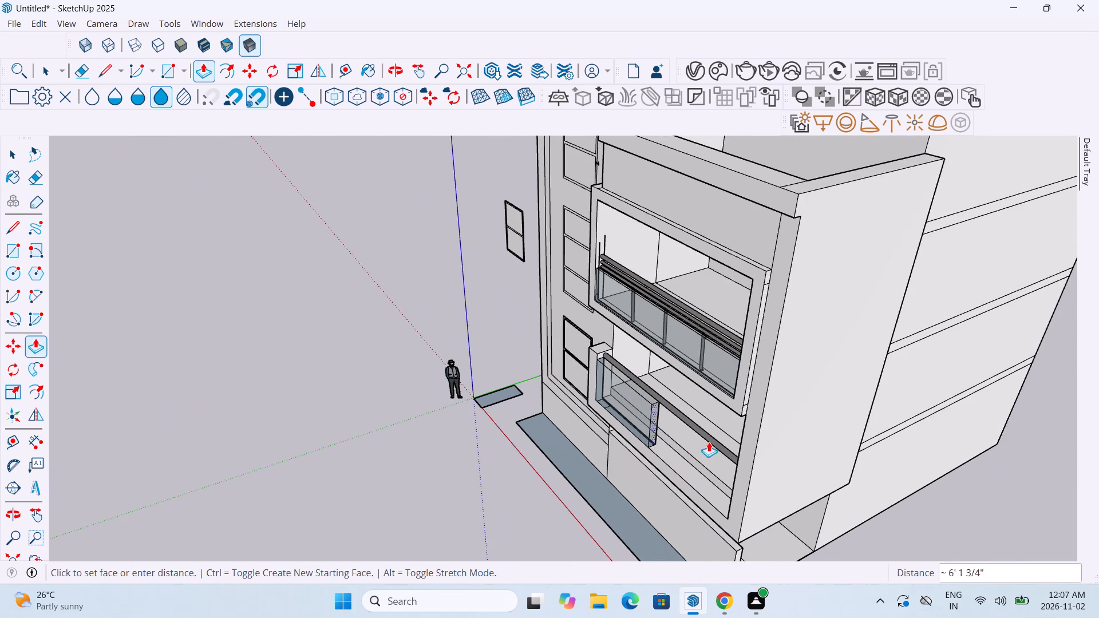
middle_drag(732, 460, 915, 378)
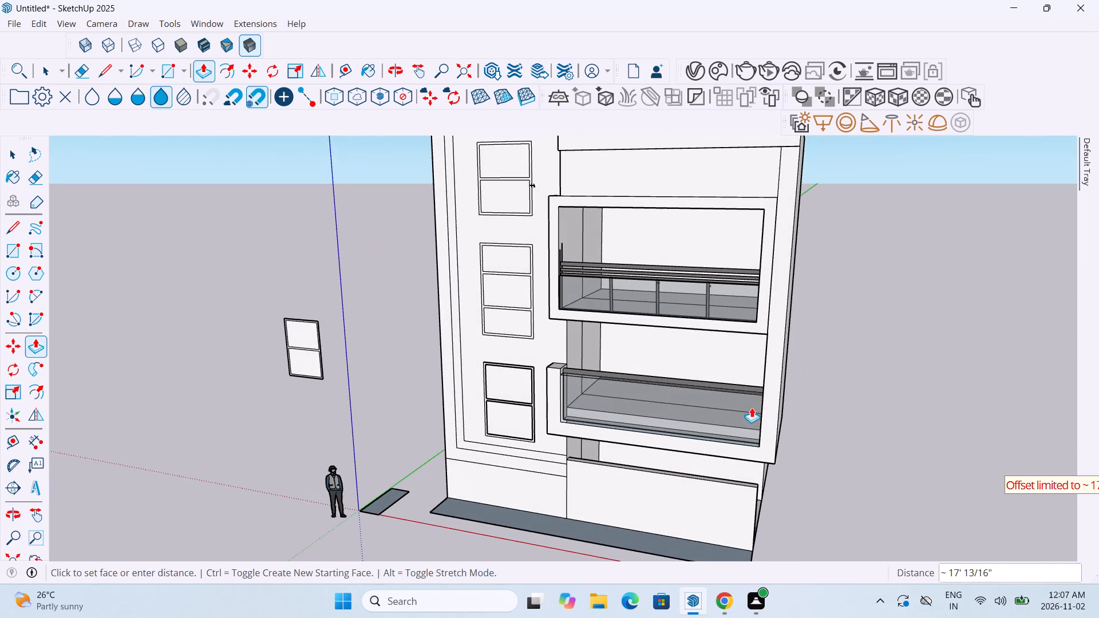
middle_drag(750, 409, 839, 374)
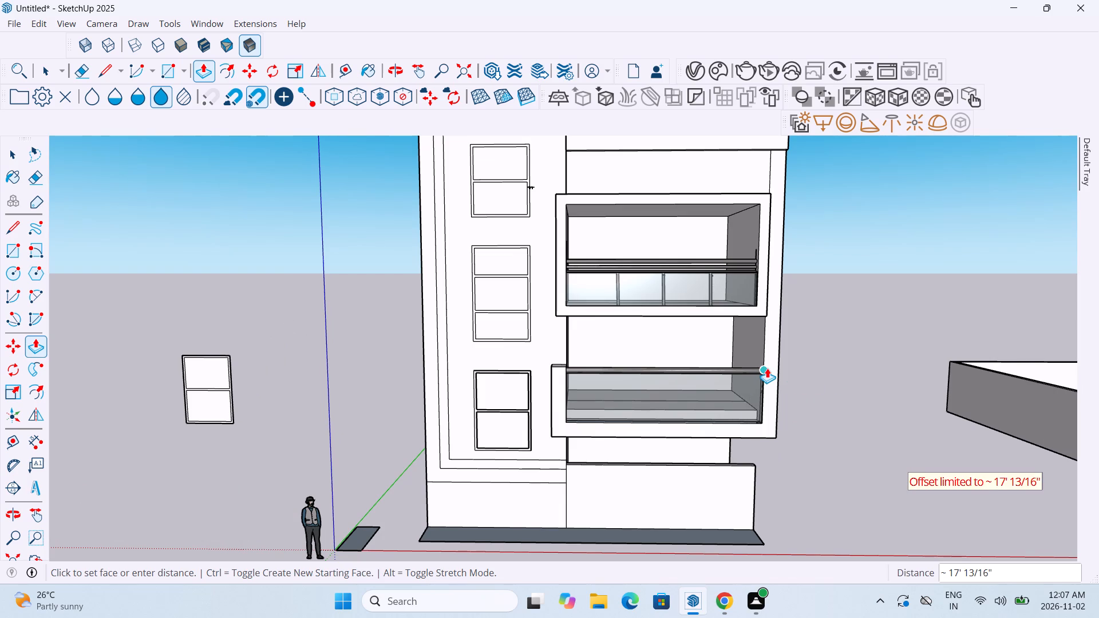
click(769, 347)
scroll(750, 428, up, 3)
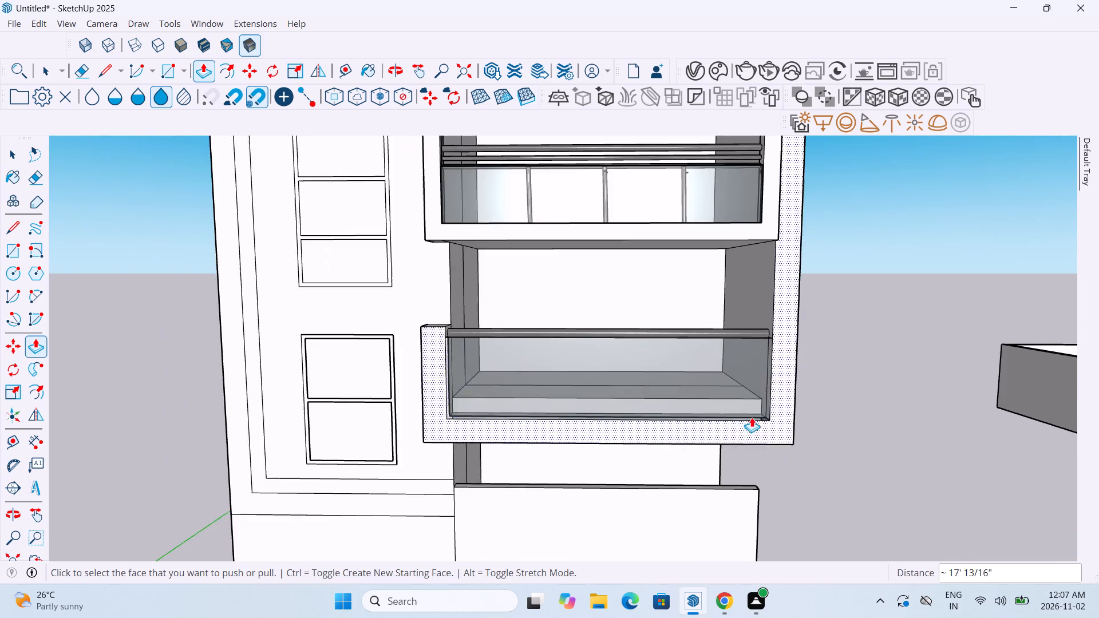
Compare the glass panels of the lower and upper openings' railings, from the whole facade to the upper panel's bottom corner.
scroll(752, 417, up, 8)
key(Escape)
key(Escape)
scroll(754, 411, down, 6)
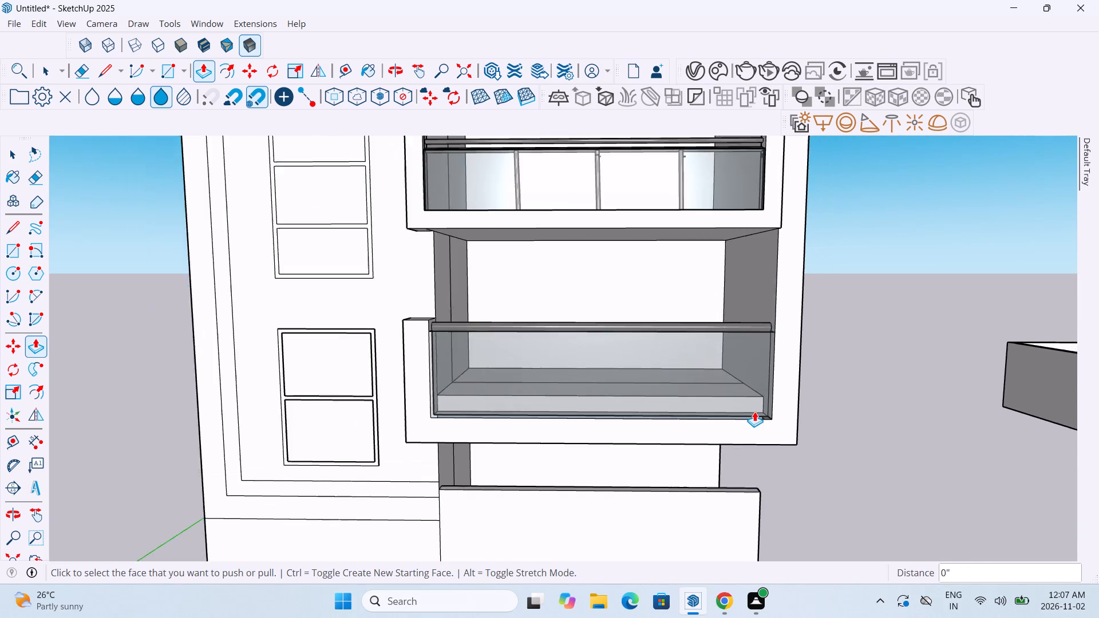
scroll(754, 411, down, 7)
middle_drag(843, 346, 833, 375)
scroll(833, 375, down, 6)
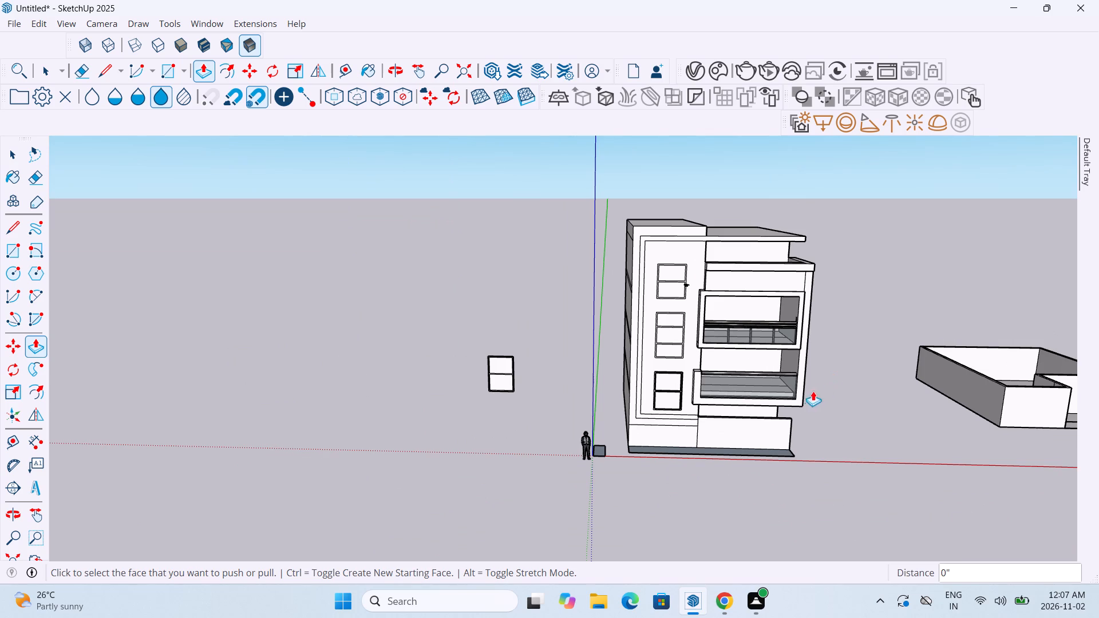
scroll(802, 390, down, 1)
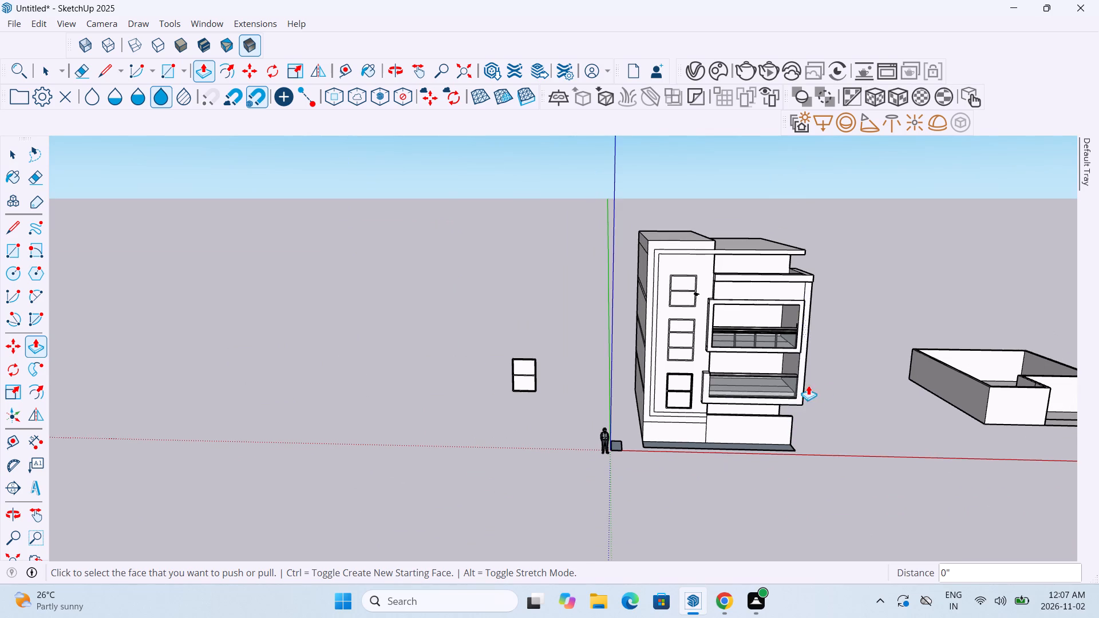
middle_drag(808, 385, 772, 316)
scroll(772, 316, down, 1)
scroll(756, 331, up, 11)
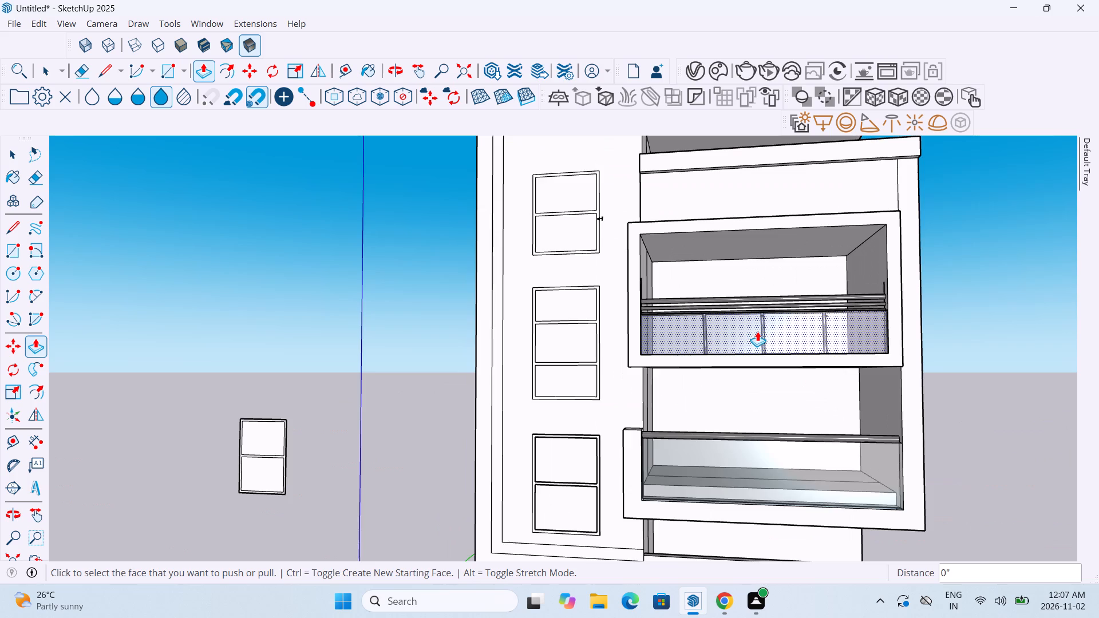
scroll(757, 331, up, 11)
scroll(632, 381, down, 3)
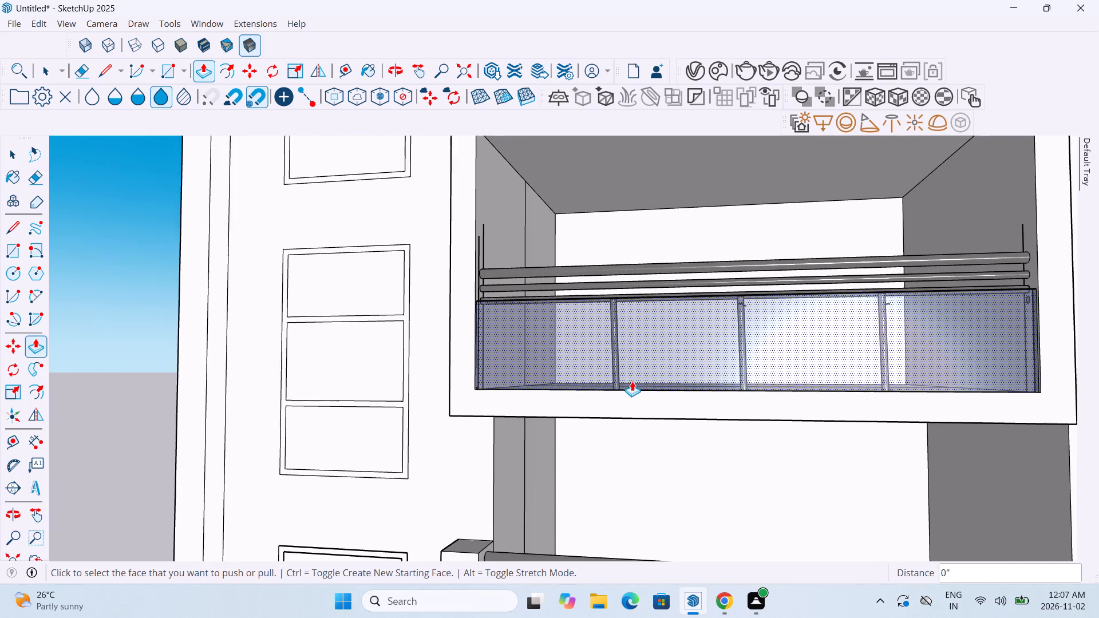
middle_drag(632, 381, 584, 474)
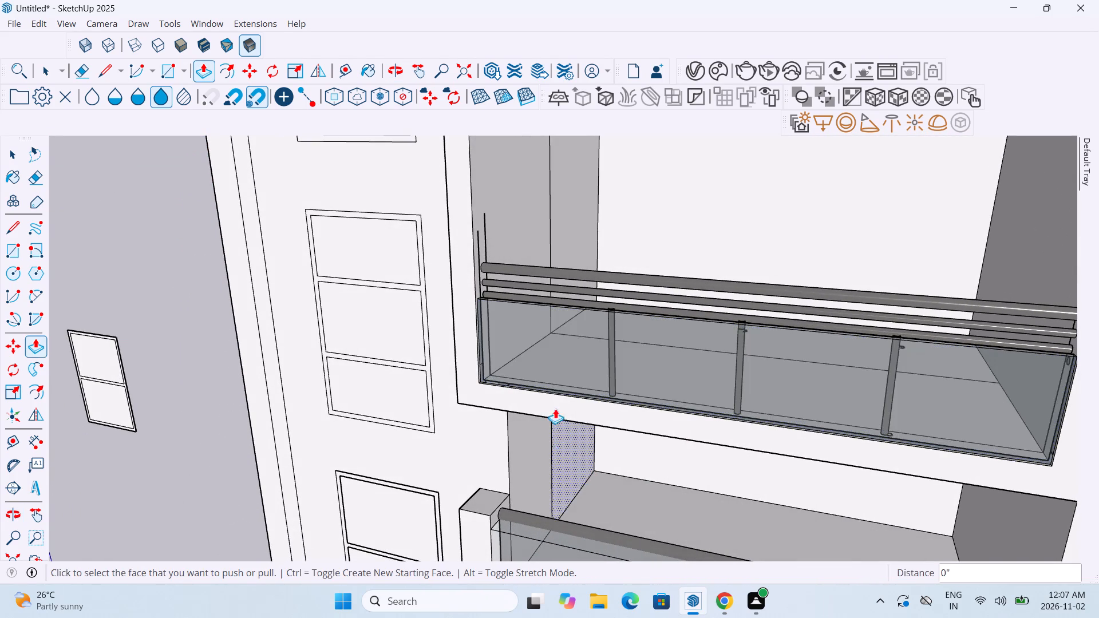
scroll(564, 381, up, 10)
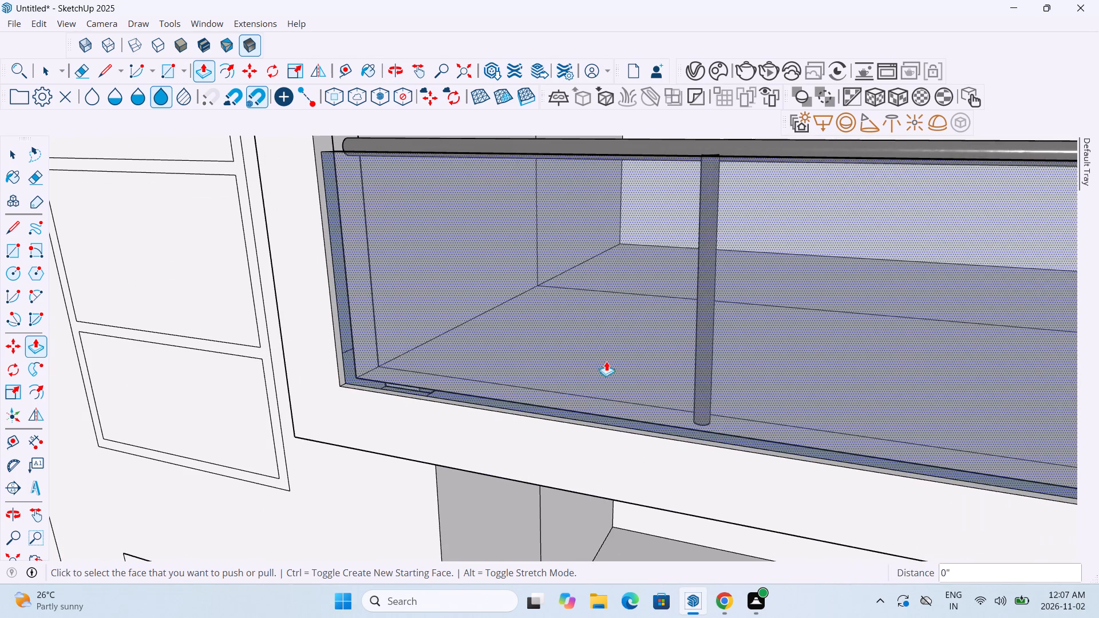
middle_drag(821, 378, 761, 504)
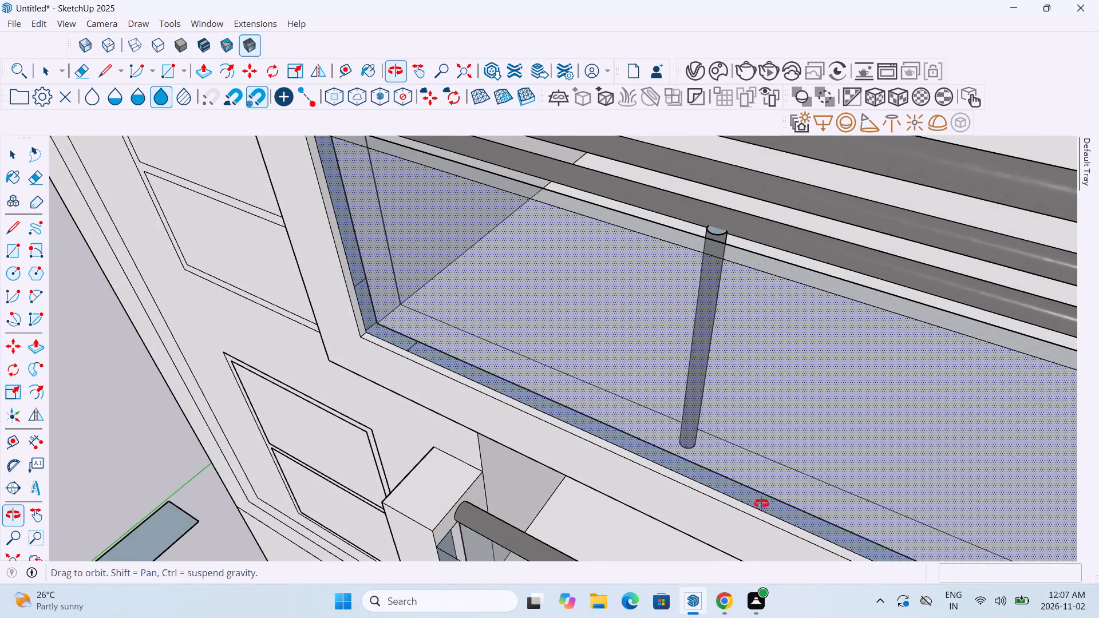
middle_drag(761, 504, 787, 447)
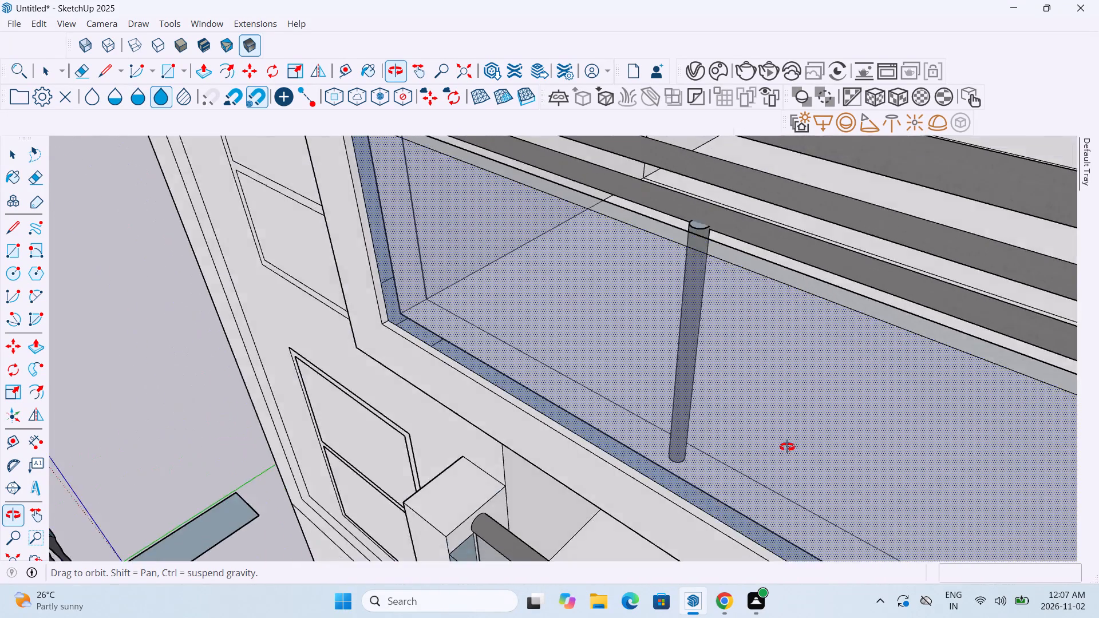
middle_drag(787, 447, 872, 397)
scroll(890, 383, down, 13)
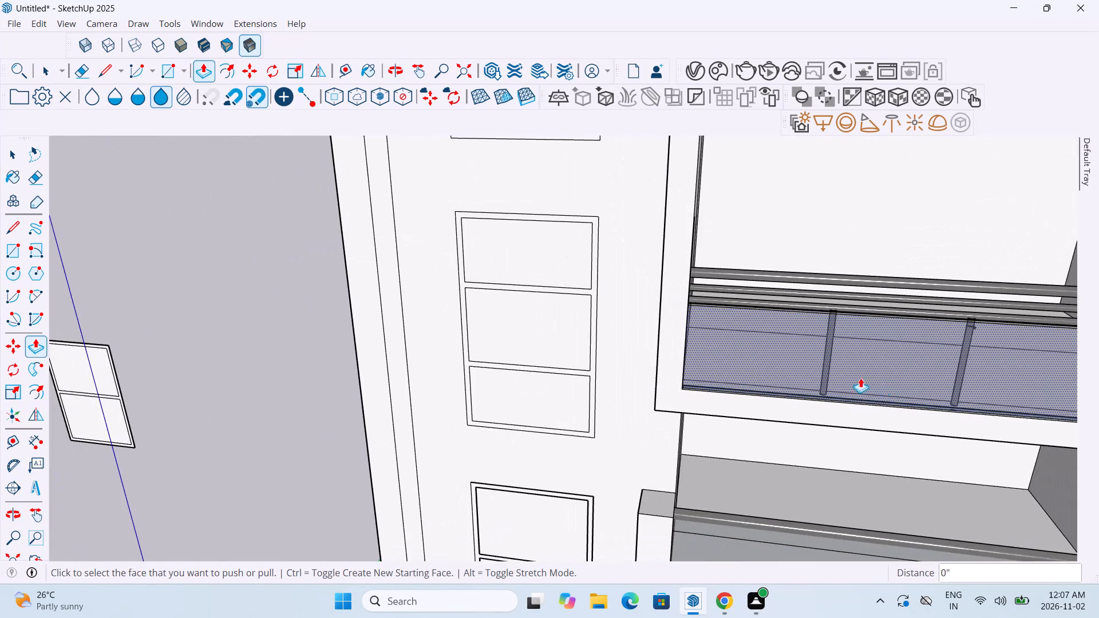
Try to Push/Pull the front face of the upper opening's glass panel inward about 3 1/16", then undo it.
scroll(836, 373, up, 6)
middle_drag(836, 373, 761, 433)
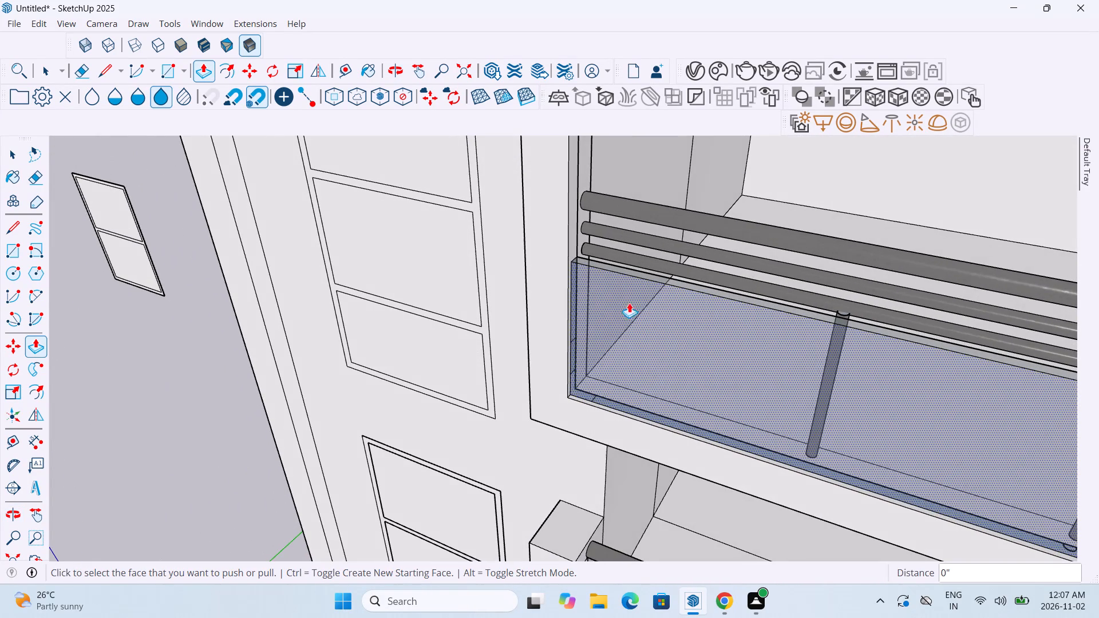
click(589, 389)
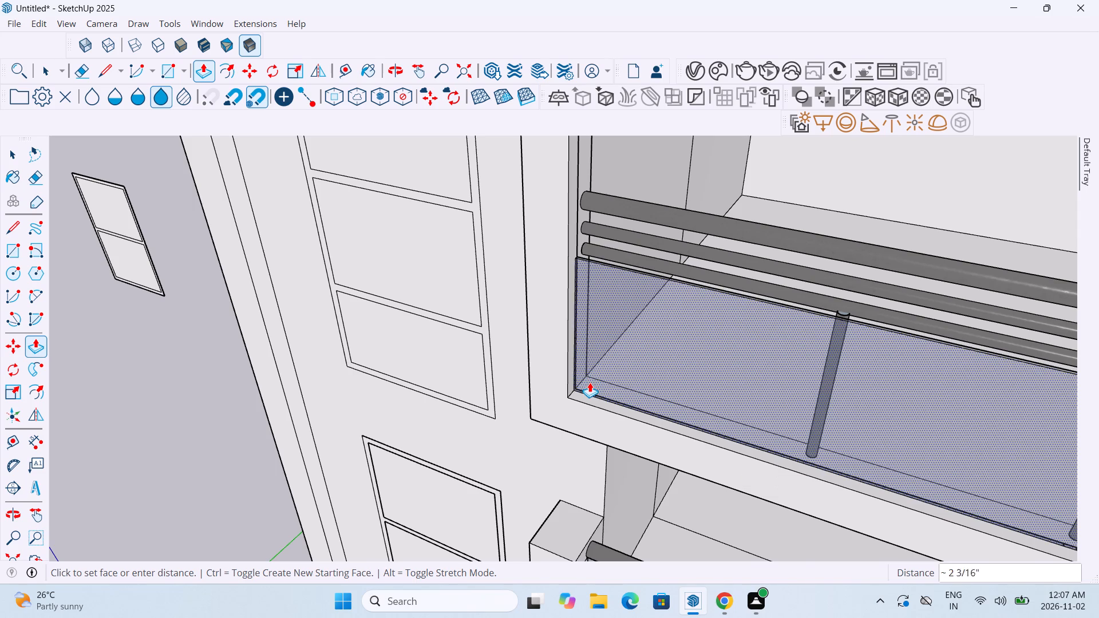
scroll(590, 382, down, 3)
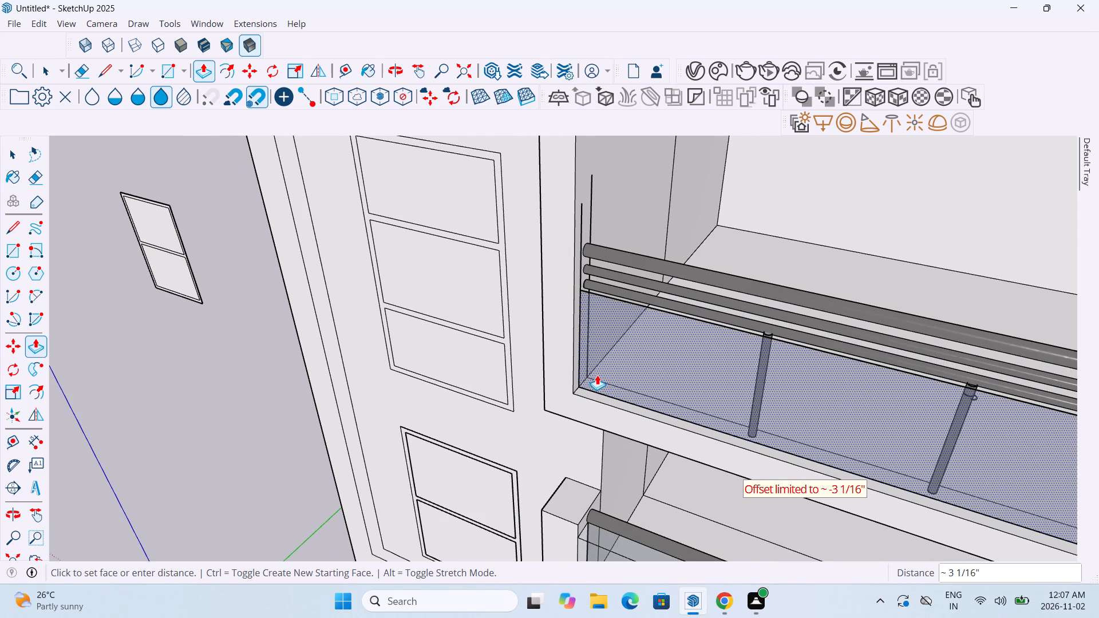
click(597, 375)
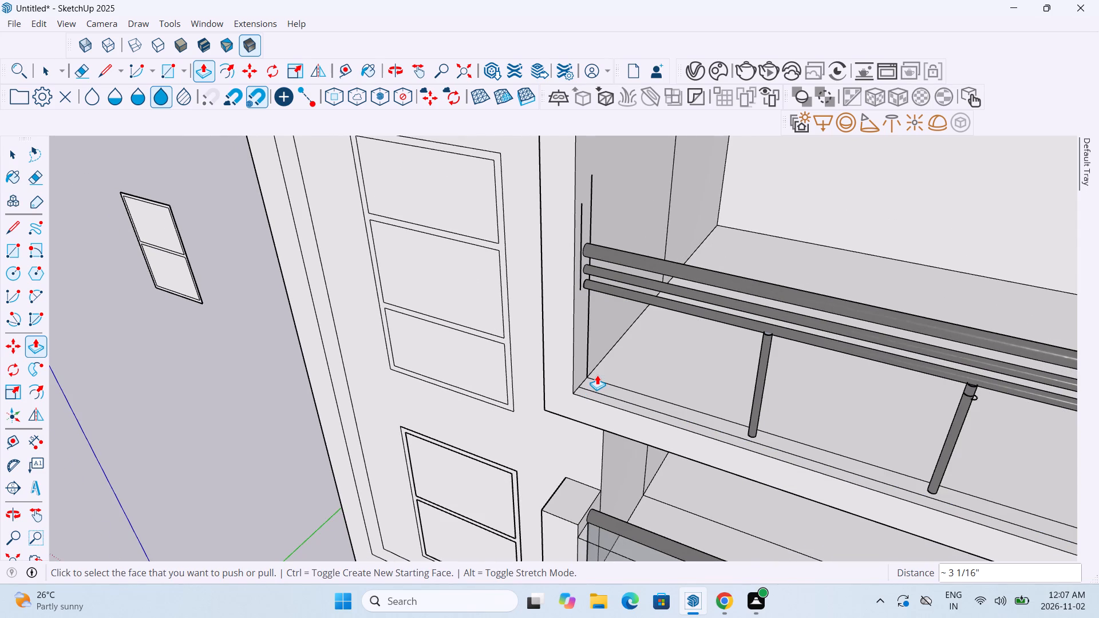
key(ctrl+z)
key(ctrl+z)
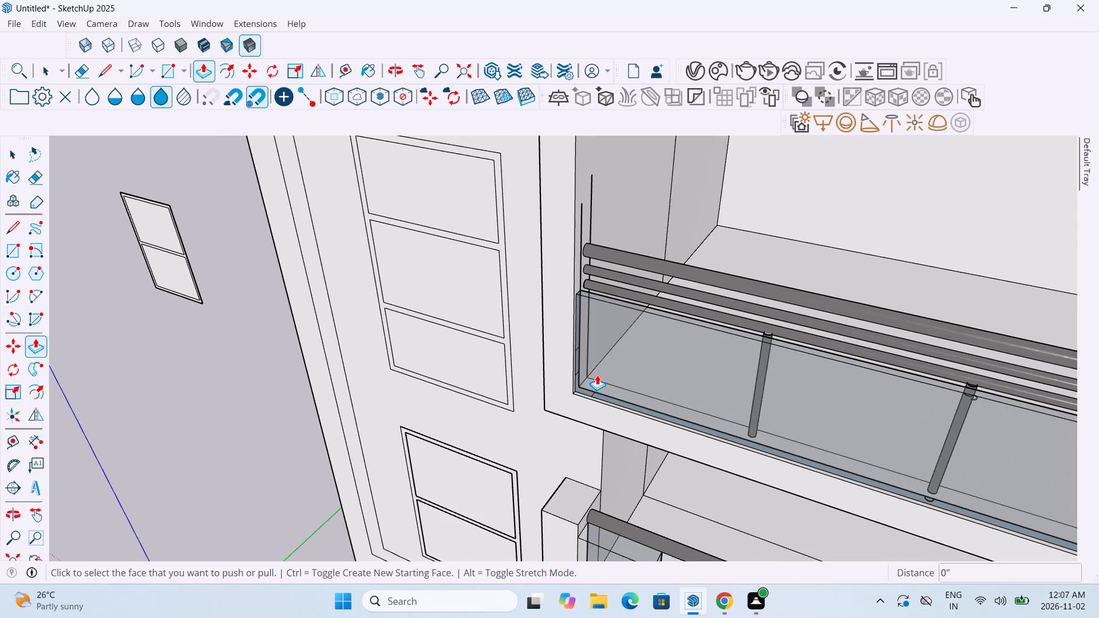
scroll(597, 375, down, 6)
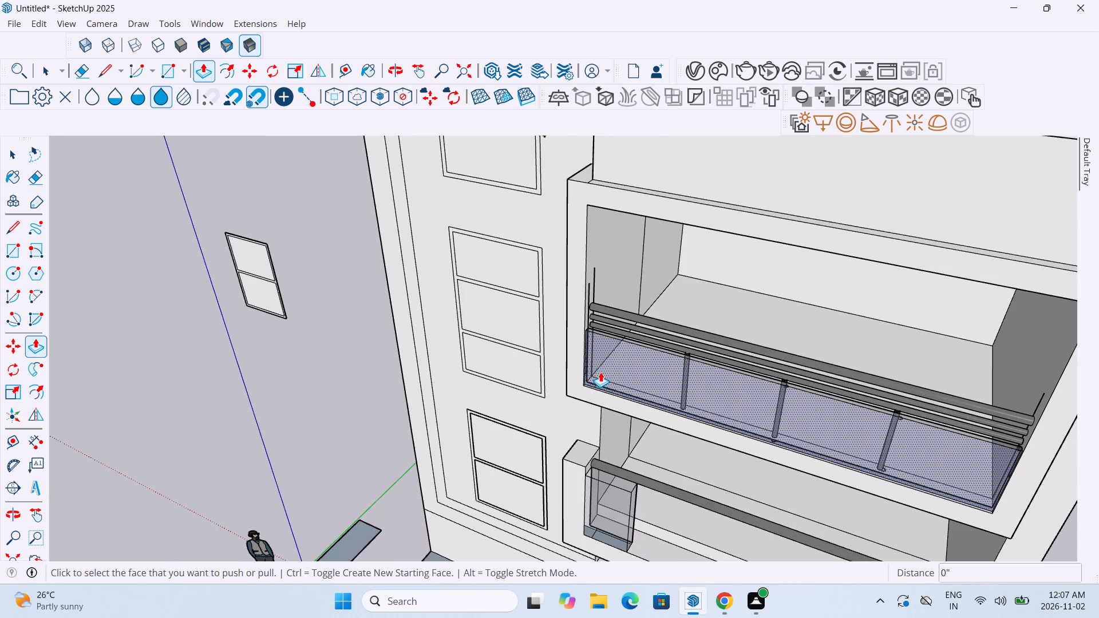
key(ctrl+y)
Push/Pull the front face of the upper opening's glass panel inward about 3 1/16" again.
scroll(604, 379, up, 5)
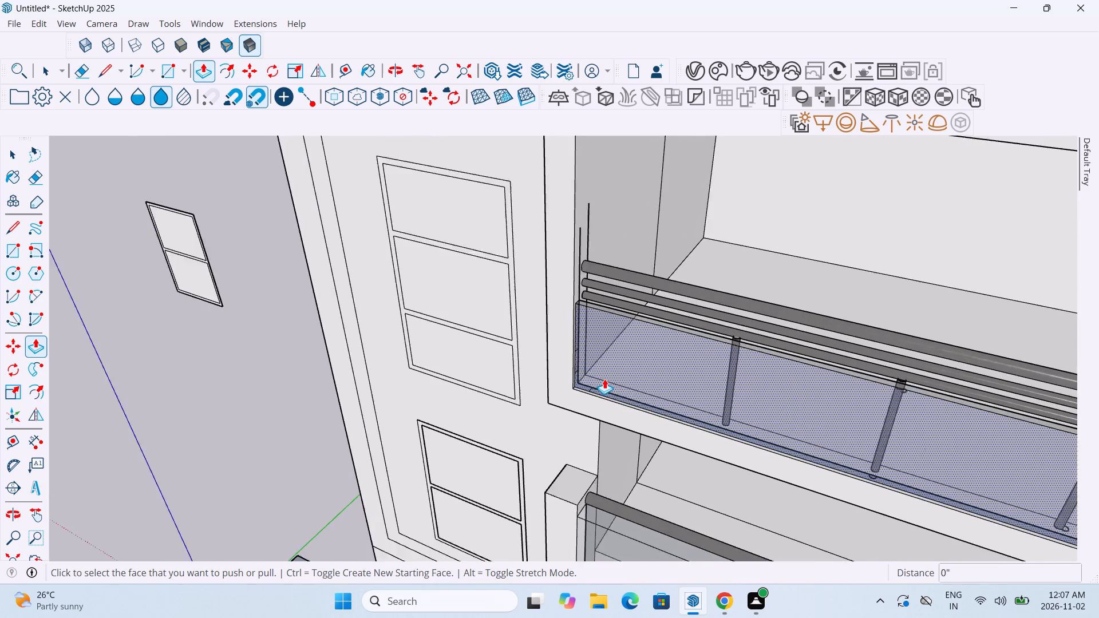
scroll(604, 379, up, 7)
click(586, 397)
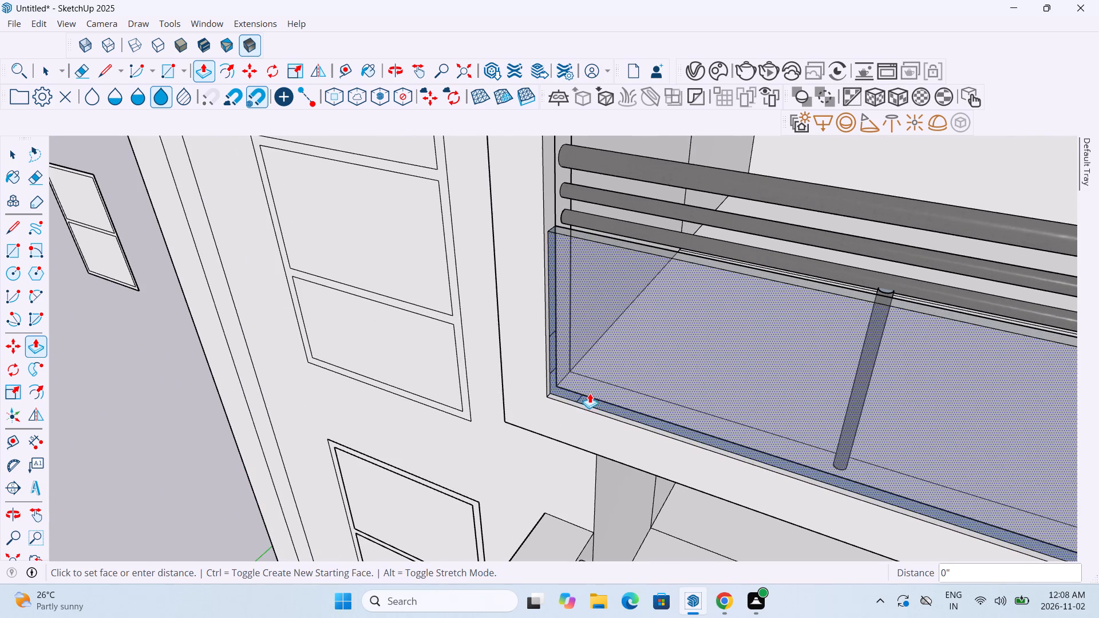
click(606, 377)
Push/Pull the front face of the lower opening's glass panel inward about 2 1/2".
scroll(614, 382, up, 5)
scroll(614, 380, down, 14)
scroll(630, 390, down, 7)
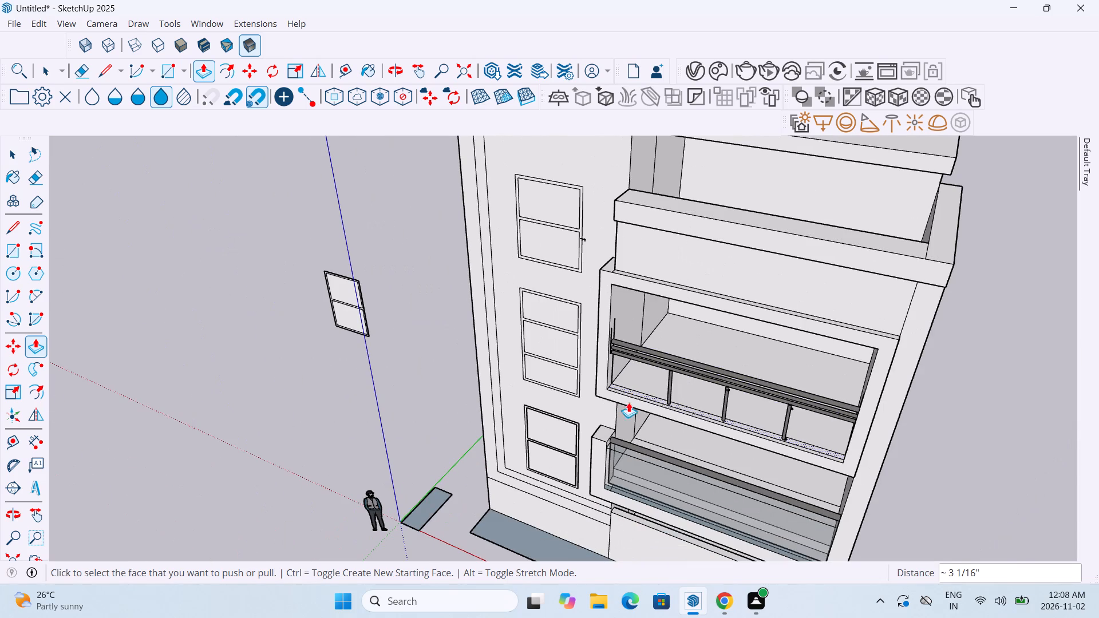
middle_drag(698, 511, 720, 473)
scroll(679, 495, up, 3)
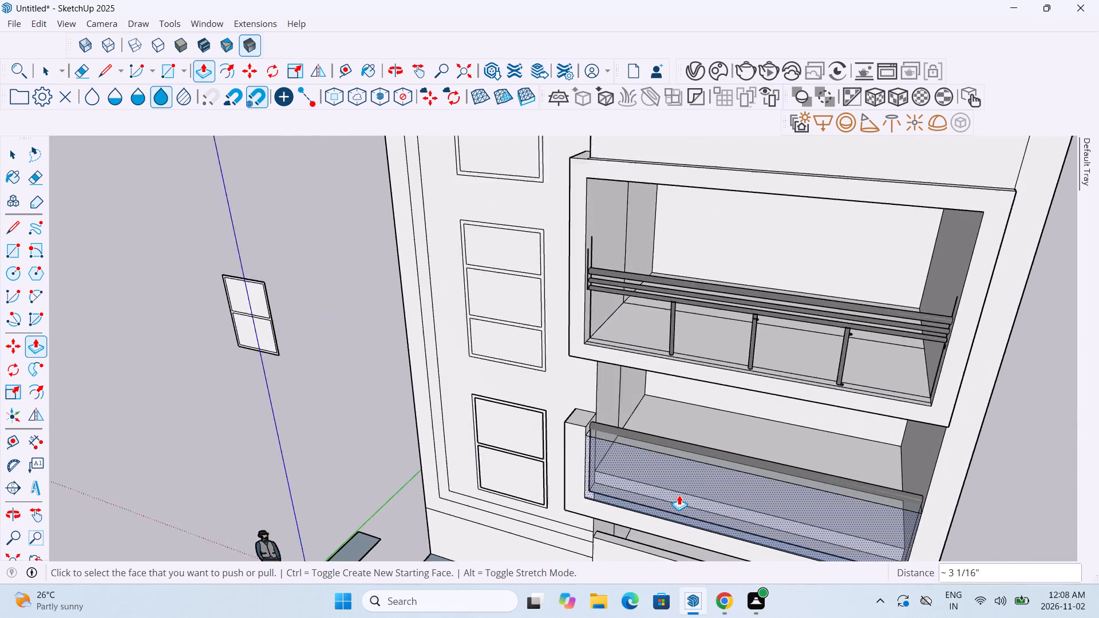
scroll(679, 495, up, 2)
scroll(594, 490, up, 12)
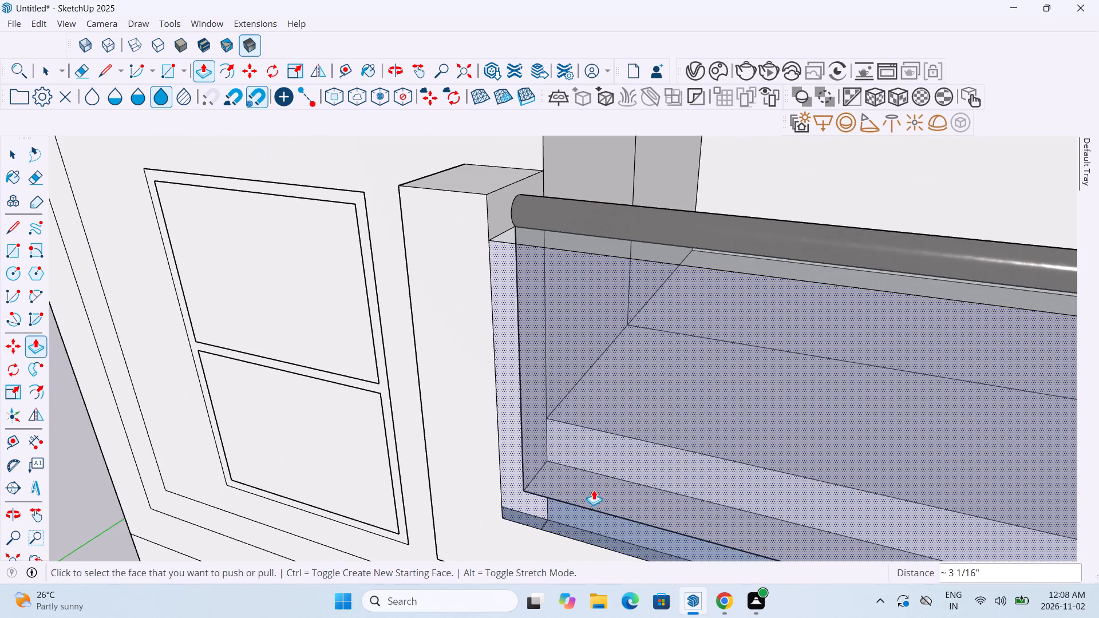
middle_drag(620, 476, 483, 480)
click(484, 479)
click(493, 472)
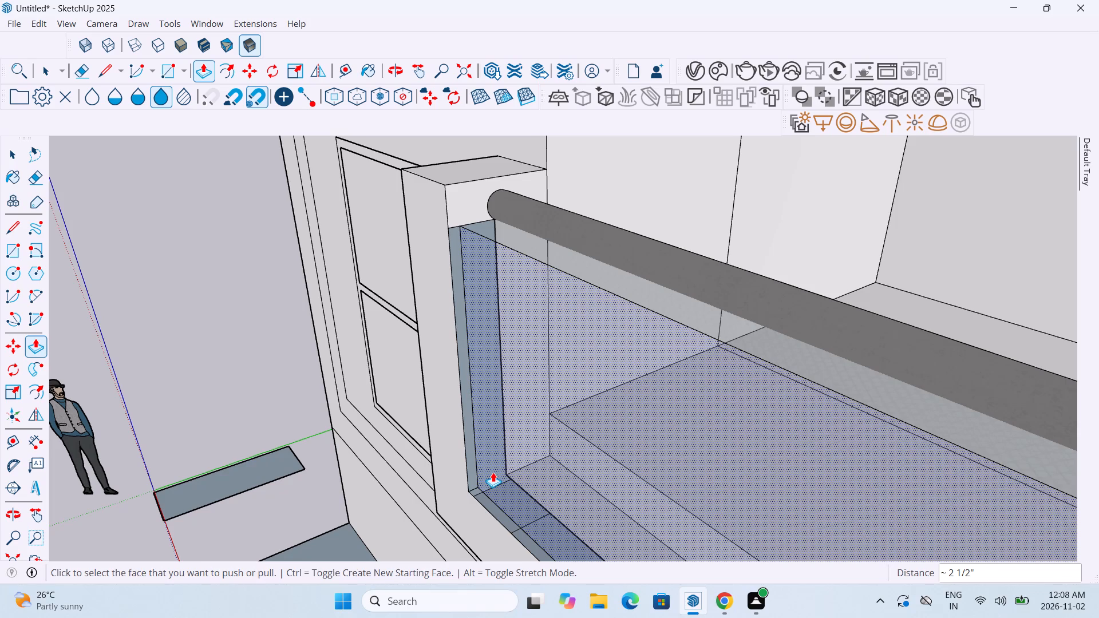
Examine the set-back lower glass panel against its end post and rail, and the upper opening's railing.
scroll(515, 457, down, 12)
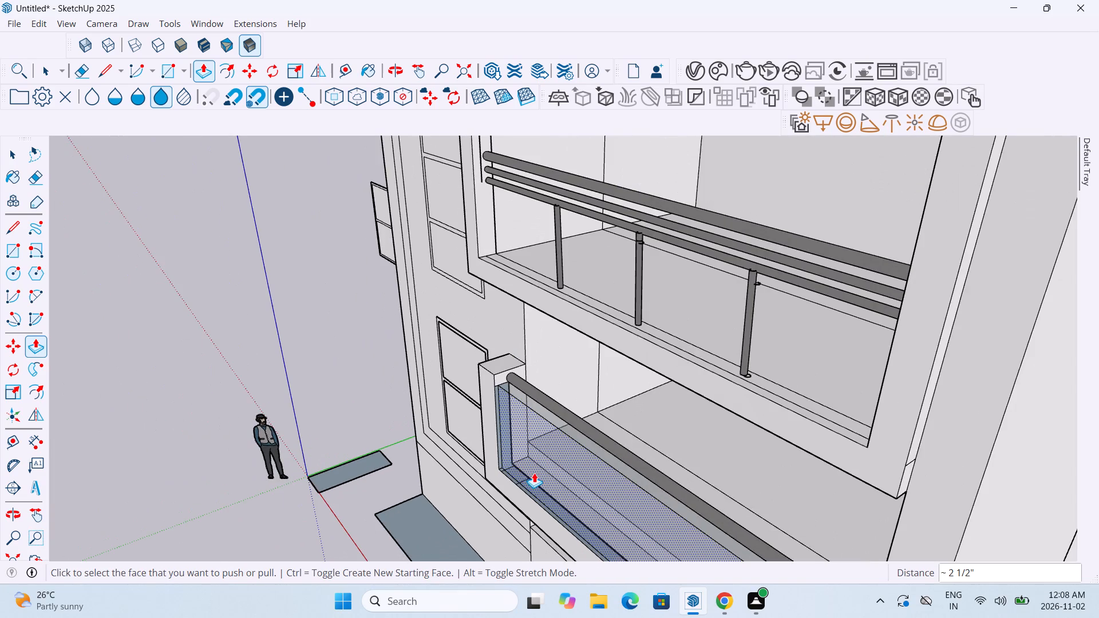
middle_drag(534, 473, 609, 459)
scroll(609, 459, down, 6)
middle_drag(607, 462, 572, 508)
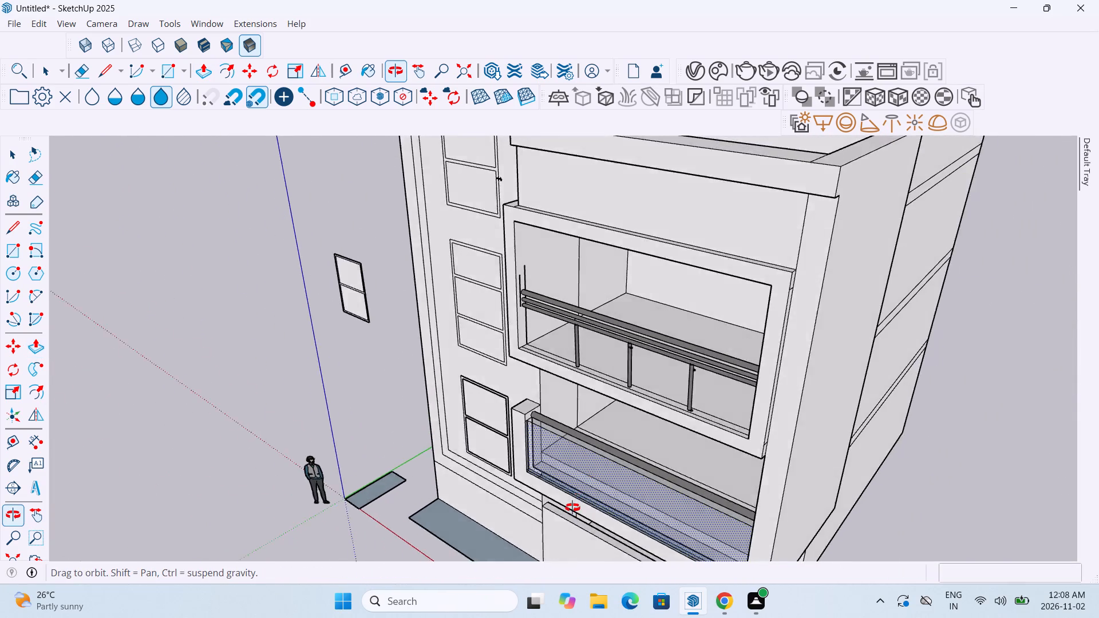
middle_drag(572, 508, 538, 525)
scroll(559, 448, up, 17)
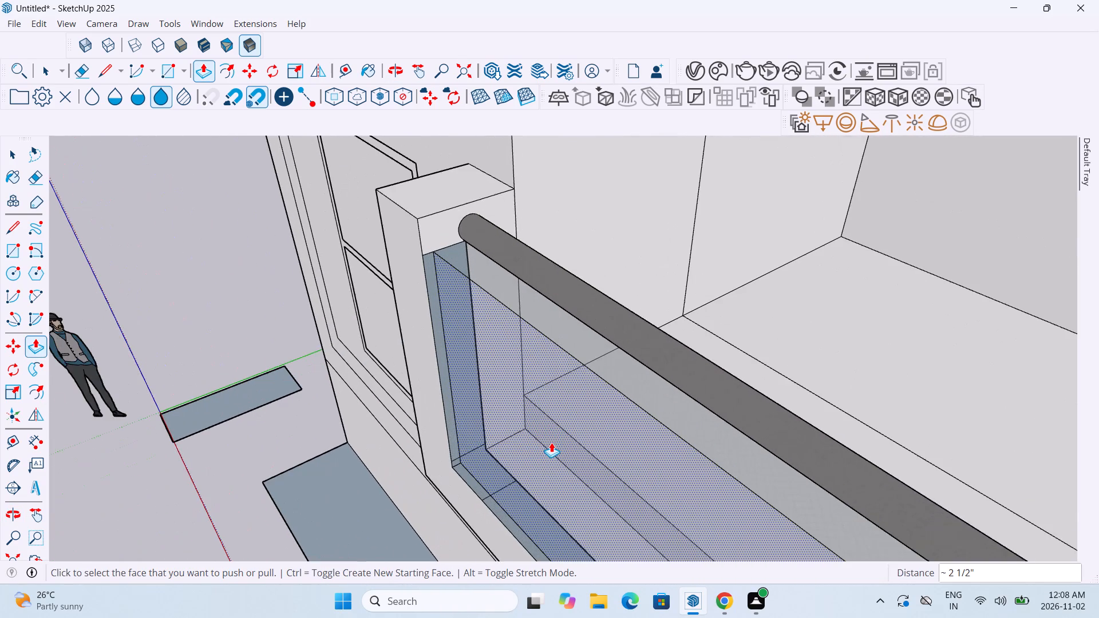
scroll(551, 442, up, 3)
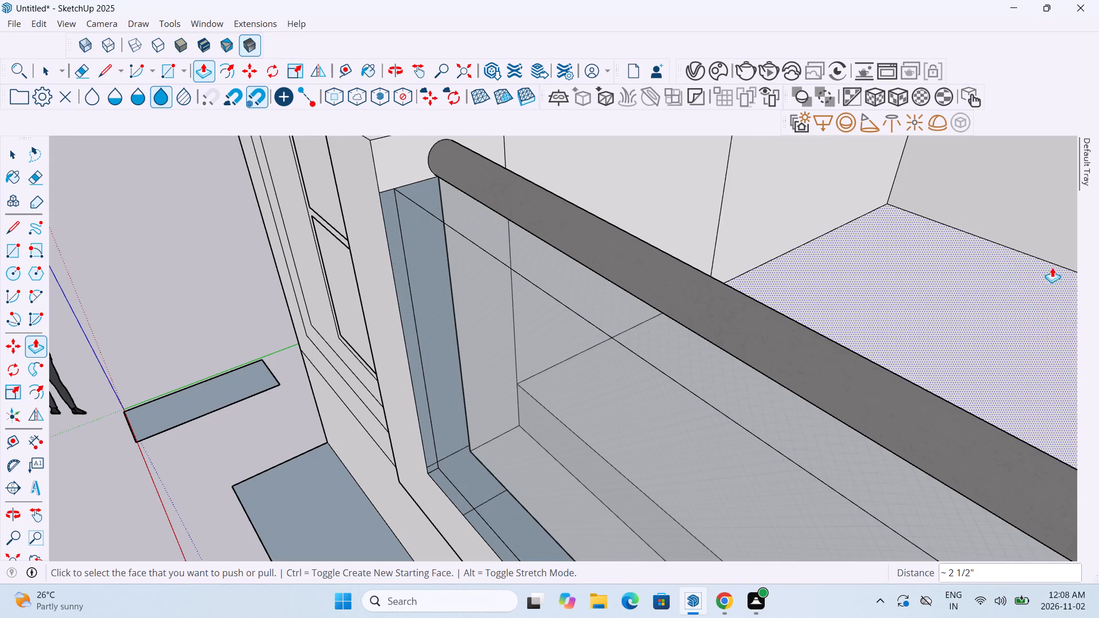
click(1085, 294)
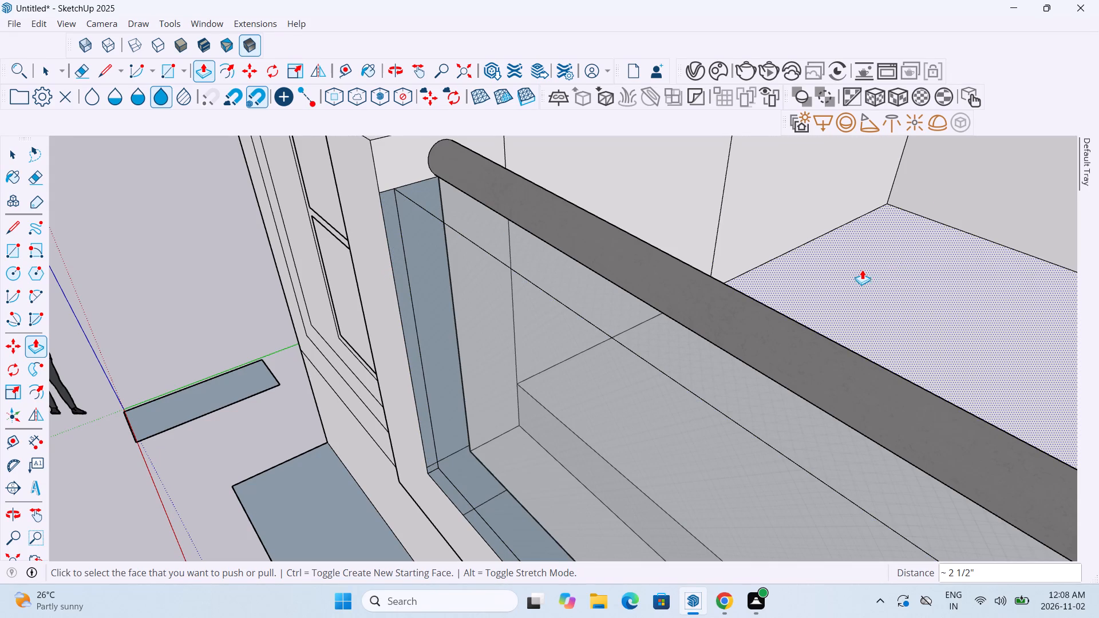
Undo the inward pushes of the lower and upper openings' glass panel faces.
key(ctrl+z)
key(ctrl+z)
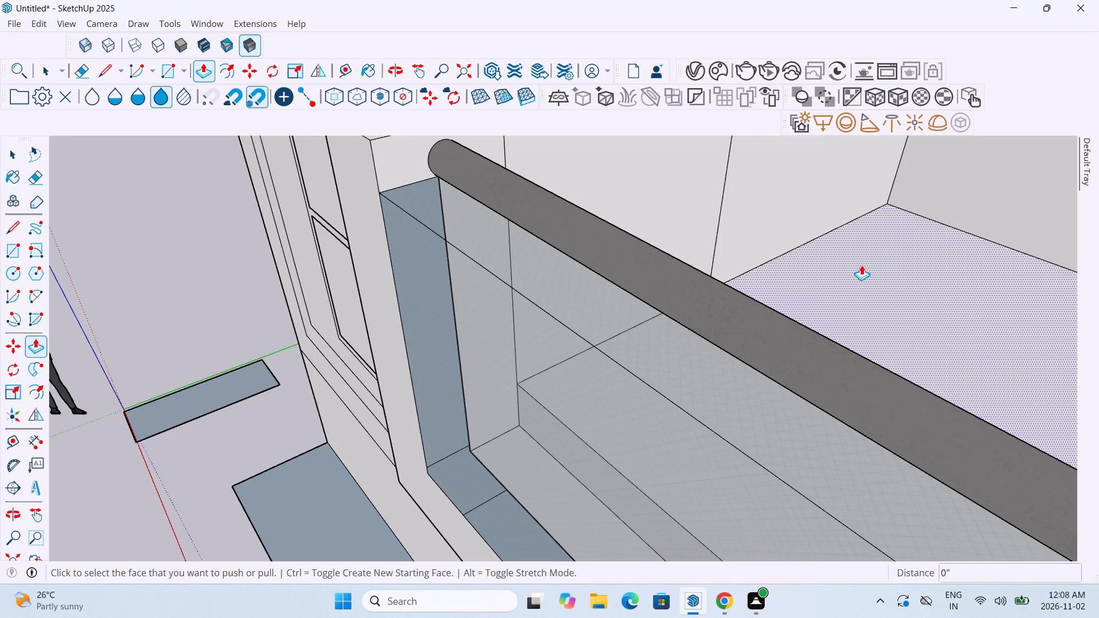
Undo the lower glass panel's extension along the rail, its glass painting and the separating edges on its front face.
ctrl+scroll(861, 265, down, 7)
key(ctrl+z)
scroll(861, 265, down, 14)
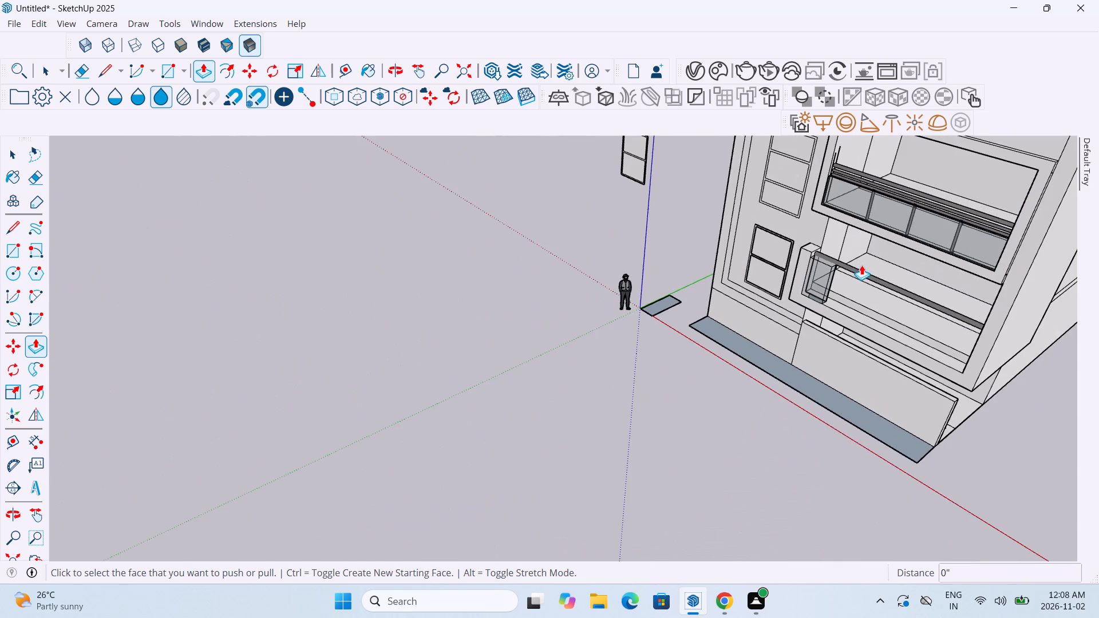
scroll(911, 205, up, 12)
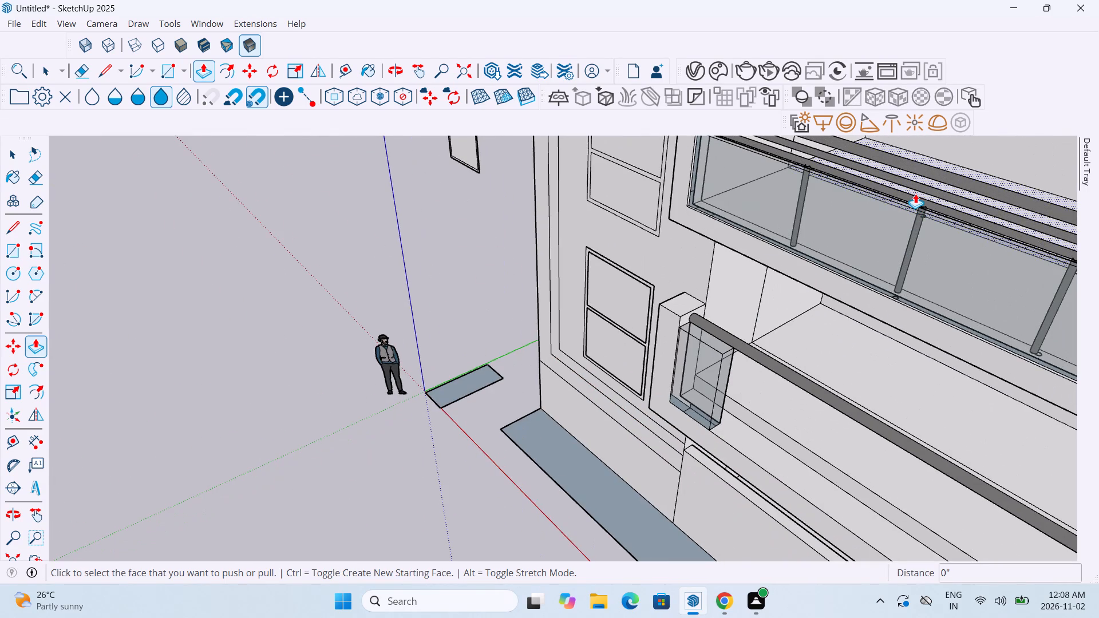
key(ctrl+z)
key(ctrl+z)
key(ctrl+z)
click(915, 193)
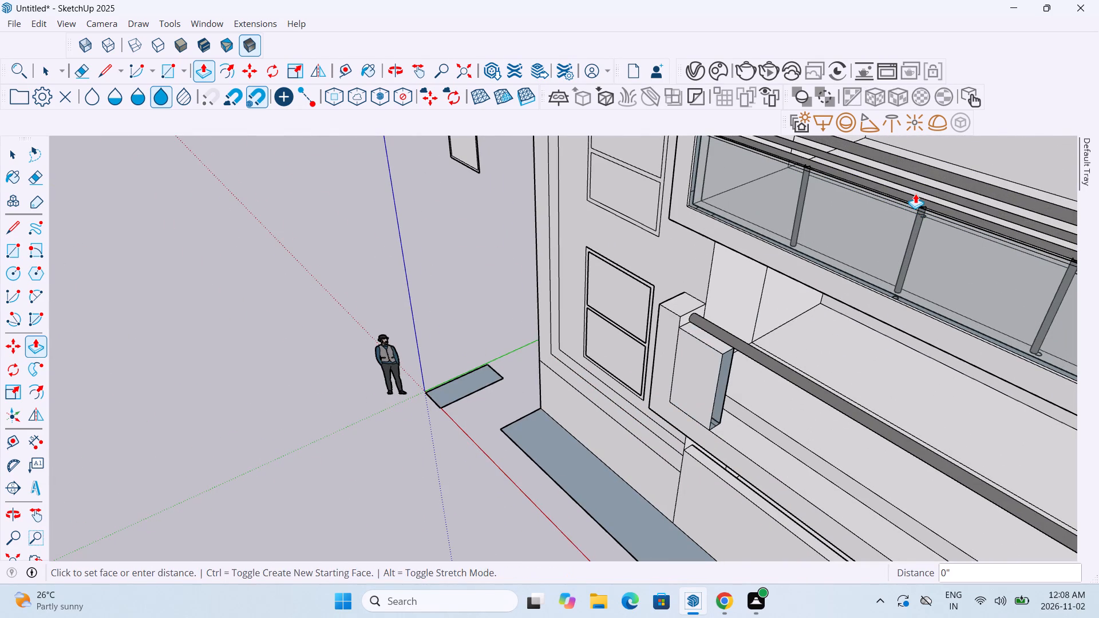
key(ctrl+z)
ctrl+click(915, 193)
key(ctrl+z)
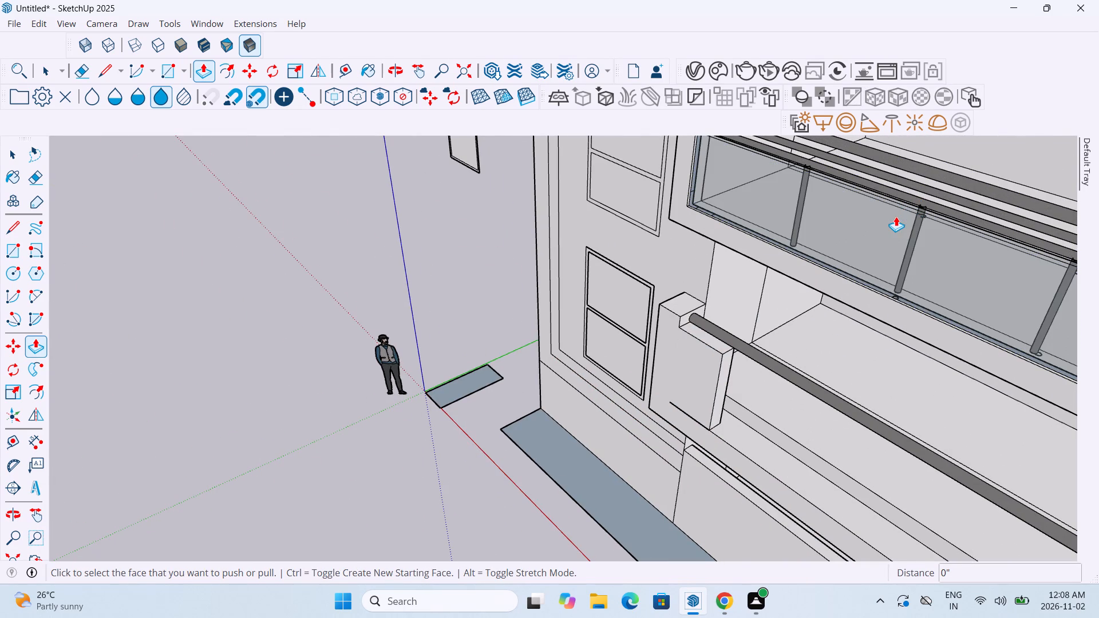
Undo the lower opening's short panel and the glass painting of the upper opening's railing panel.
key(ctrl+z)
key(ctrl+z)
key(ctrl+z)
key(ctrl+z)
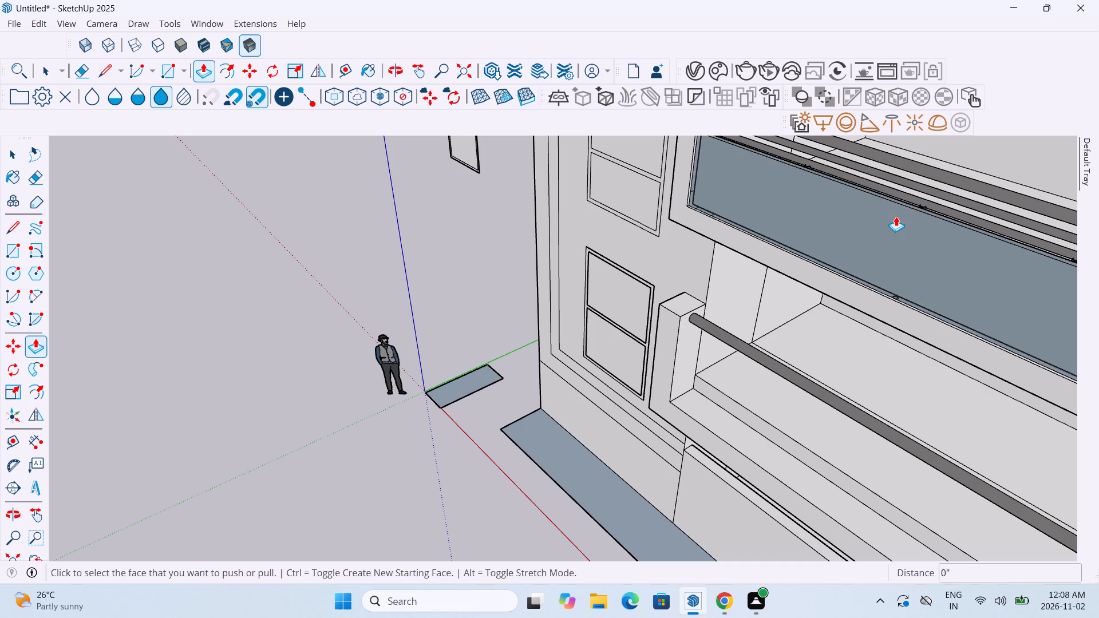
key(ctrl+z)
key(ctrl+z)
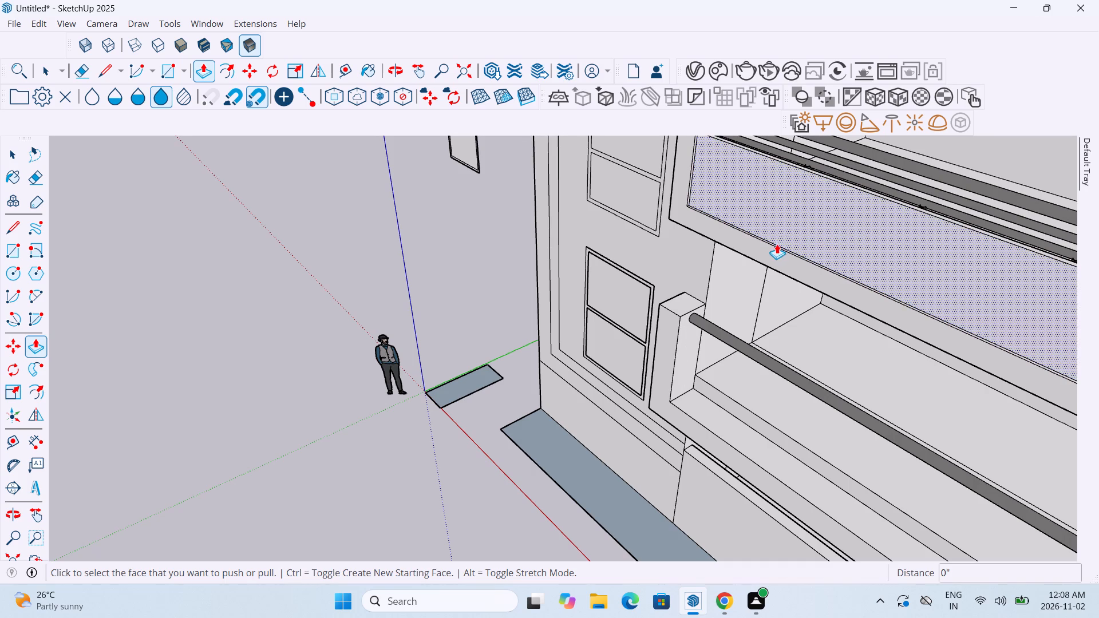
scroll(770, 244, up, 5)
middle_drag(770, 244, 737, 327)
scroll(710, 215, up, 5)
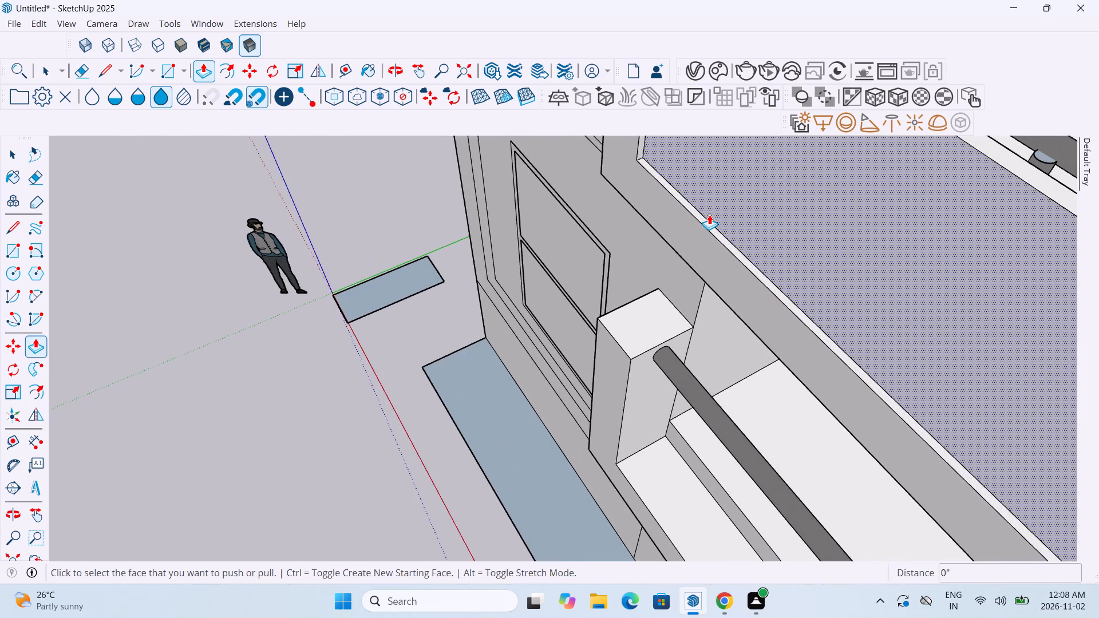
Undo the extrusion of the upper opening's panel along the railing.
scroll(709, 215, down, 19)
scroll(705, 179, up, 3)
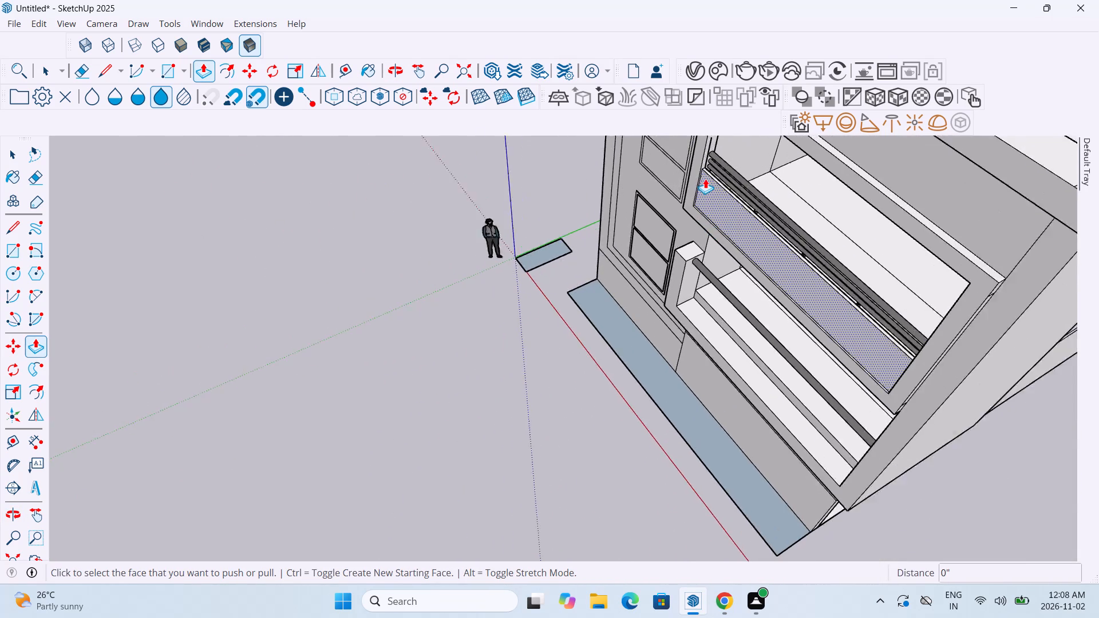
scroll(705, 179, up, 16)
middle_drag(717, 224, 706, 190)
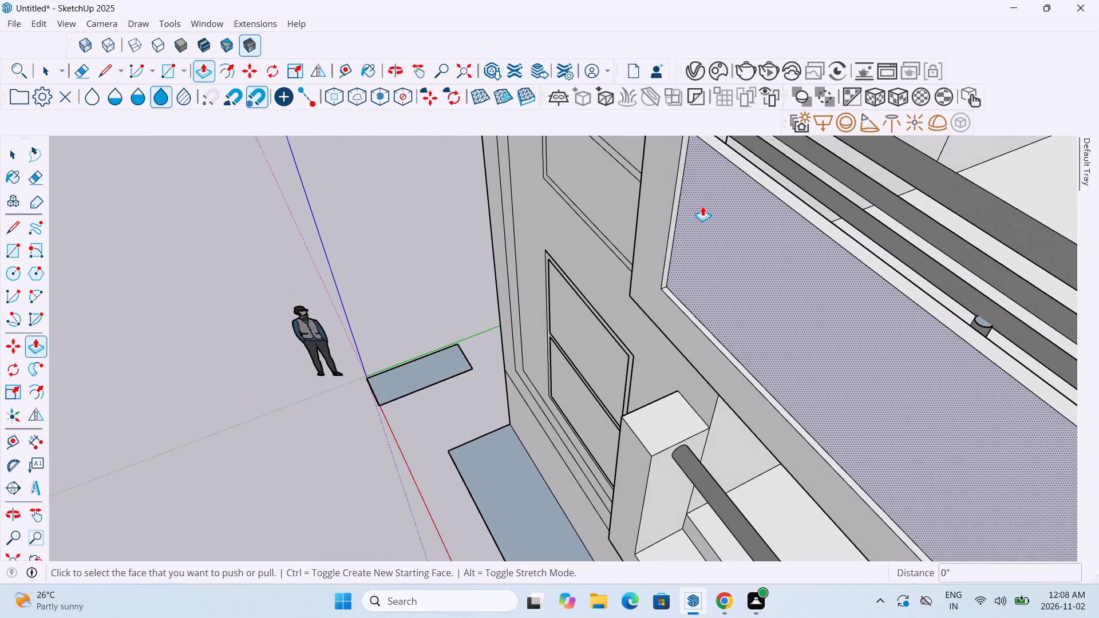
middle_drag(700, 223, 699, 200)
key(ctrl+z)
Draw a line about 3 1/16" long across the panel profile near its bottom on the upper opening's side wall.
scroll(699, 200, down, 6)
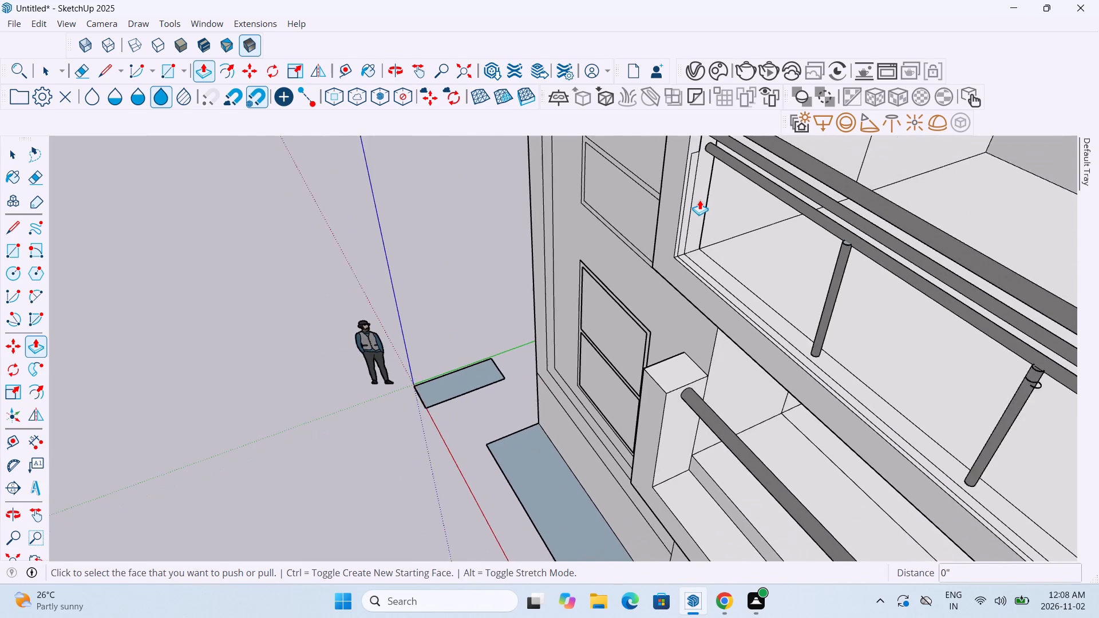
click(104, 73)
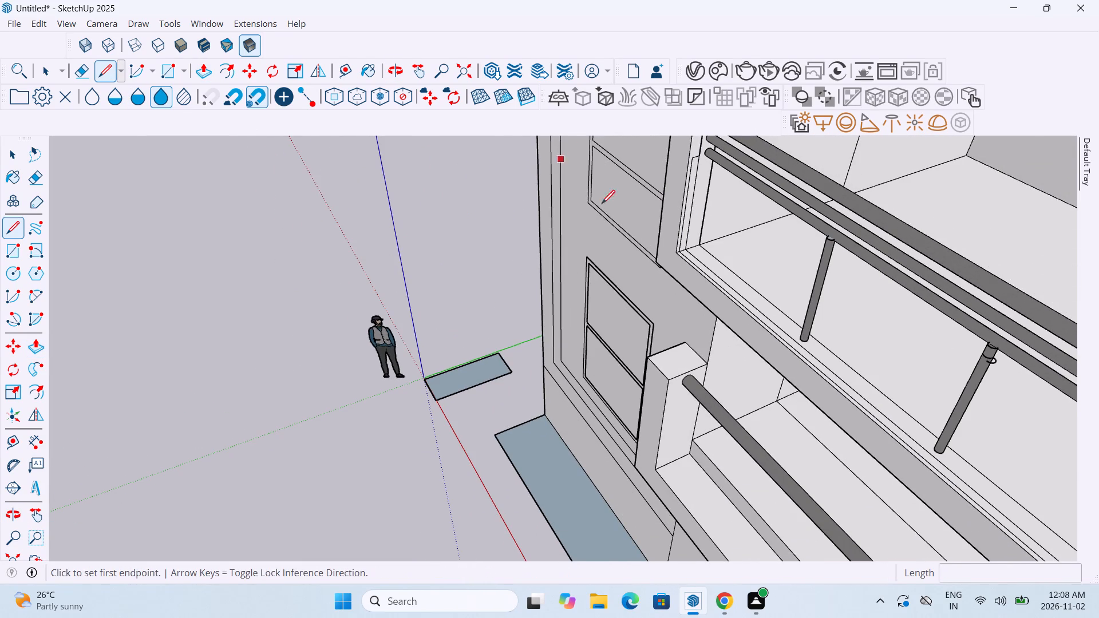
scroll(702, 247, up, 9)
scroll(701, 232, down, 1)
scroll(701, 232, up, 2)
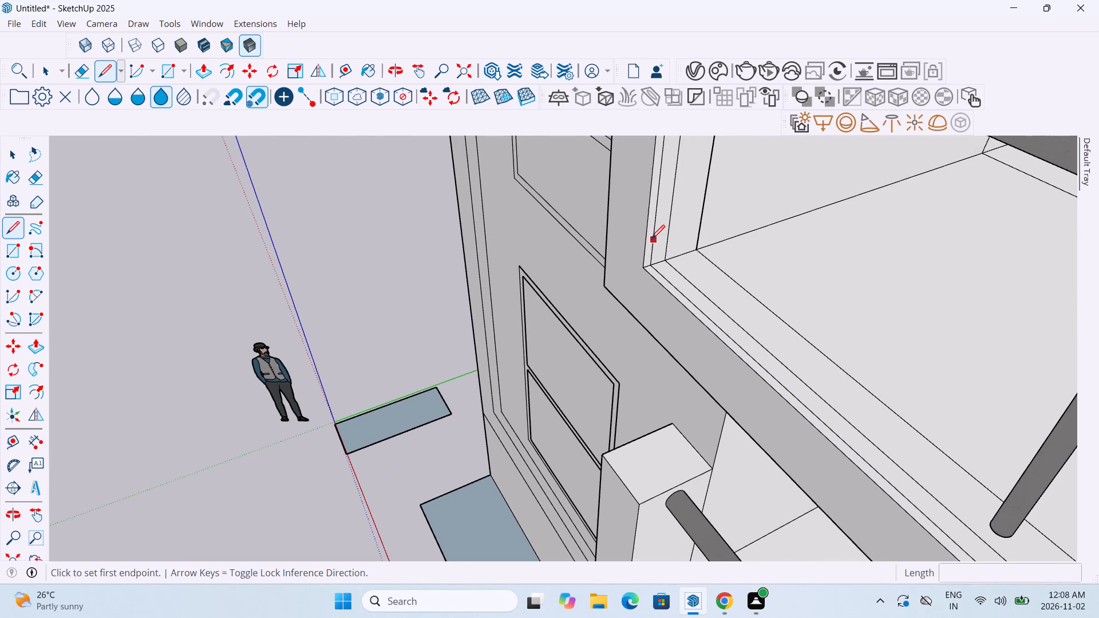
click(651, 240)
click(669, 239)
Extrude the profile above the new line about 19' 2 5/8" across the upper opening to its opposite side wall.
scroll(668, 239, down, 13)
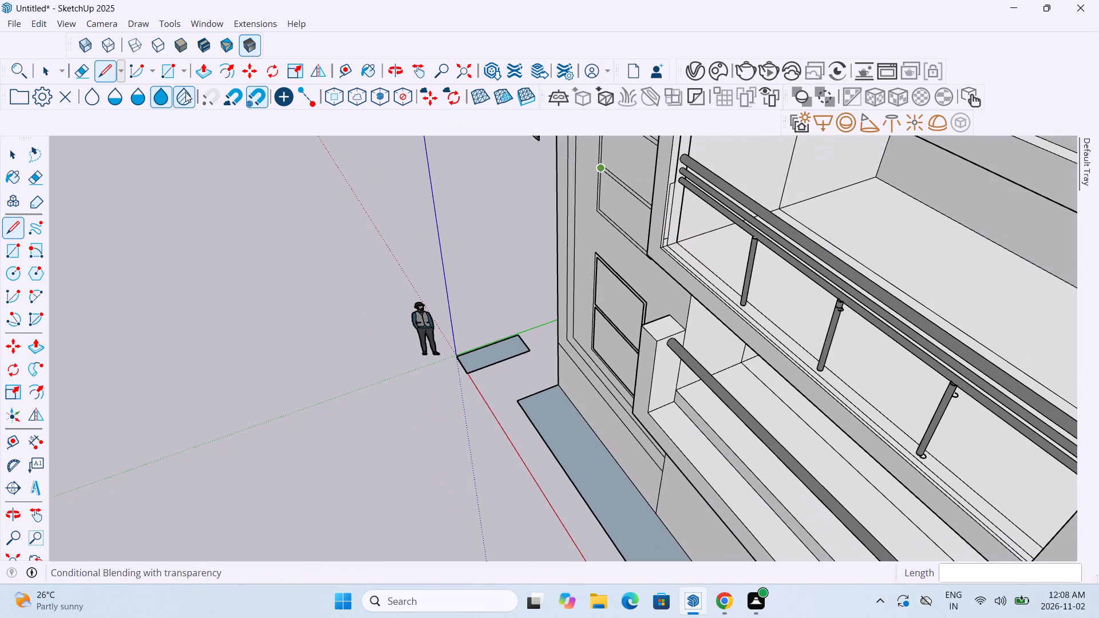
click(197, 73)
scroll(696, 208, up, 6)
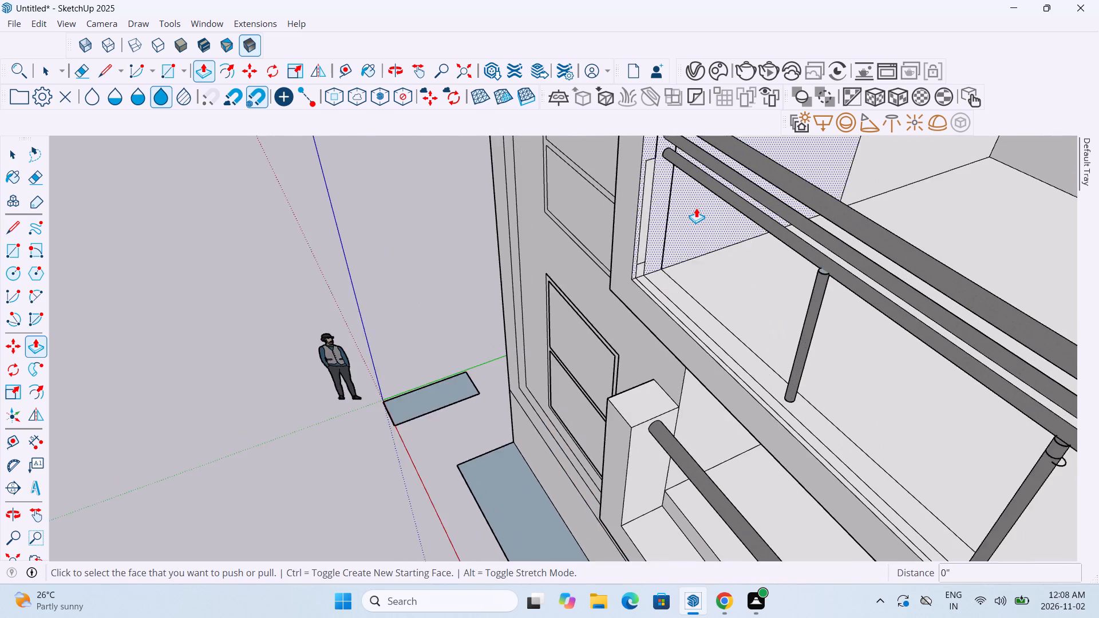
scroll(696, 208, up, 4)
scroll(696, 208, down, 1)
scroll(696, 208, up, 2)
click(627, 210)
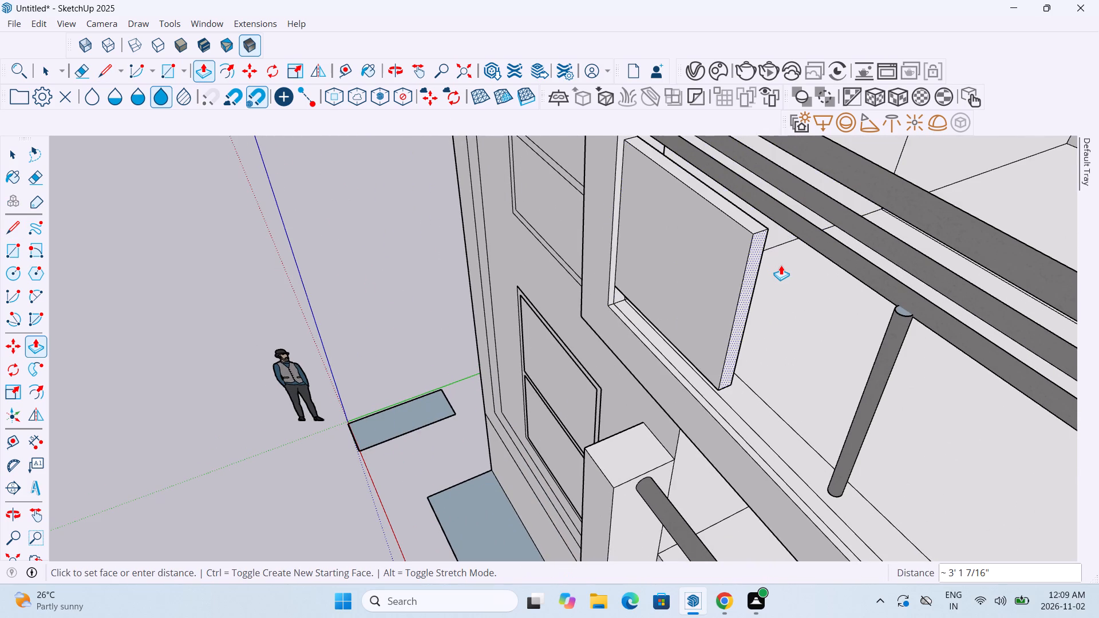
scroll(781, 265, down, 15)
scroll(936, 370, down, 4)
middle_drag(984, 392, 1029, 337)
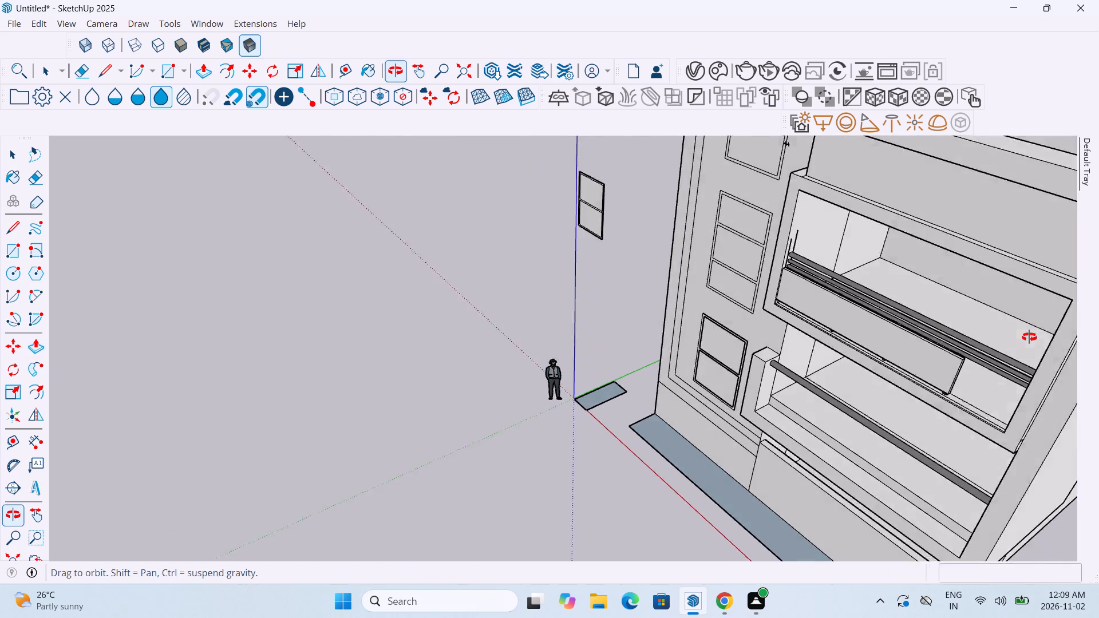
middle_drag(1029, 337, 1061, 230)
middle_drag(915, 324, 973, 304)
scroll(956, 312, up, 8)
scroll(959, 307, down, 1)
scroll(959, 307, up, 3)
click(963, 302)
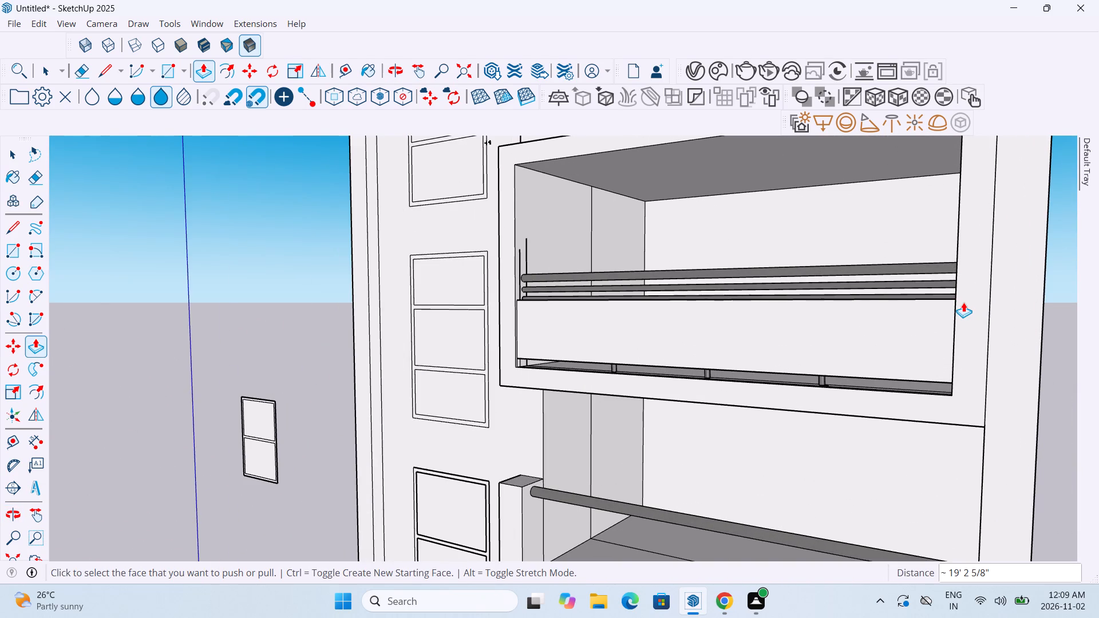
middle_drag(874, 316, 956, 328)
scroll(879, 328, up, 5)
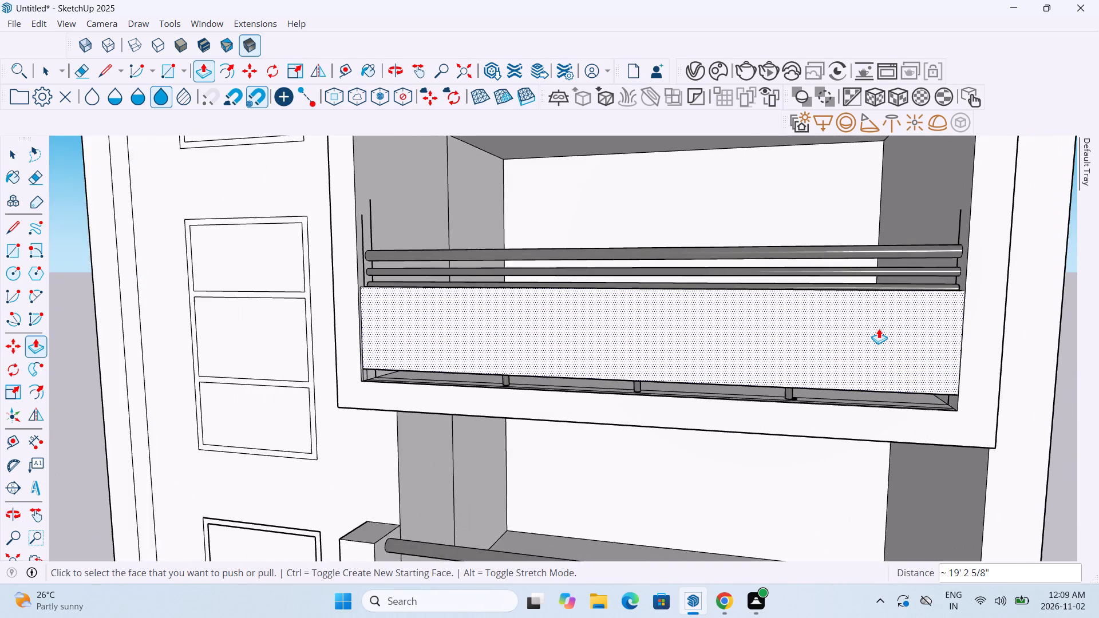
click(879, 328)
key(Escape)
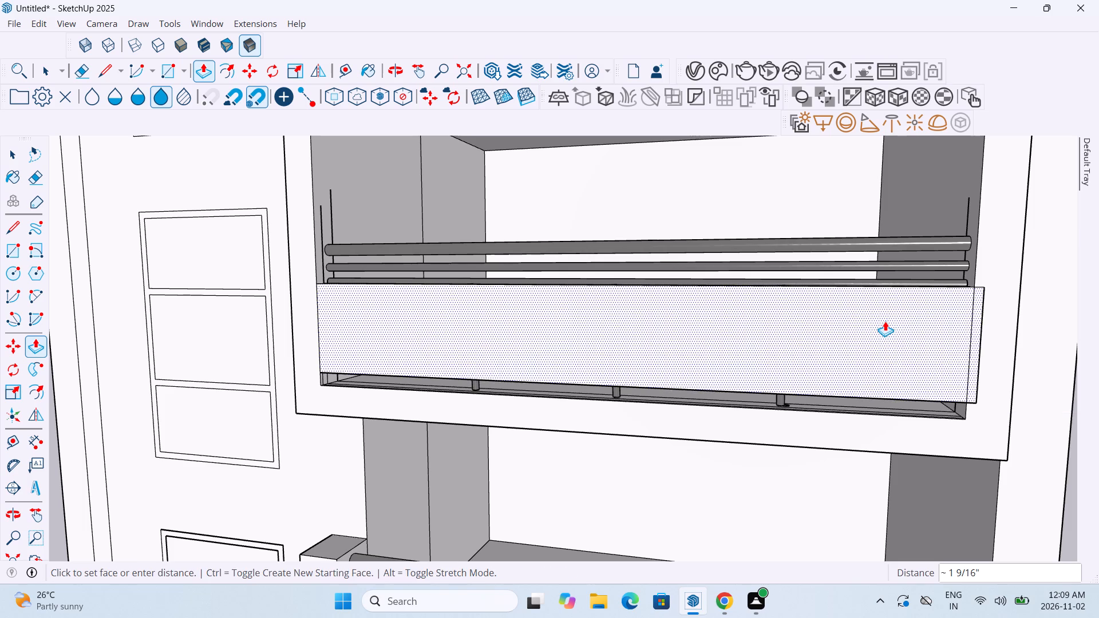
Paint the front and top faces of the upper opening's panel with the Glass_Safety_01 material.
click(1092, 224)
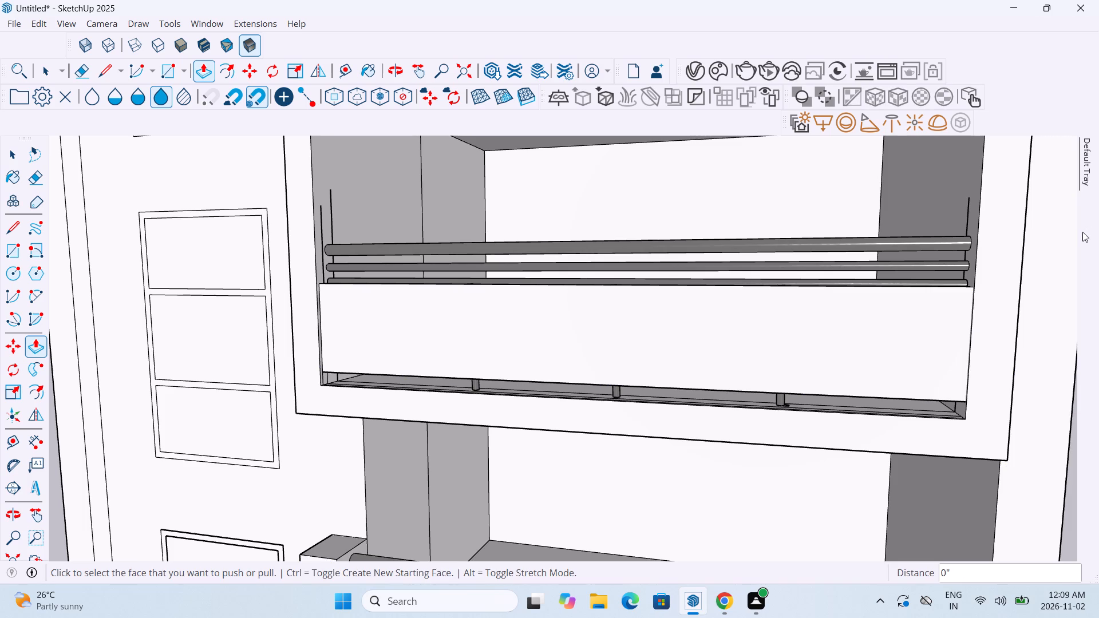
middle_drag(831, 312, 752, 448)
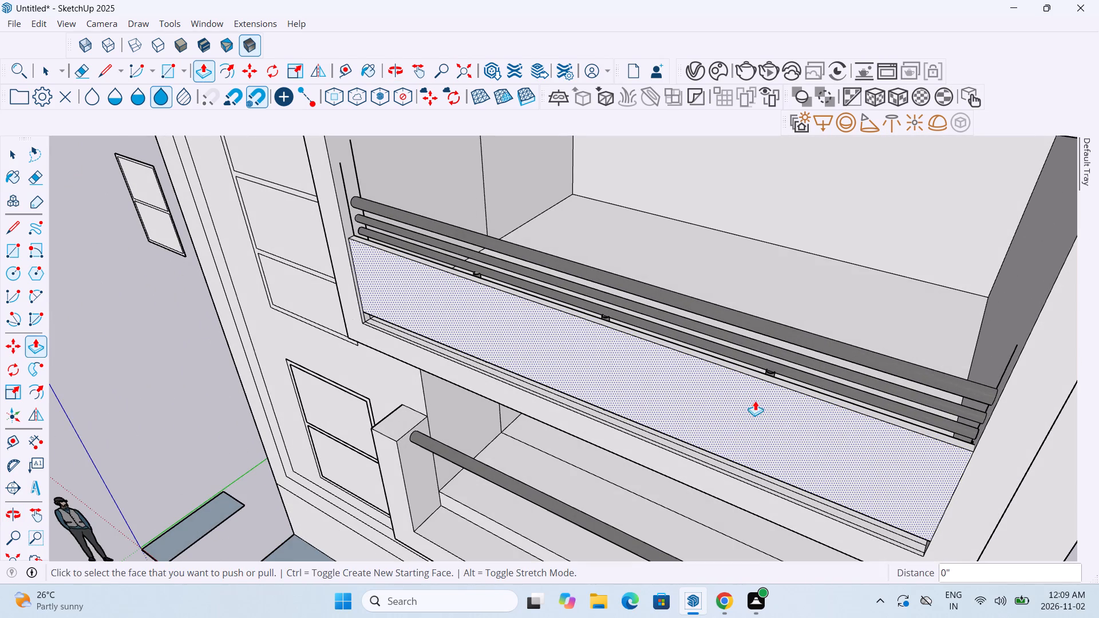
middle_drag(801, 394, 856, 331)
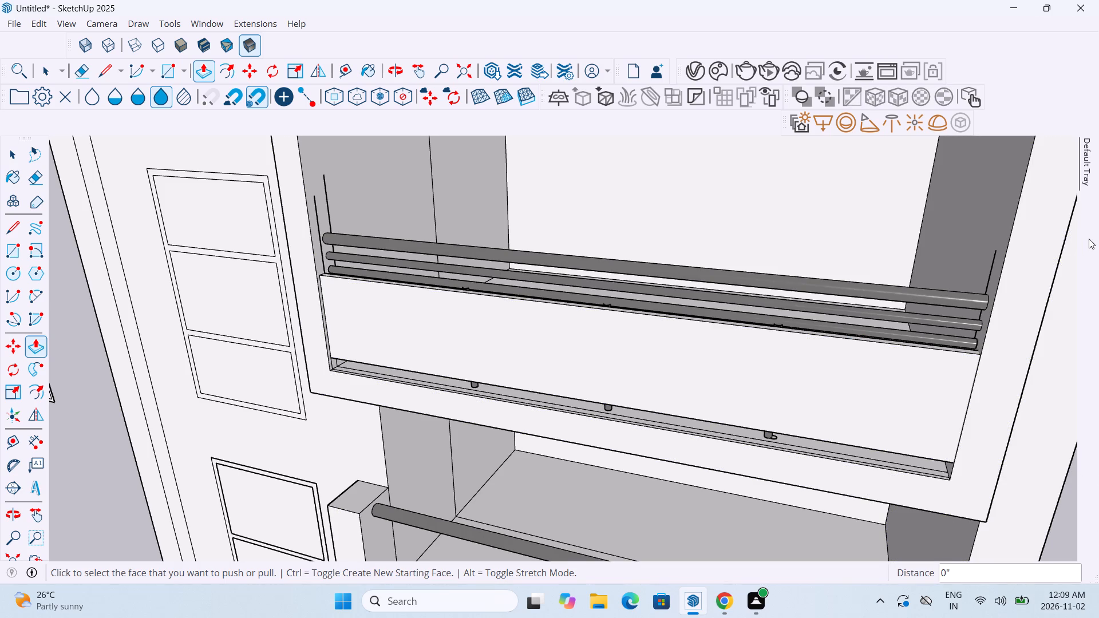
click(1005, 397)
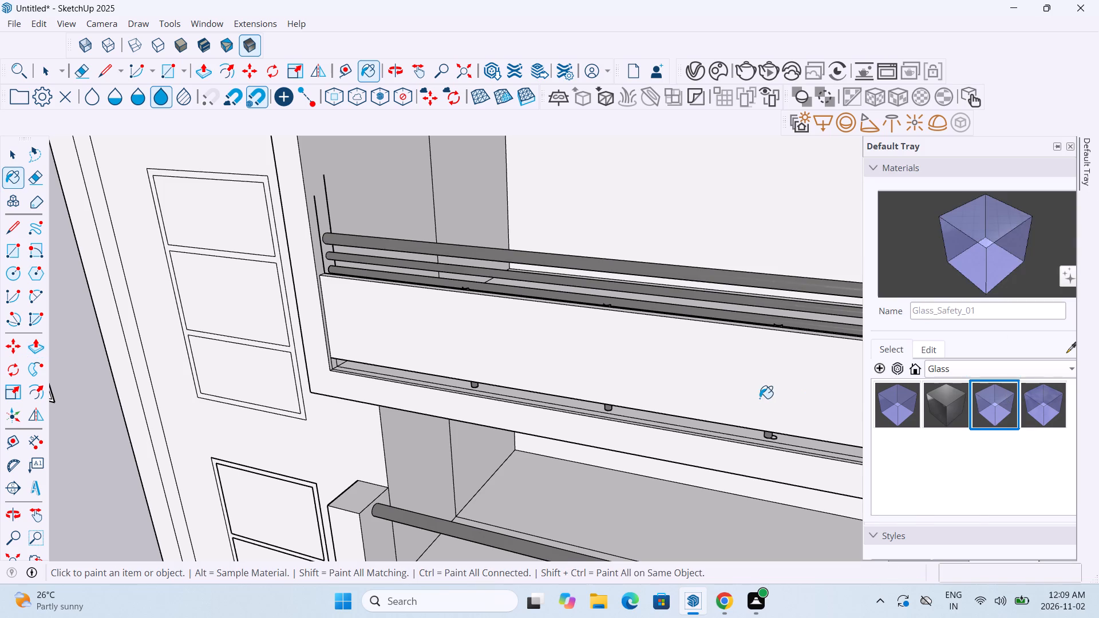
click(760, 398)
scroll(760, 398, down, 1)
scroll(374, 294, up, 3)
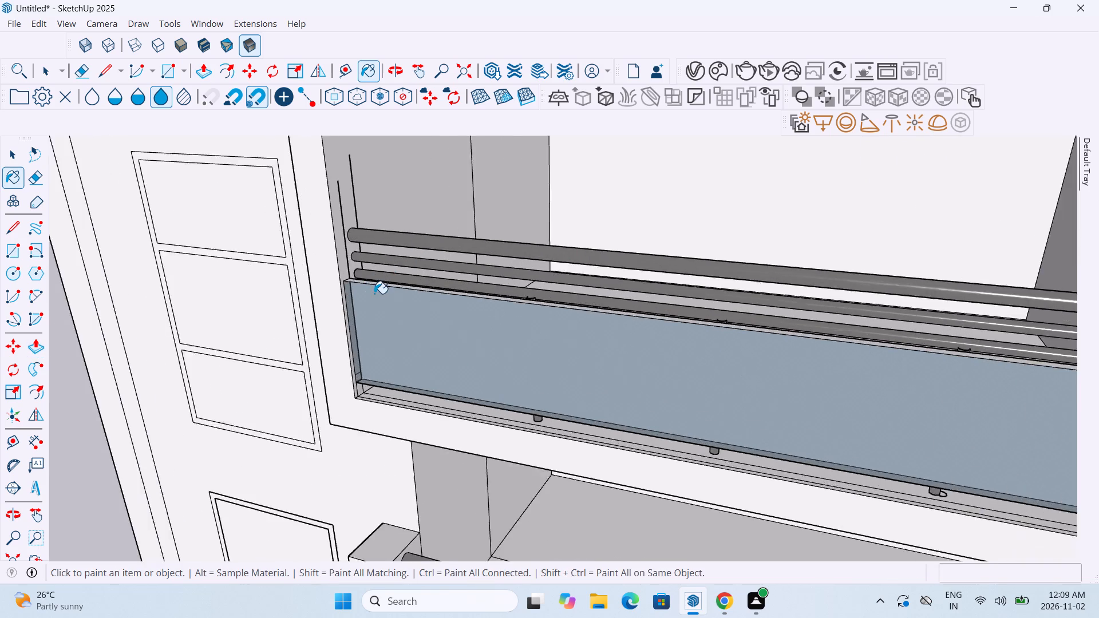
scroll(374, 294, up, 9)
middle_drag(374, 283, 362, 336)
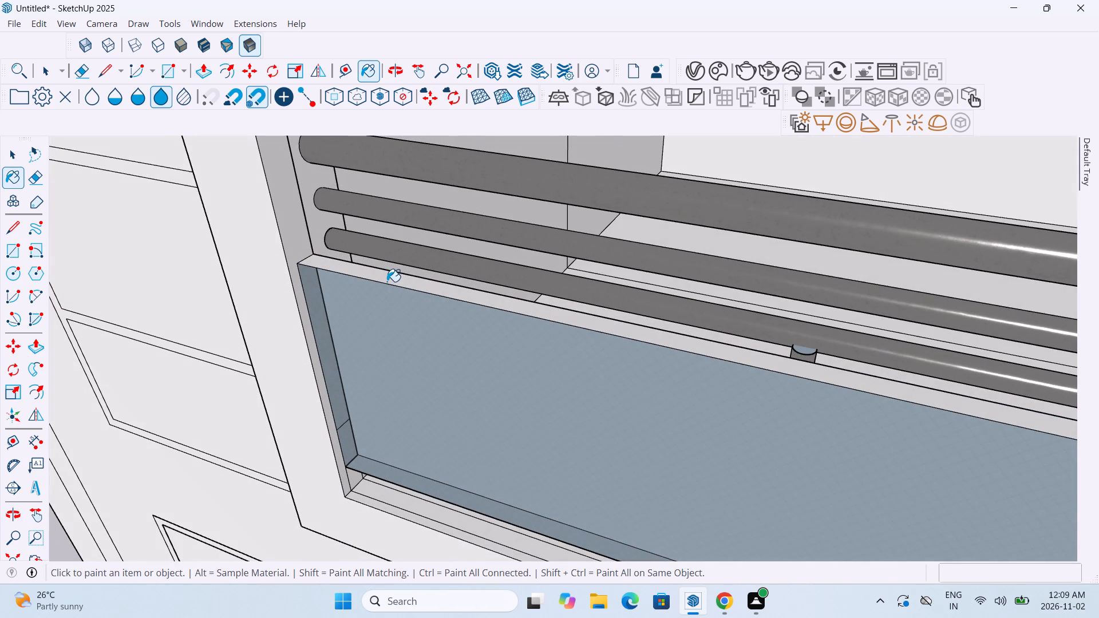
click(387, 282)
Paint the back face of the upper opening's panel with the same glass material from inside the opening.
middle_drag(397, 275, 360, 326)
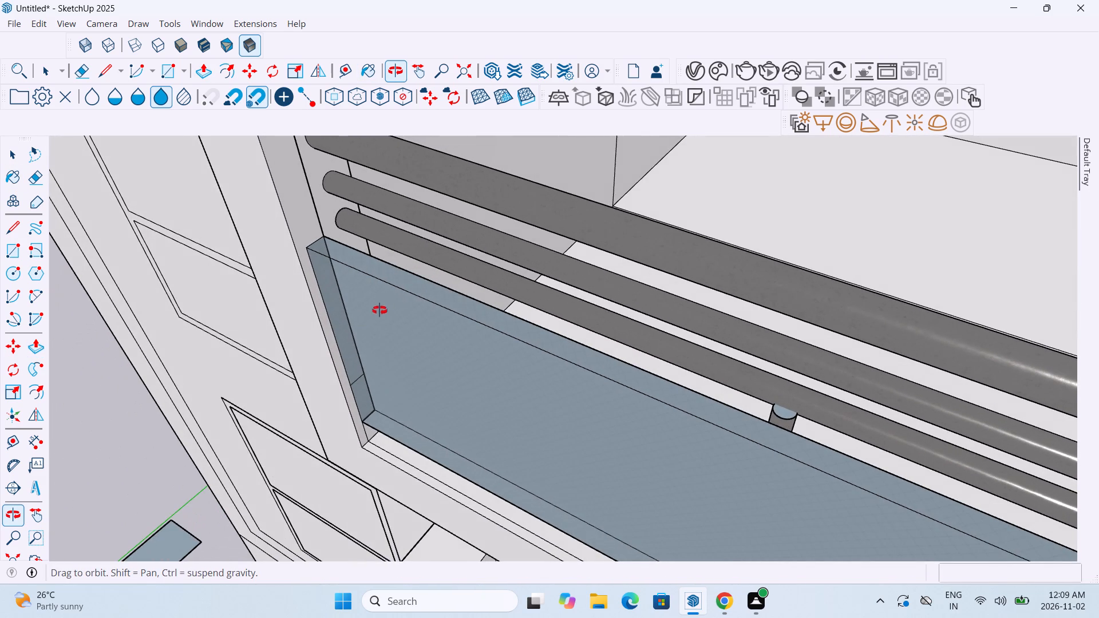
scroll(460, 285, up, 9)
middle_drag(463, 311, 438, 333)
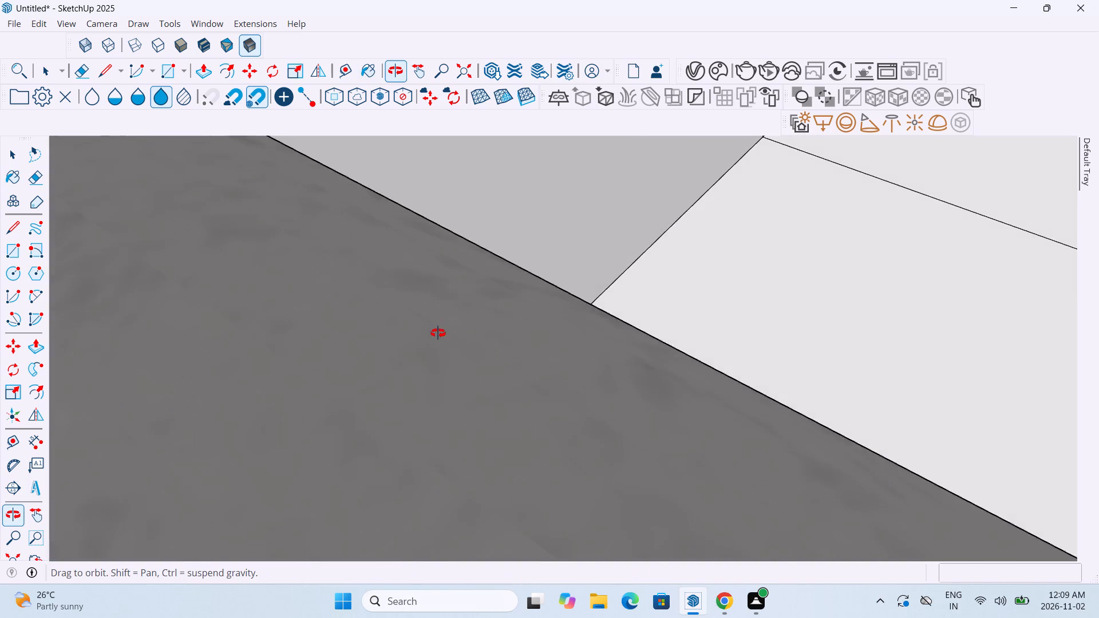
middle_drag(438, 333, 400, 363)
scroll(400, 363, down, 5)
middle_drag(397, 370, 237, 371)
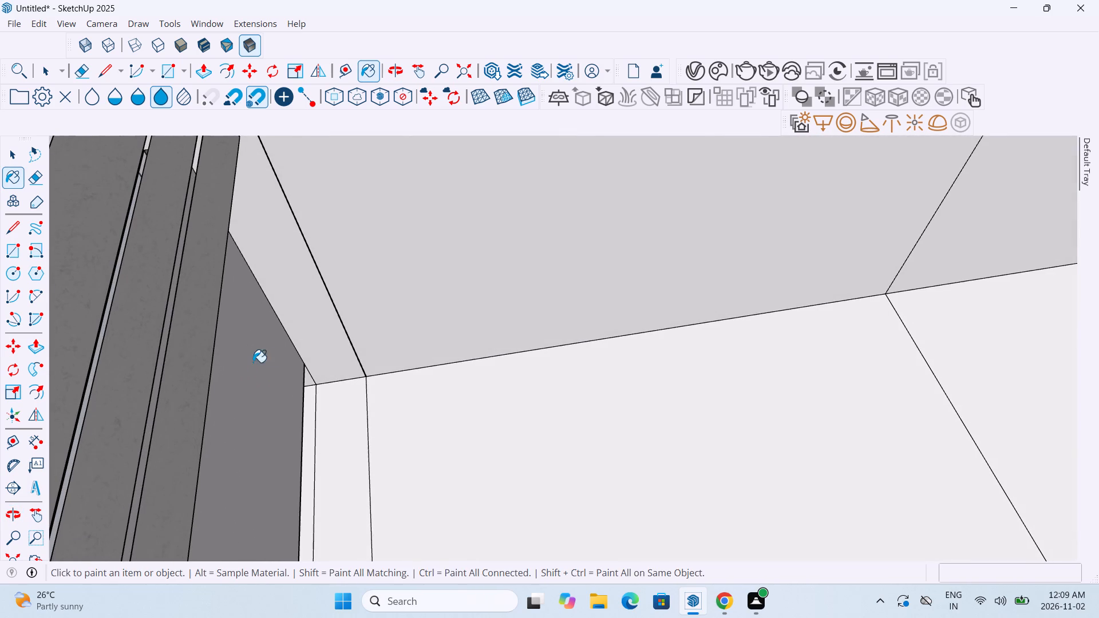
middle_drag(288, 375, 218, 342)
click(220, 320)
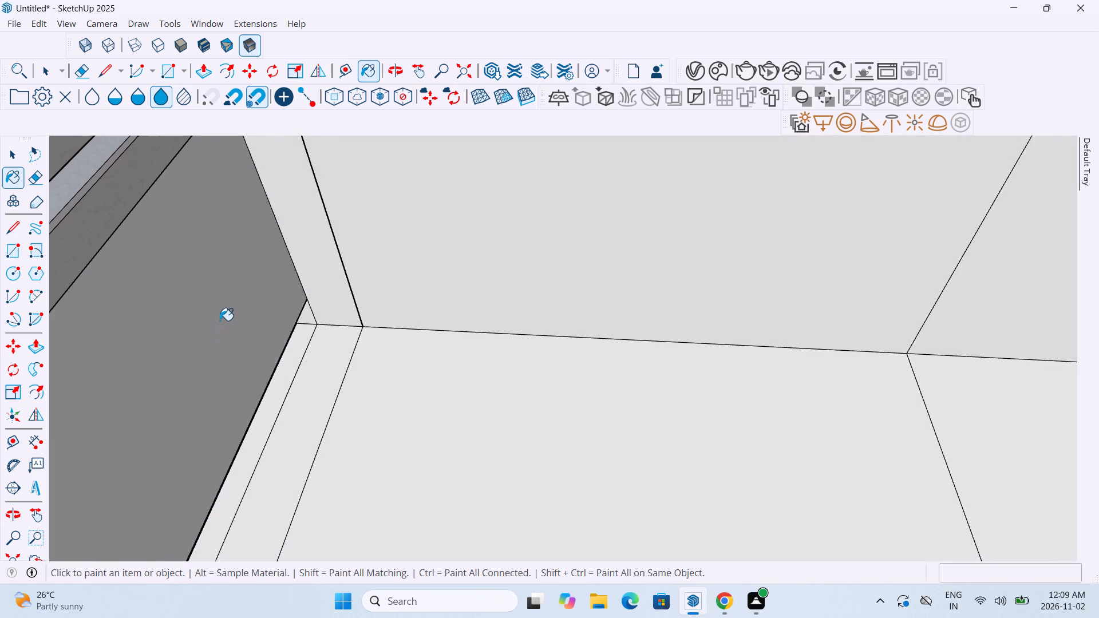
Examine the upper opening's glass panel from the building's front, along with the lower opening's railing.
scroll(220, 320, down, 20)
scroll(220, 320, down, 8)
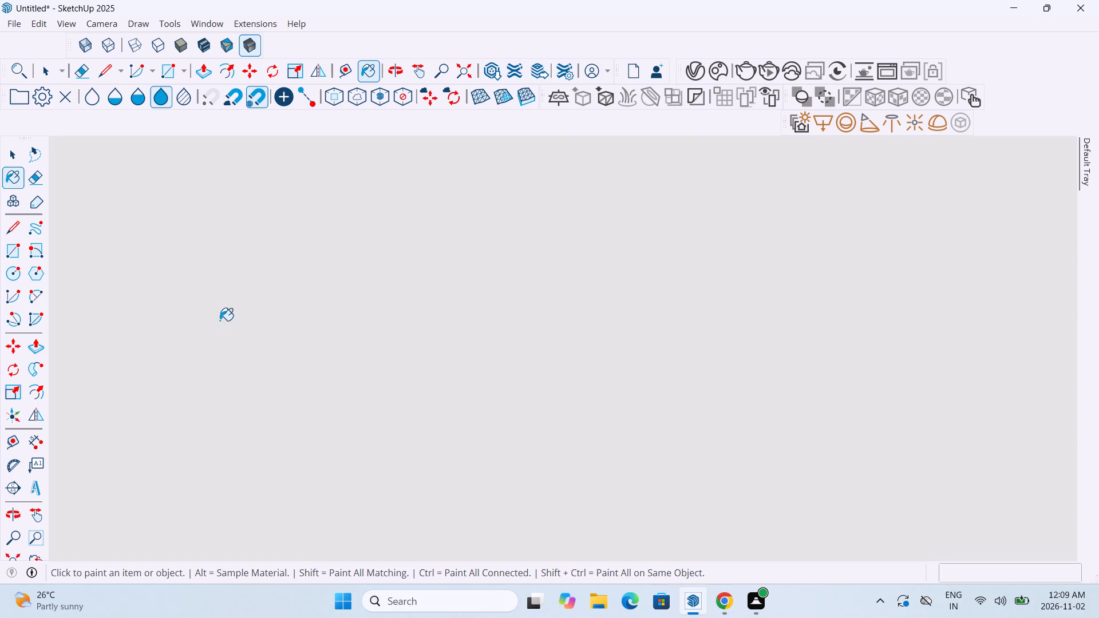
scroll(220, 320, down, 20)
scroll(220, 320, down, 20)
scroll(220, 320, down, 14)
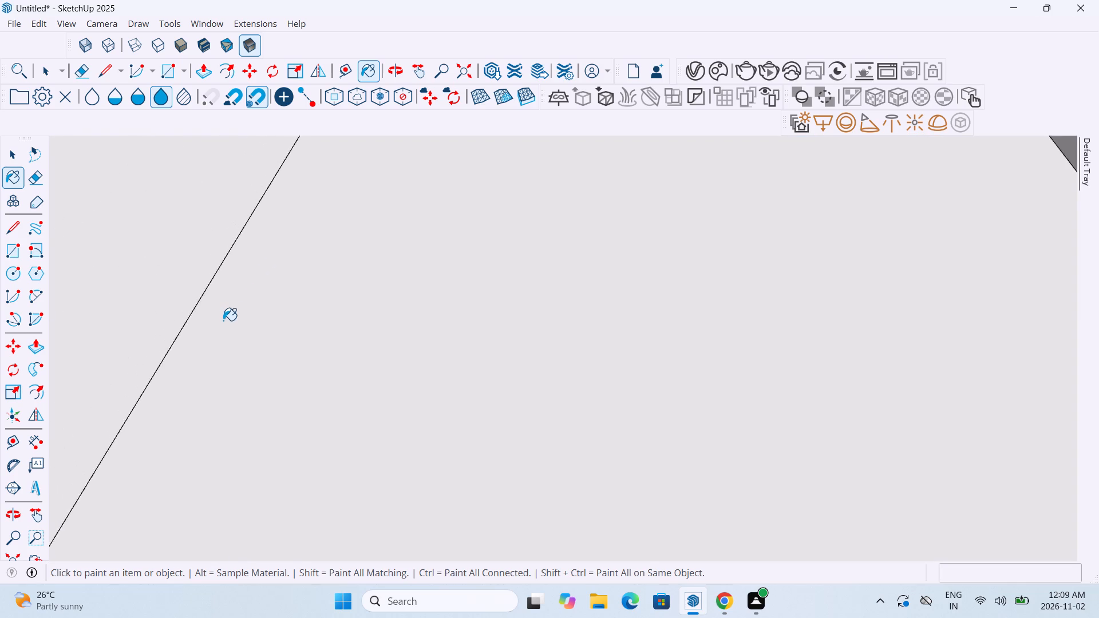
scroll(223, 320, down, 20)
scroll(223, 320, down, 9)
scroll(231, 332, up, 1)
scroll(231, 332, down, 20)
scroll(231, 332, down, 4)
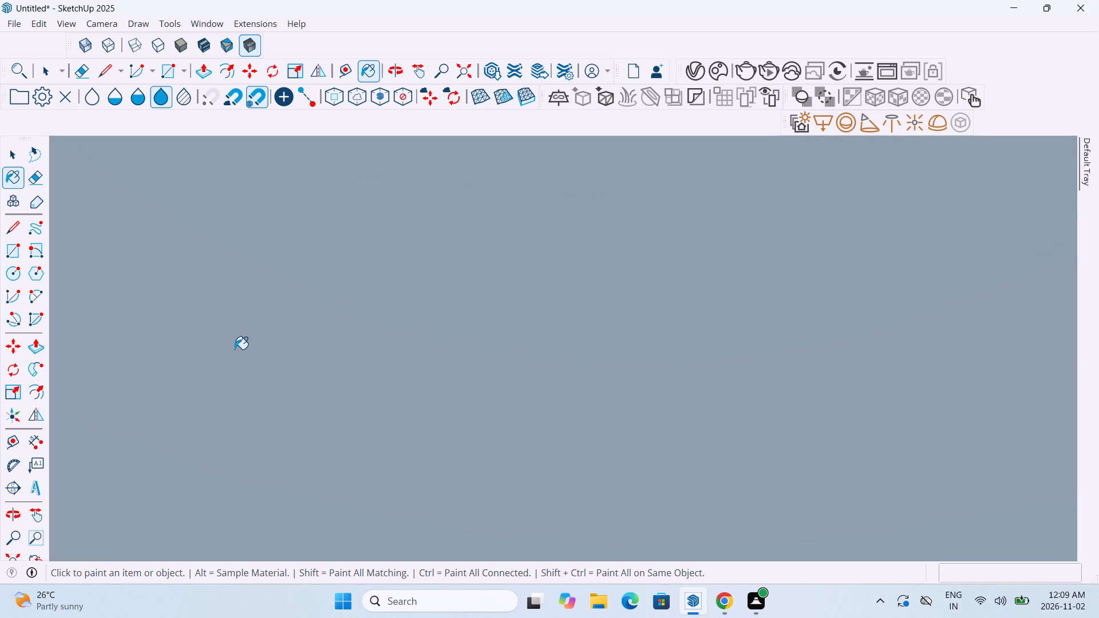
scroll(235, 349, down, 20)
scroll(235, 349, down, 20)
scroll(235, 349, down, 11)
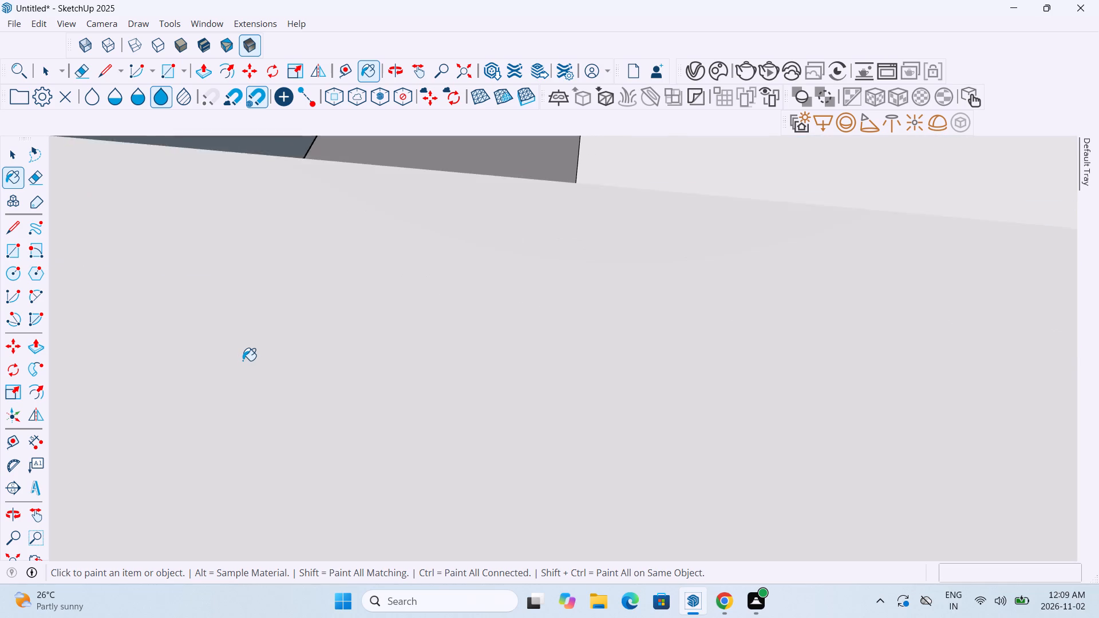
scroll(243, 360, down, 20)
scroll(243, 360, down, 20)
scroll(243, 360, down, 10)
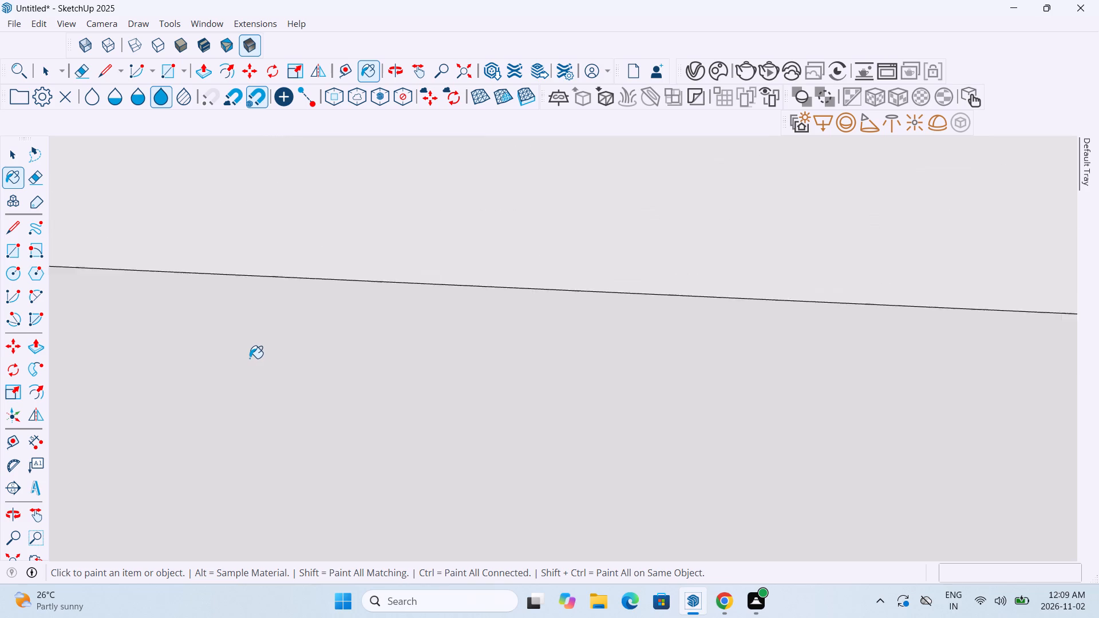
scroll(250, 358, down, 20)
scroll(250, 358, down, 20)
scroll(250, 358, down, 10)
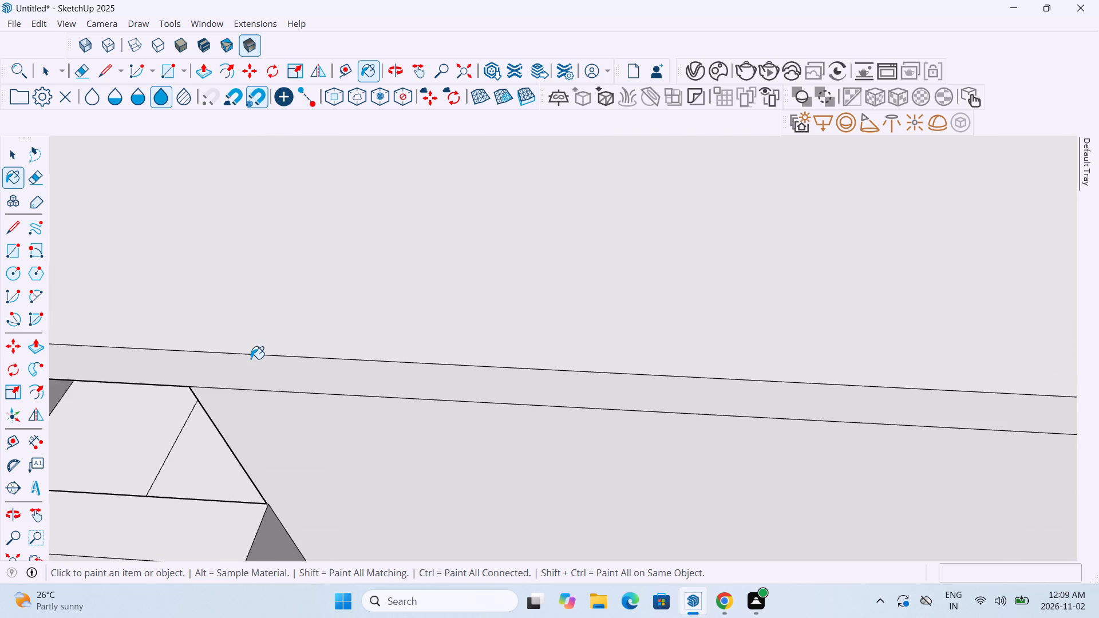
scroll(251, 359, down, 20)
scroll(251, 359, down, 13)
middle_drag(162, 363, 201, 356)
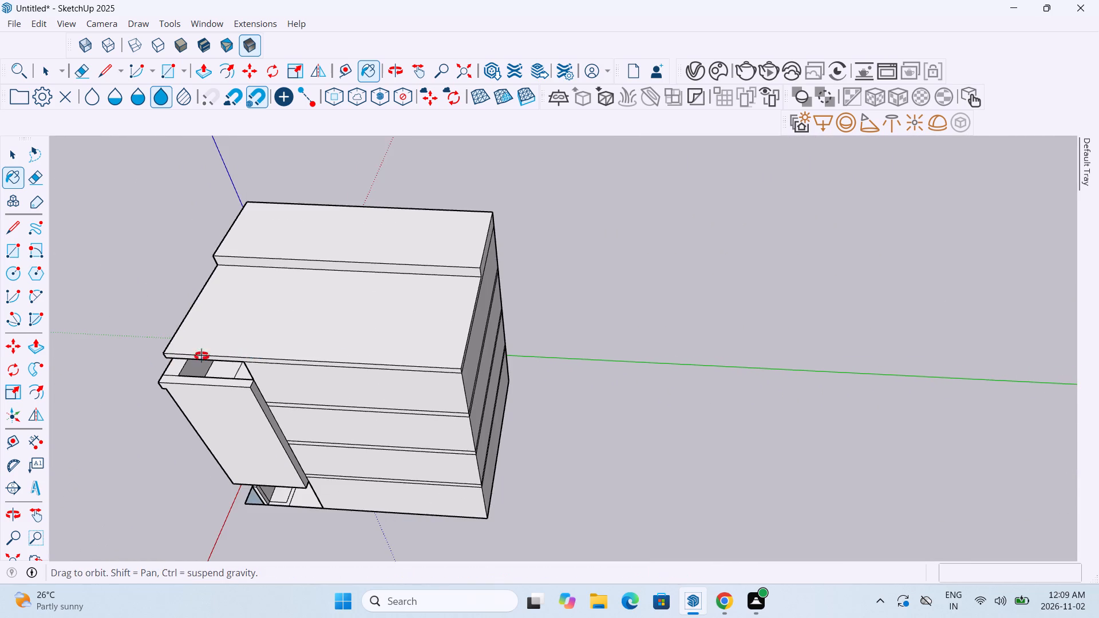
middle_drag(201, 356, 432, 290)
scroll(147, 528, up, 7)
middle_drag(202, 462, 357, 325)
scroll(357, 325, down, 9)
scroll(408, 509, up, 6)
scroll(411, 501, down, 12)
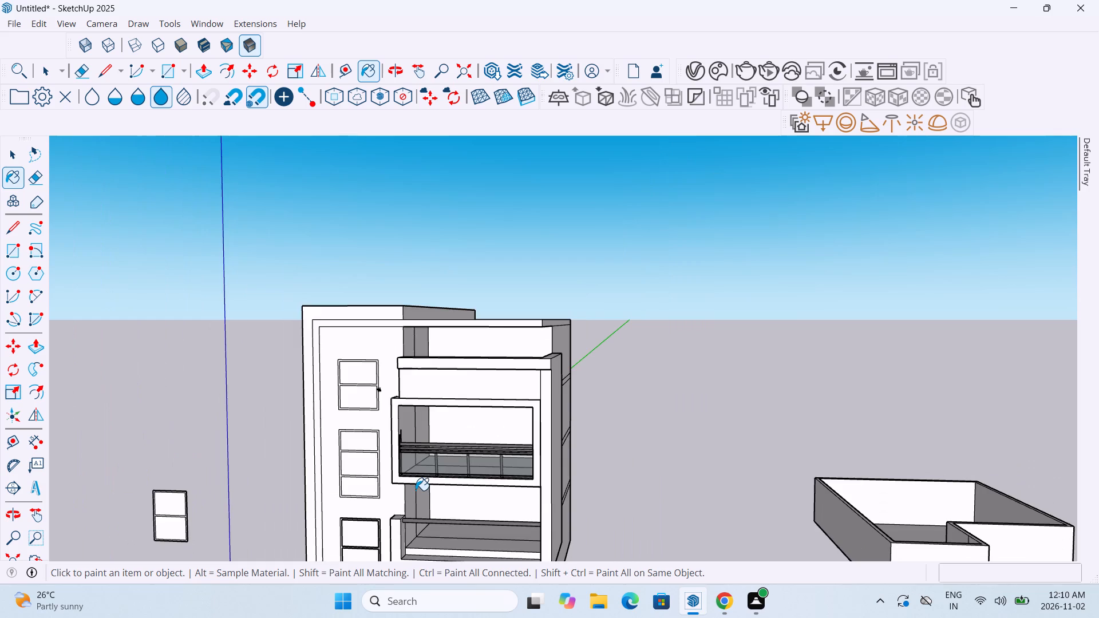
scroll(416, 490, down, 4)
scroll(420, 564, up, 8)
scroll(432, 513, up, 4)
scroll(432, 511, down, 1)
scroll(432, 510, up, 12)
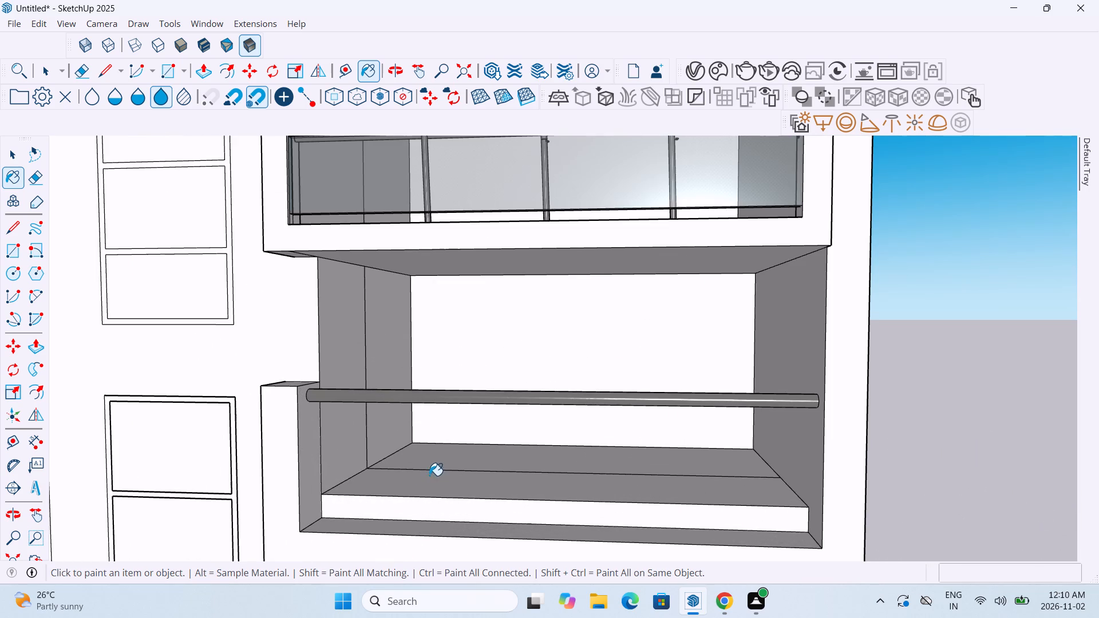
Draw a rectangle about 5' 1 1/8" by 11 1/2" on the lower opening's side wall, from rail-bottom height down to the ledge.
click(160, 74)
scroll(375, 389, down, 12)
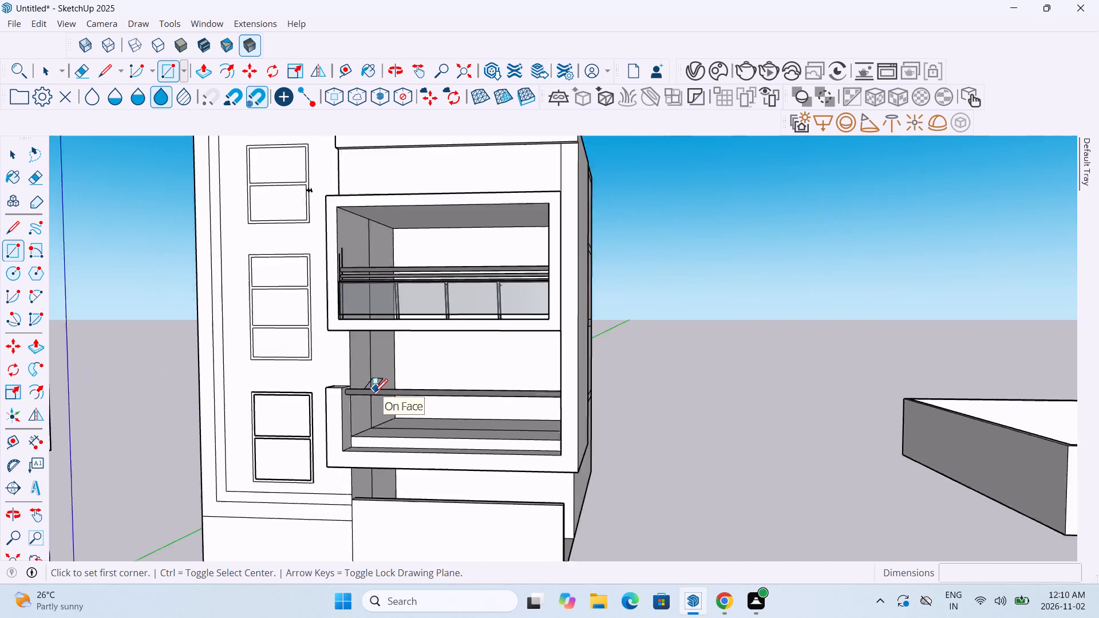
scroll(374, 394, down, 2)
scroll(360, 431, up, 20)
scroll(360, 431, up, 2)
middle_drag(359, 427, 270, 473)
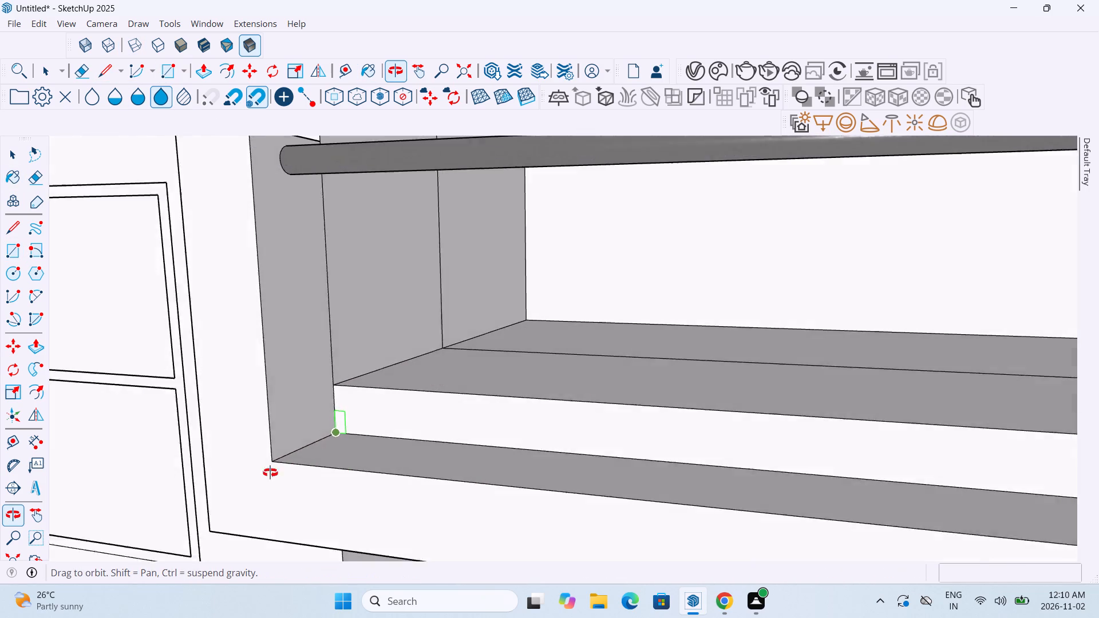
middle_drag(270, 473, 225, 480)
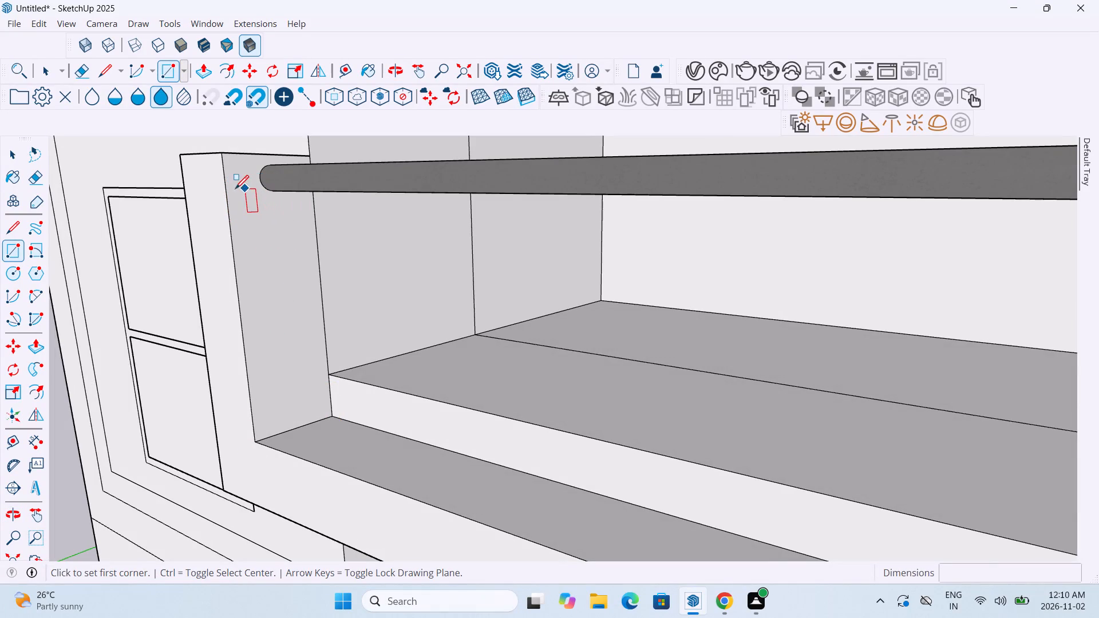
click(225, 190)
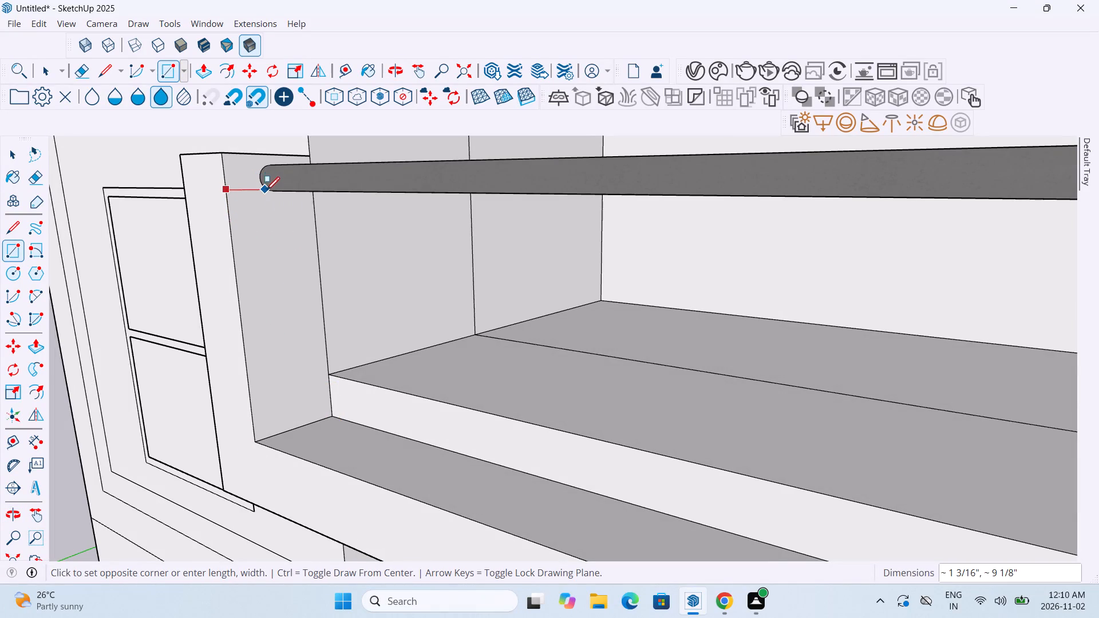
click(290, 430)
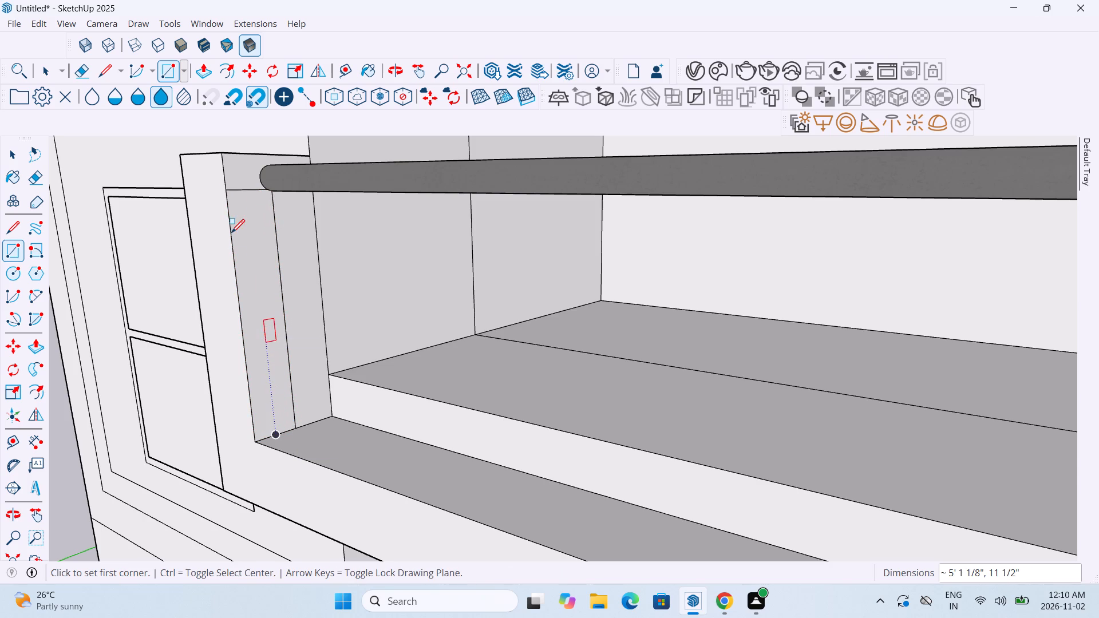
Draw a narrow profile rectangle about 4 7/16" by 5' 1 1/4" on that side wall, from beneath the rail to the ledge.
click(266, 193)
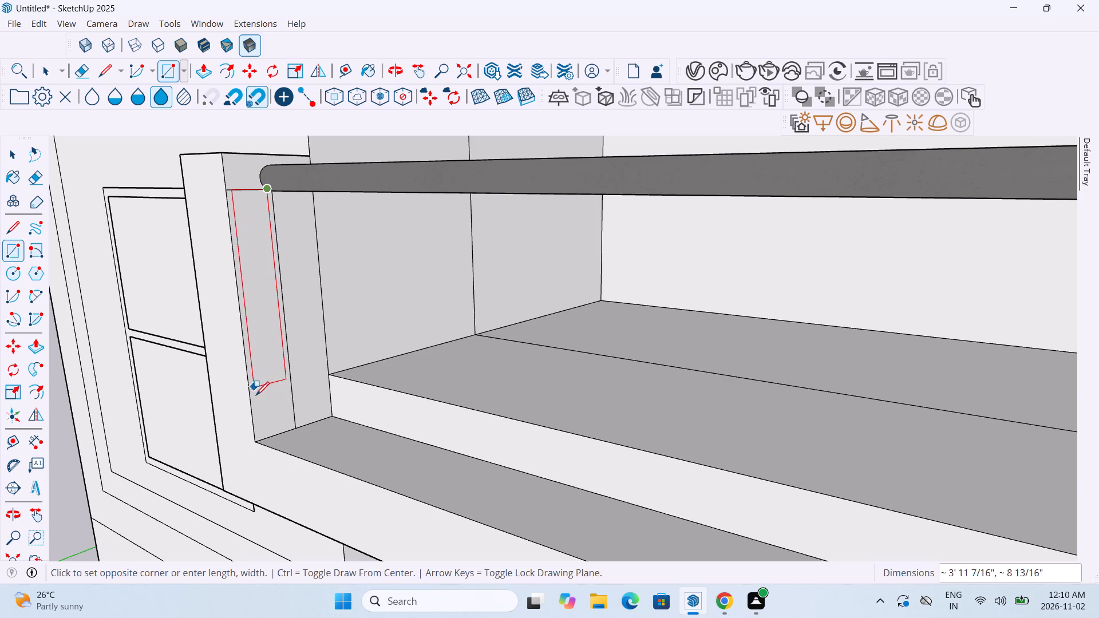
click(269, 438)
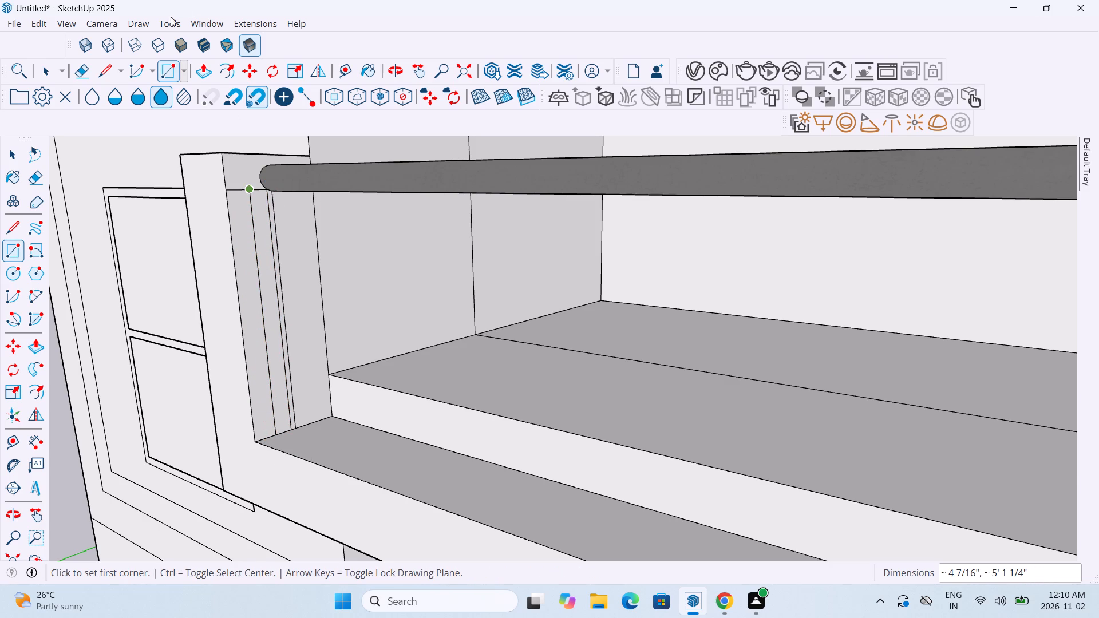
Extrude the narrow profile beneath the lower rail about 3' 8 11/16" into the opening.
click(205, 67)
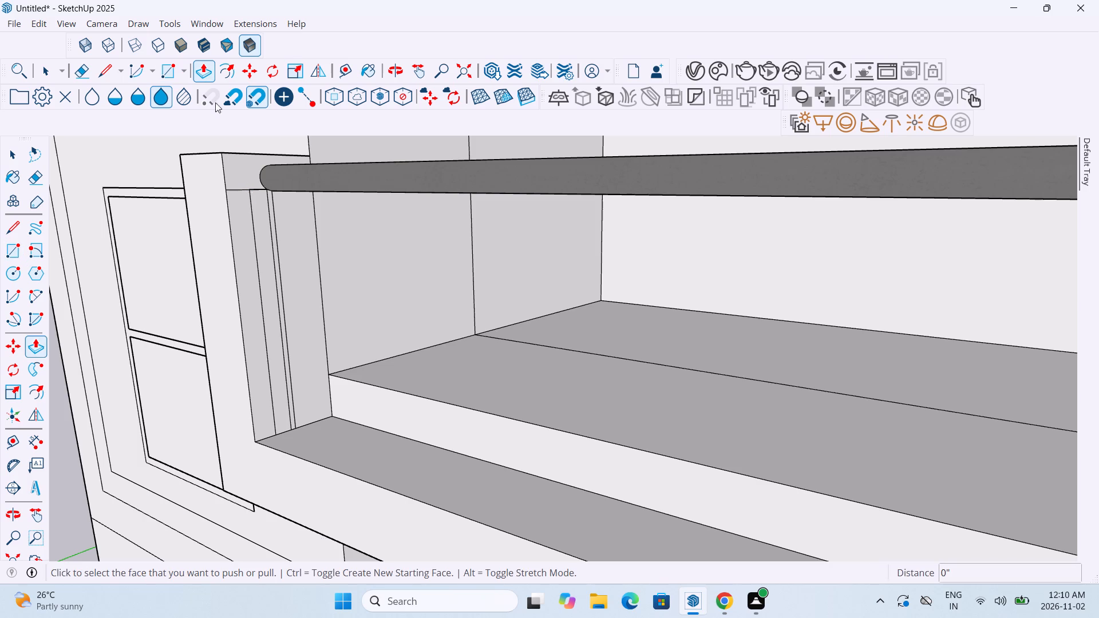
click(272, 268)
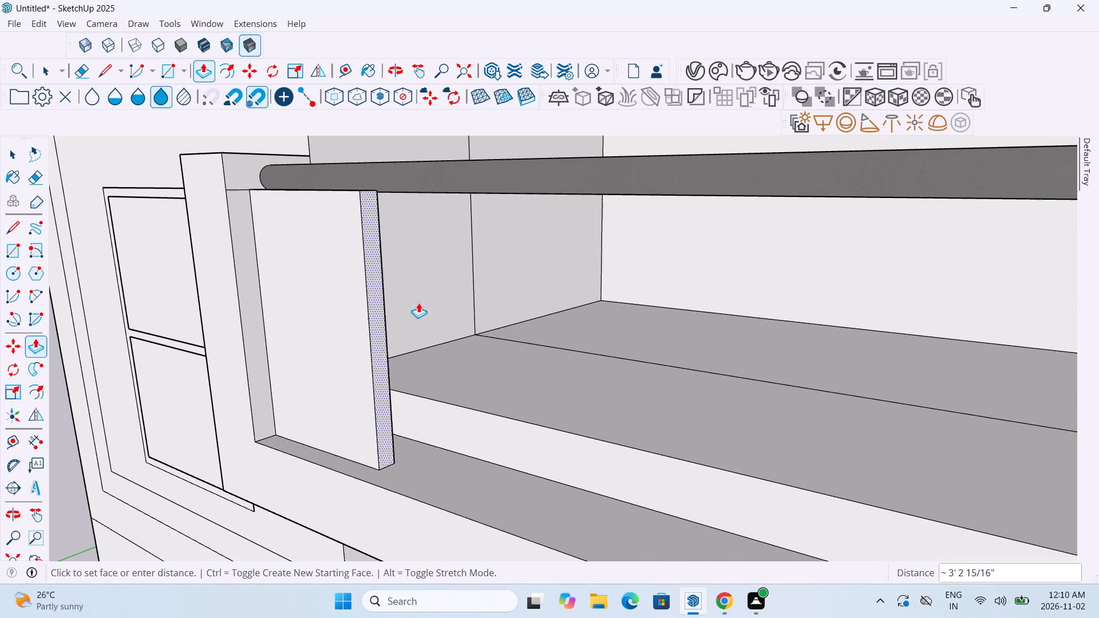
scroll(418, 303, down, 5)
click(404, 308)
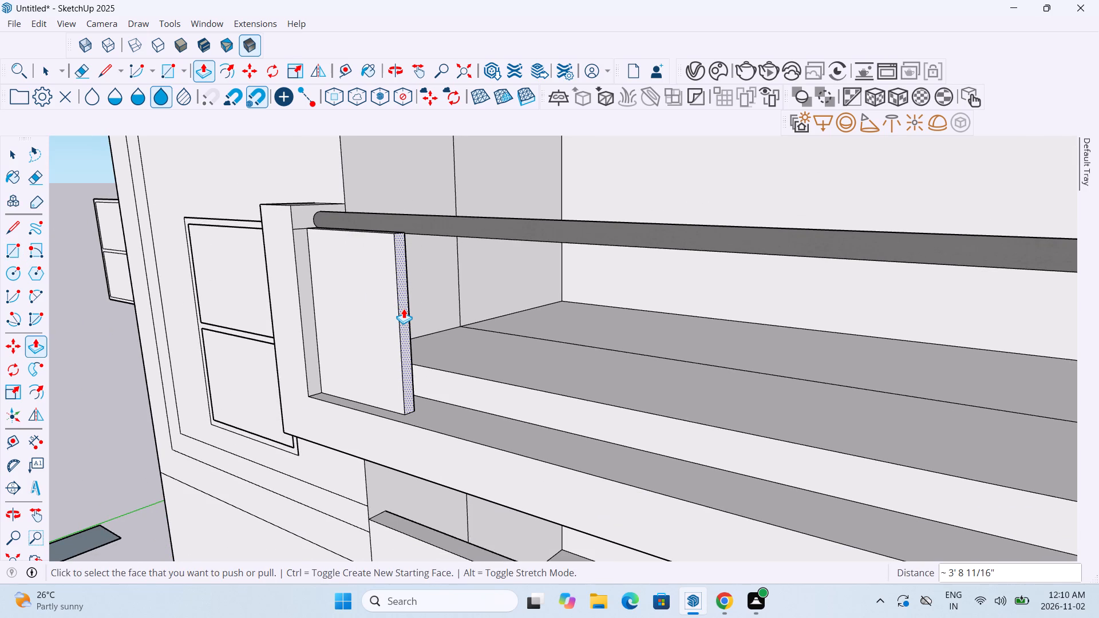
Paint the front, end and top faces of the lower opening's panel with the Glass_Safety_01 material.
middle_drag(404, 308, 398, 373)
scroll(398, 373, up, 4)
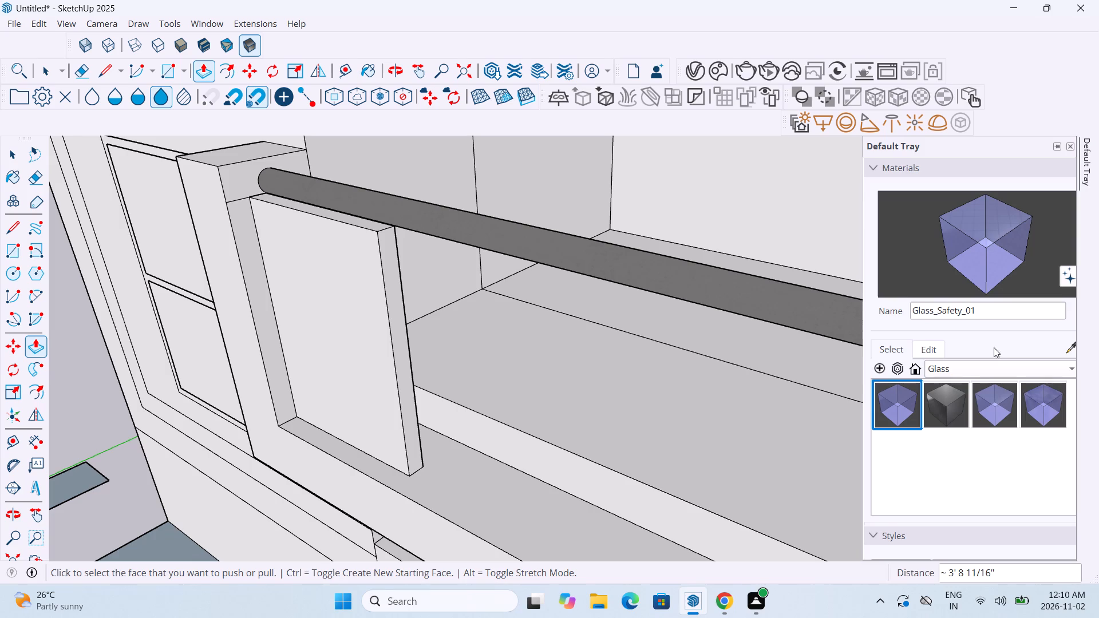
click(992, 400)
click(375, 305)
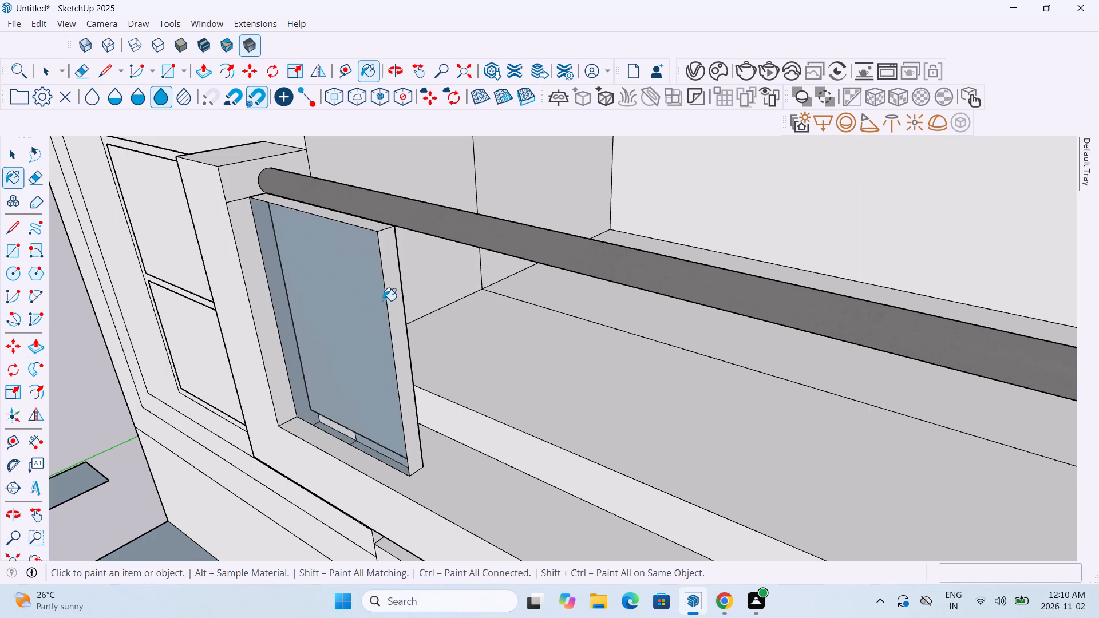
click(392, 292)
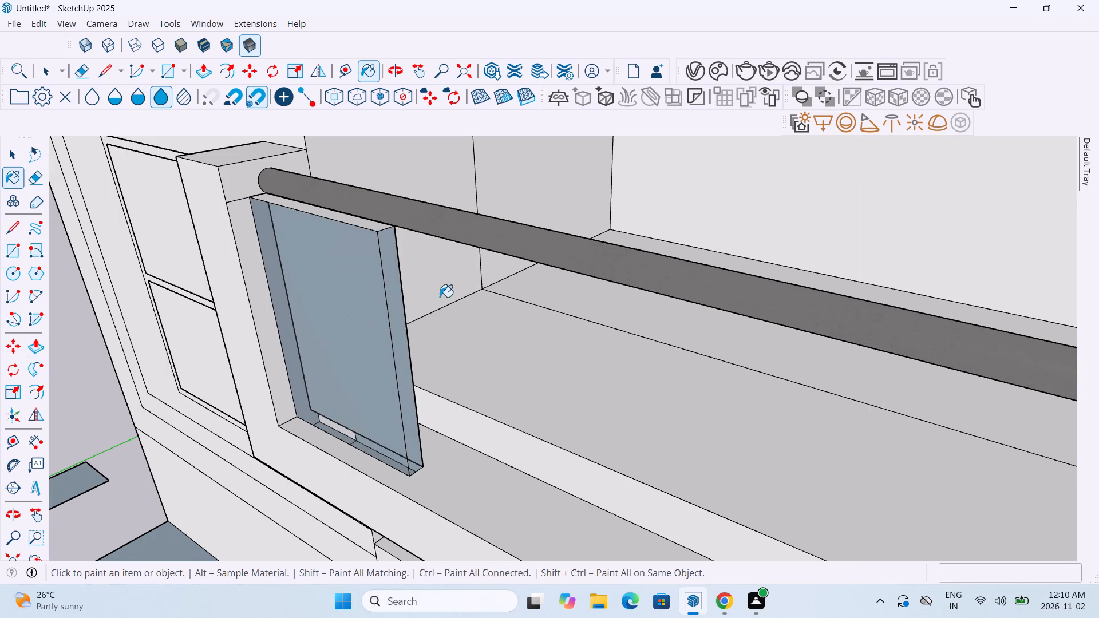
middle_drag(439, 298, 366, 331)
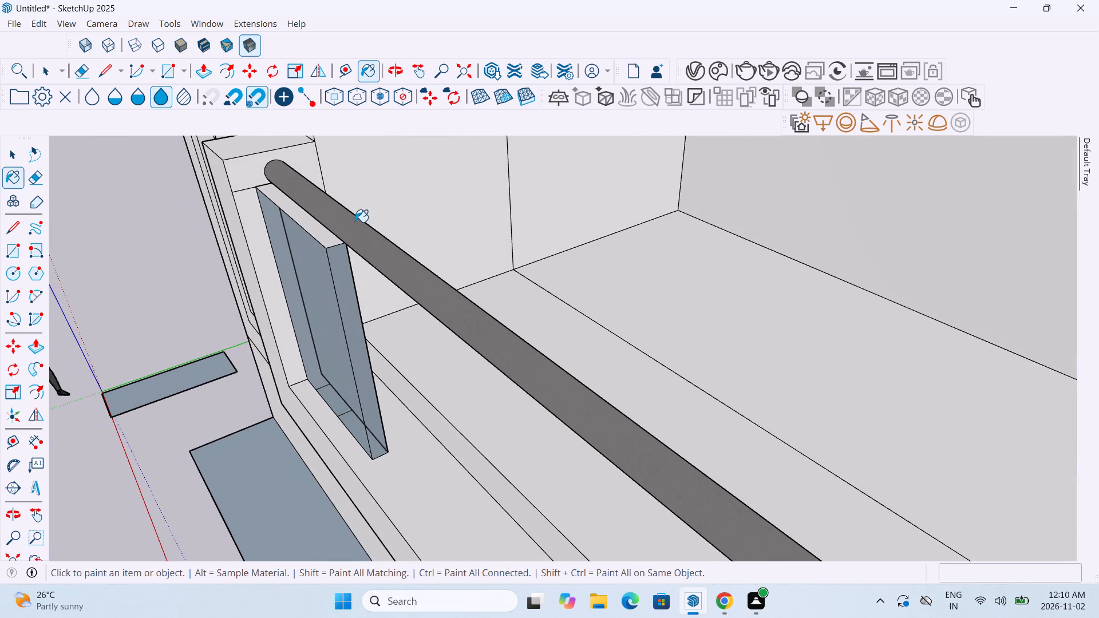
click(327, 239)
Paint the back face of the lower opening's panel with the same glass material from inside the opening.
middle_drag(410, 247, 349, 262)
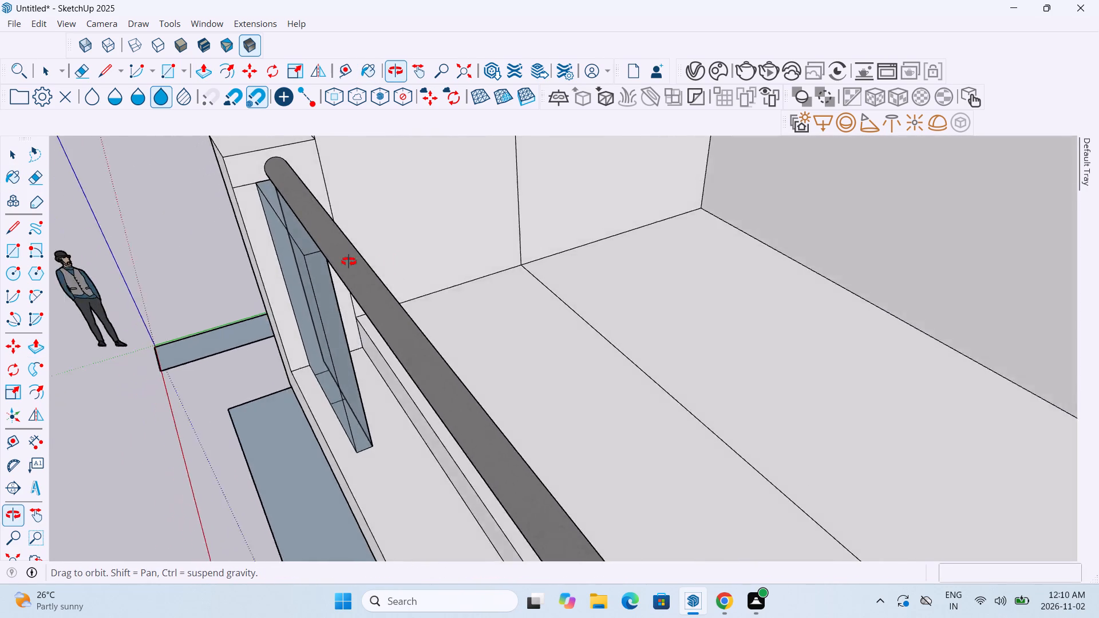
middle_drag(349, 262, 317, 266)
scroll(317, 266, down, 20)
scroll(317, 266, down, 9)
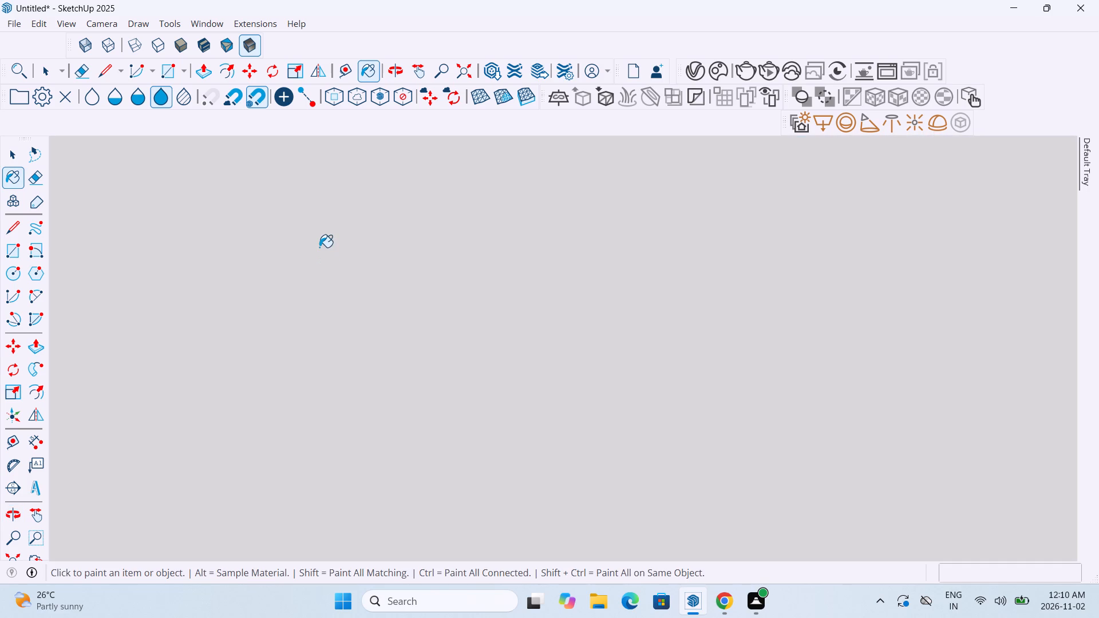
scroll(319, 247, down, 20)
scroll(319, 247, down, 20)
scroll(319, 247, down, 4)
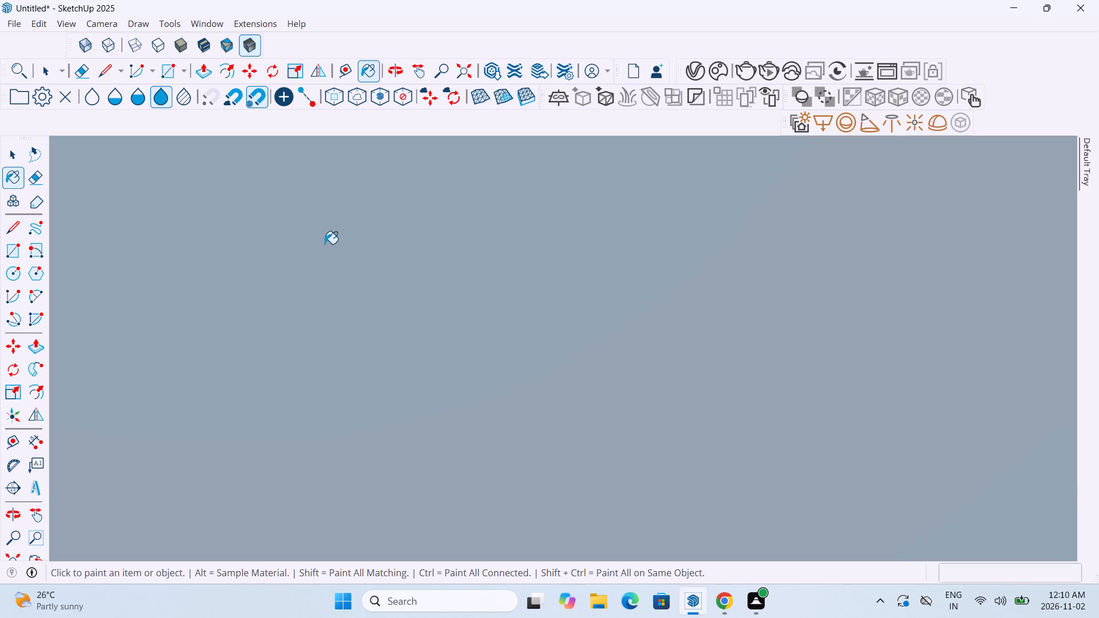
scroll(325, 244, down, 13)
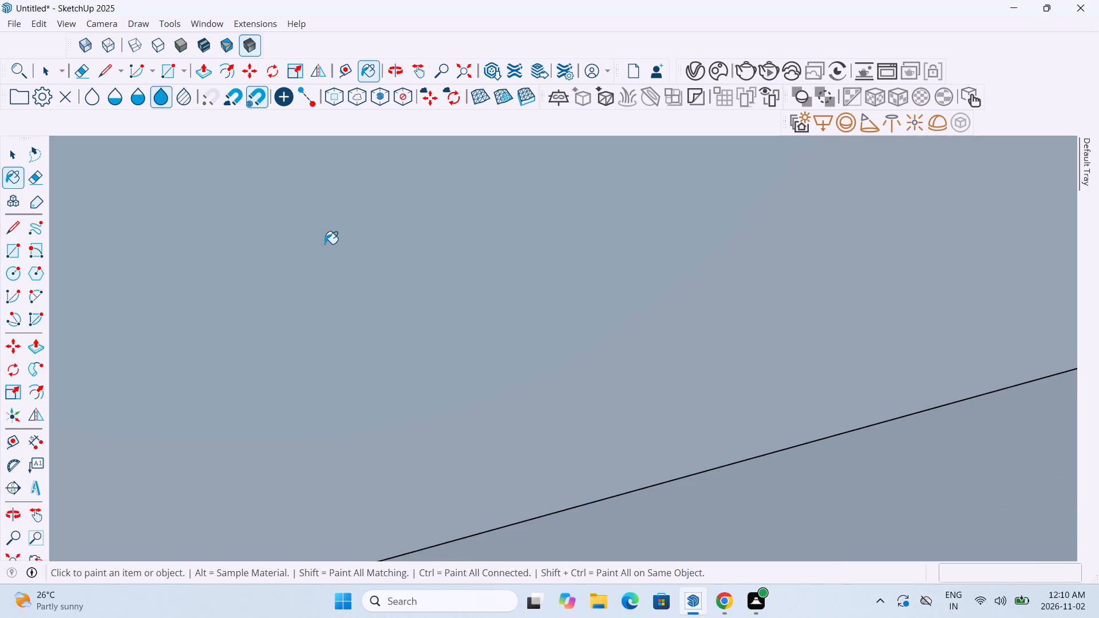
scroll(325, 244, down, 20)
scroll(325, 244, down, 19)
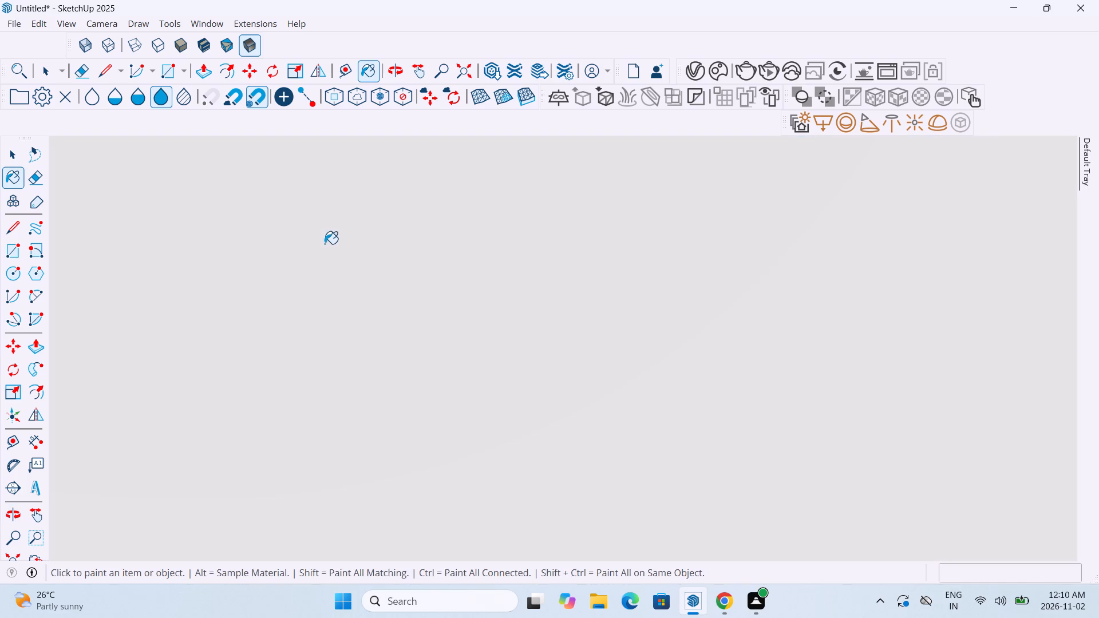
scroll(325, 244, down, 20)
scroll(325, 244, down, 20)
scroll(325, 244, down, 12)
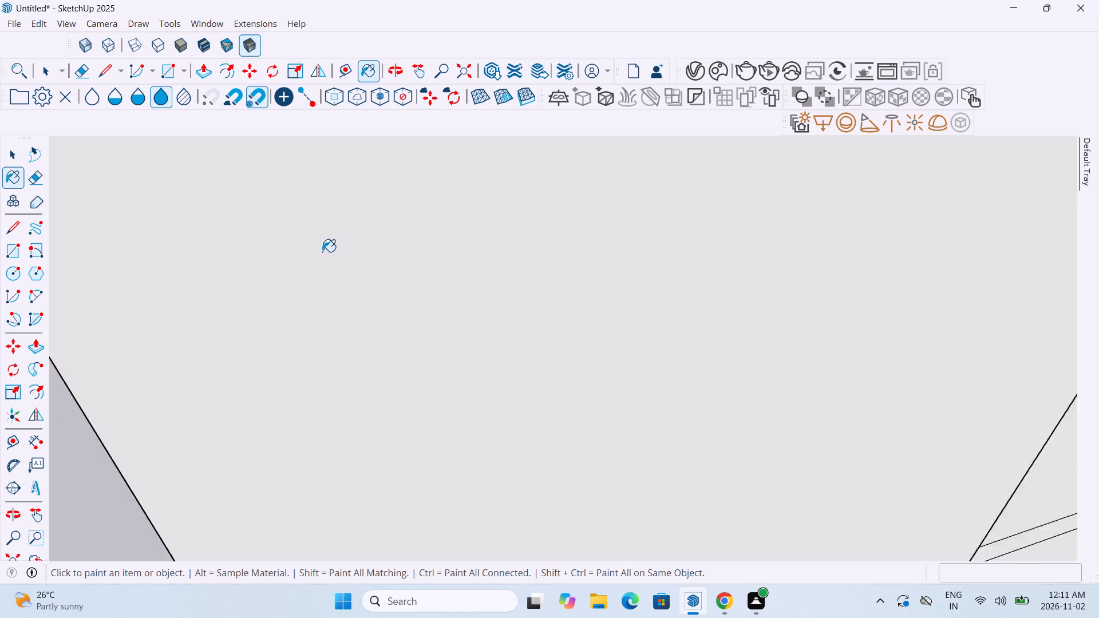
scroll(322, 252, down, 19)
scroll(258, 292, down, 8)
middle_drag(257, 290, 362, 242)
scroll(241, 332, up, 19)
scroll(240, 386, up, 9)
middle_drag(286, 379, 223, 378)
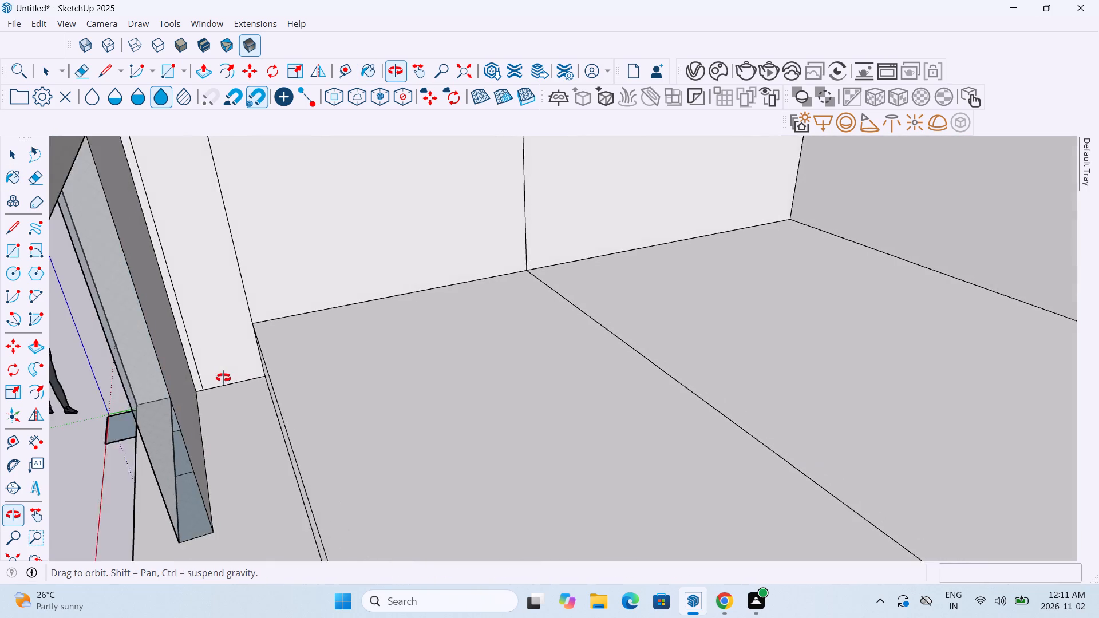
middle_drag(223, 378, 222, 378)
click(172, 365)
Extrude the end face of the lower opening's glass panel about 16' 3 5/16" to the opposite side wall.
scroll(172, 365, down, 14)
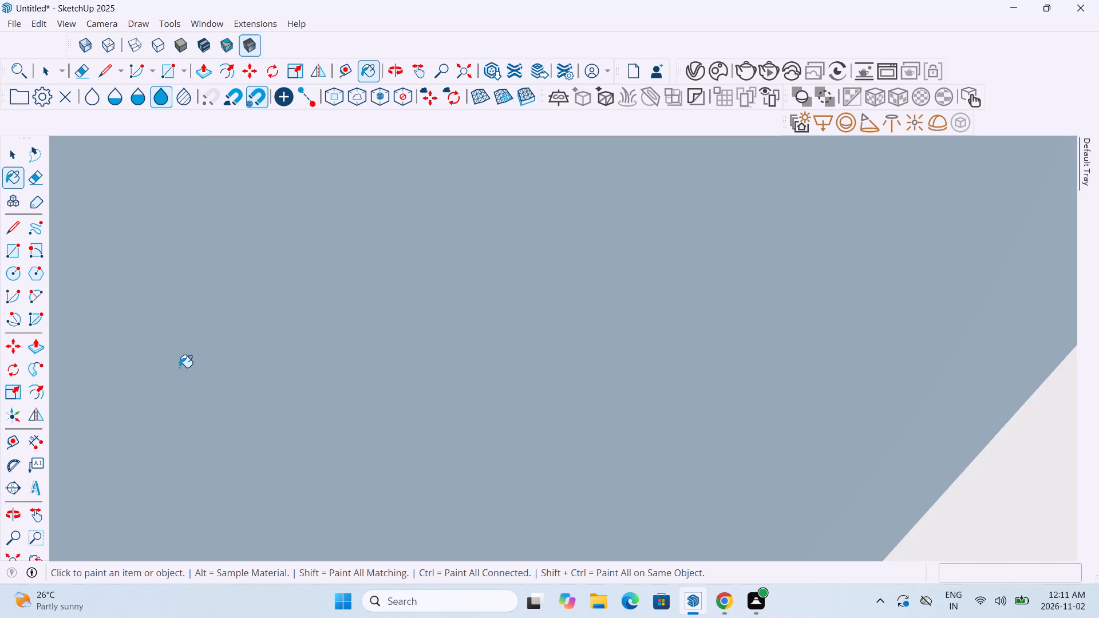
key(Escape)
scroll(180, 365, down, 20)
scroll(180, 365, down, 20)
scroll(180, 365, down, 1)
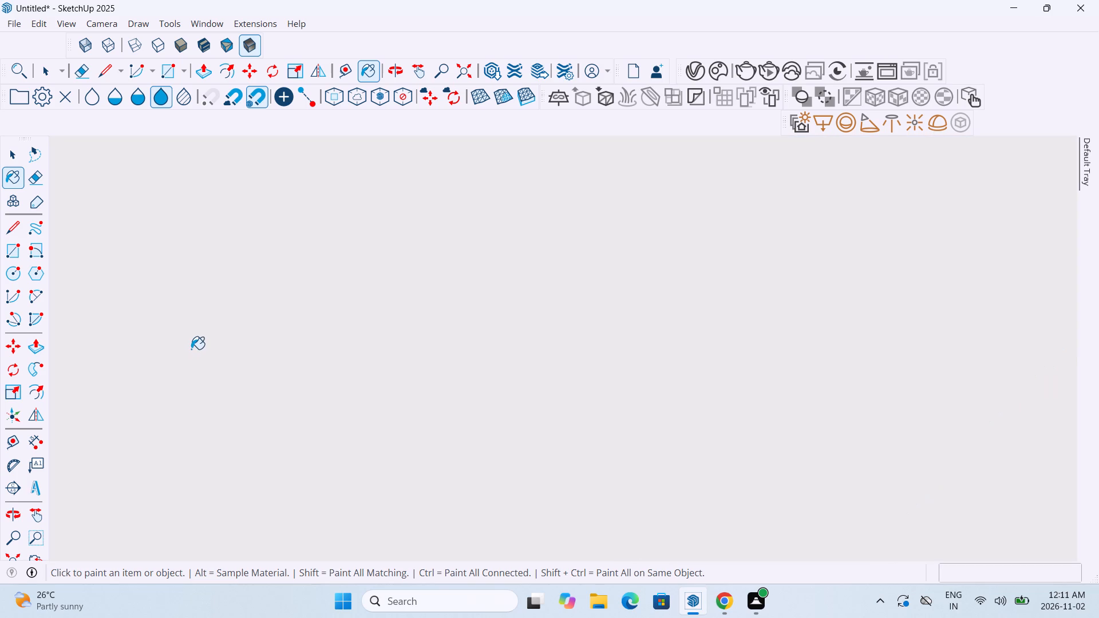
scroll(191, 349, down, 4)
scroll(191, 349, up, 1)
scroll(191, 349, down, 7)
scroll(196, 345, up, 1)
scroll(196, 345, down, 20)
scroll(196, 345, down, 11)
scroll(196, 345, up, 1)
scroll(196, 345, down, 5)
scroll(197, 346, up, 1)
scroll(197, 346, down, 4)
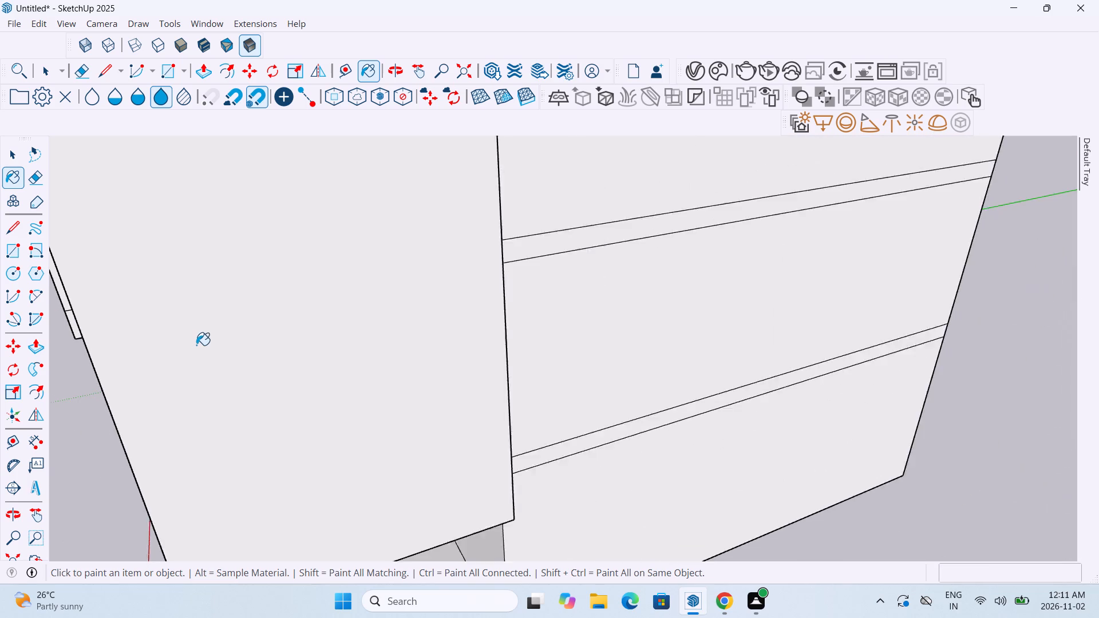
scroll(196, 345, down, 12)
middle_drag(143, 387, 247, 309)
scroll(143, 387, down, 1)
scroll(126, 409, up, 4)
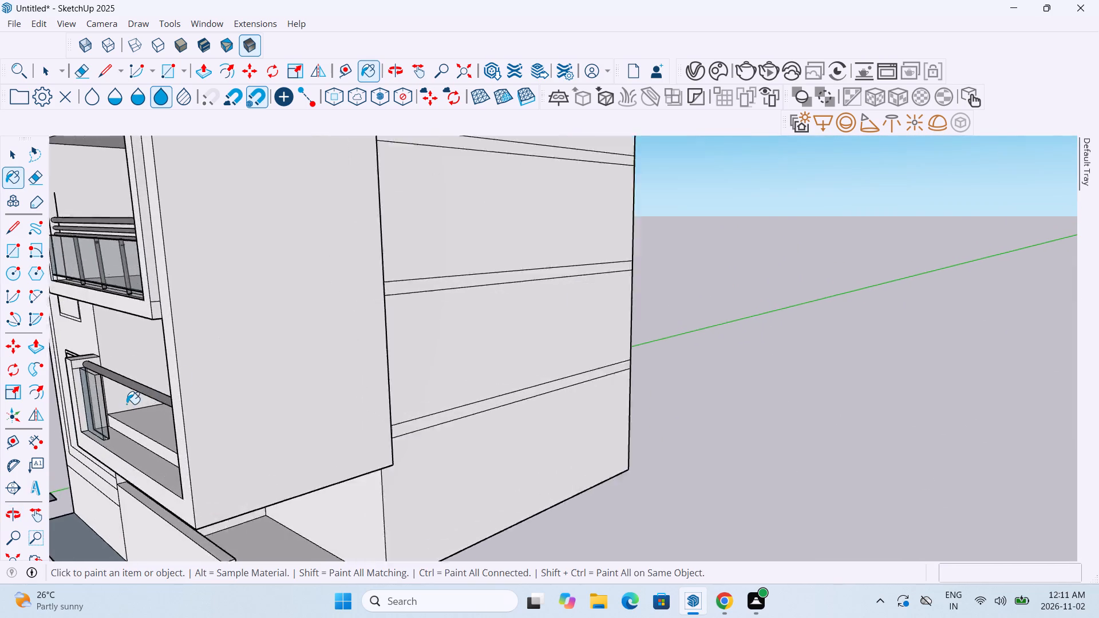
scroll(126, 404, up, 4)
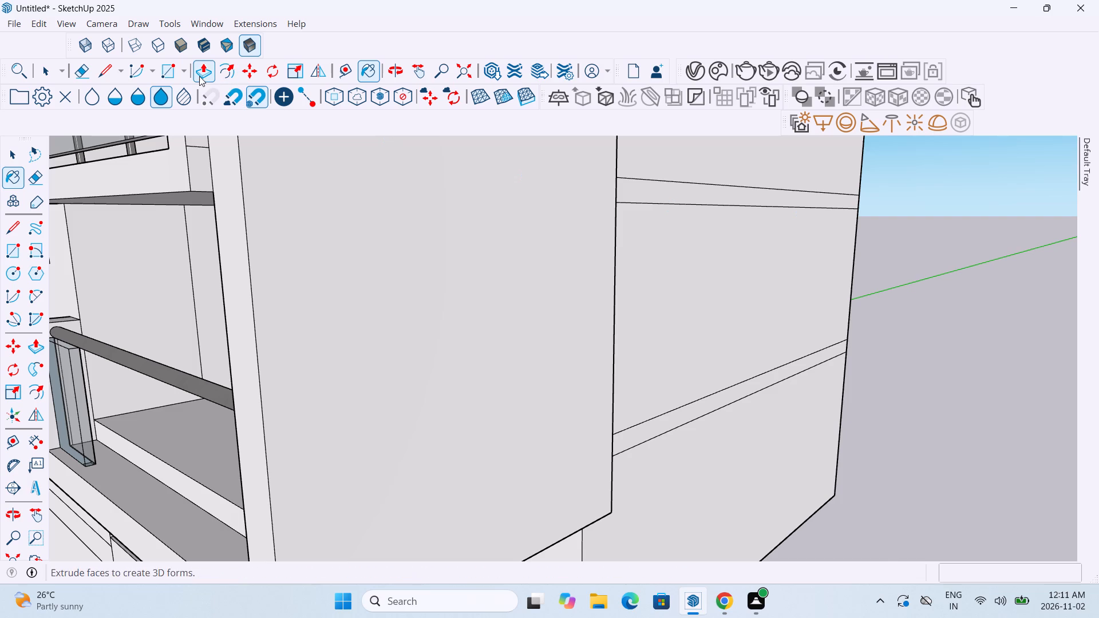
click(199, 76)
click(81, 385)
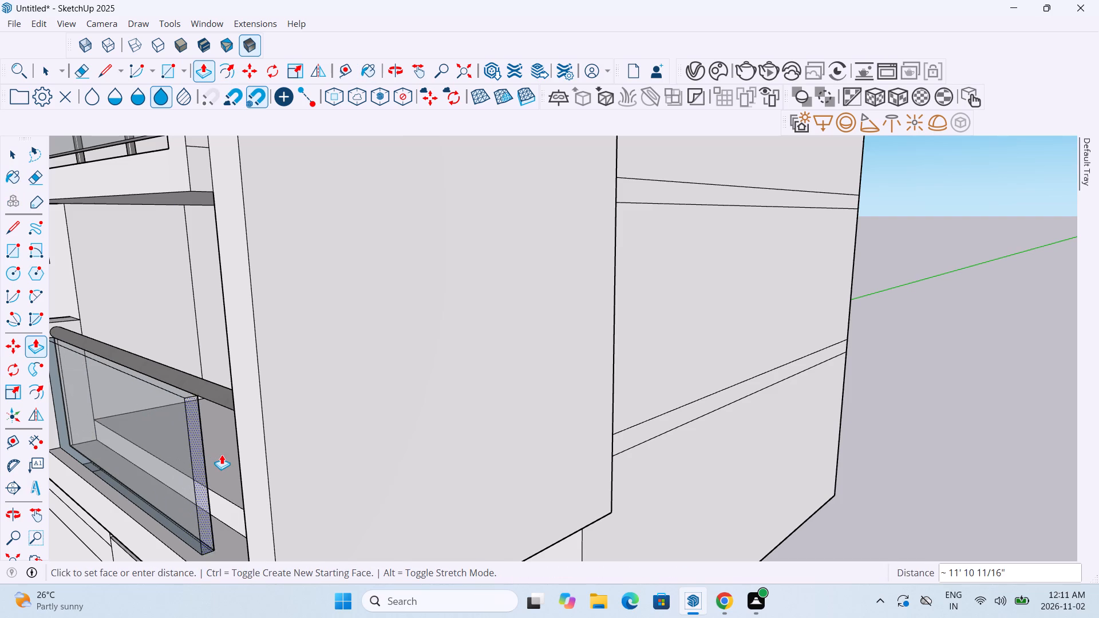
middle_drag(235, 461, 478, 385)
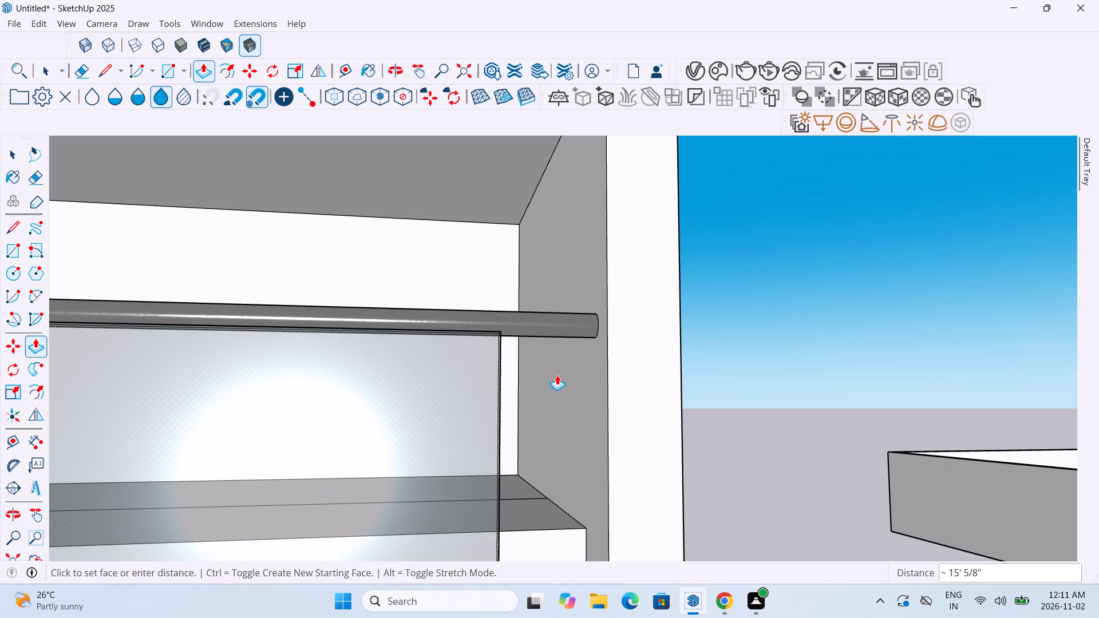
click(605, 369)
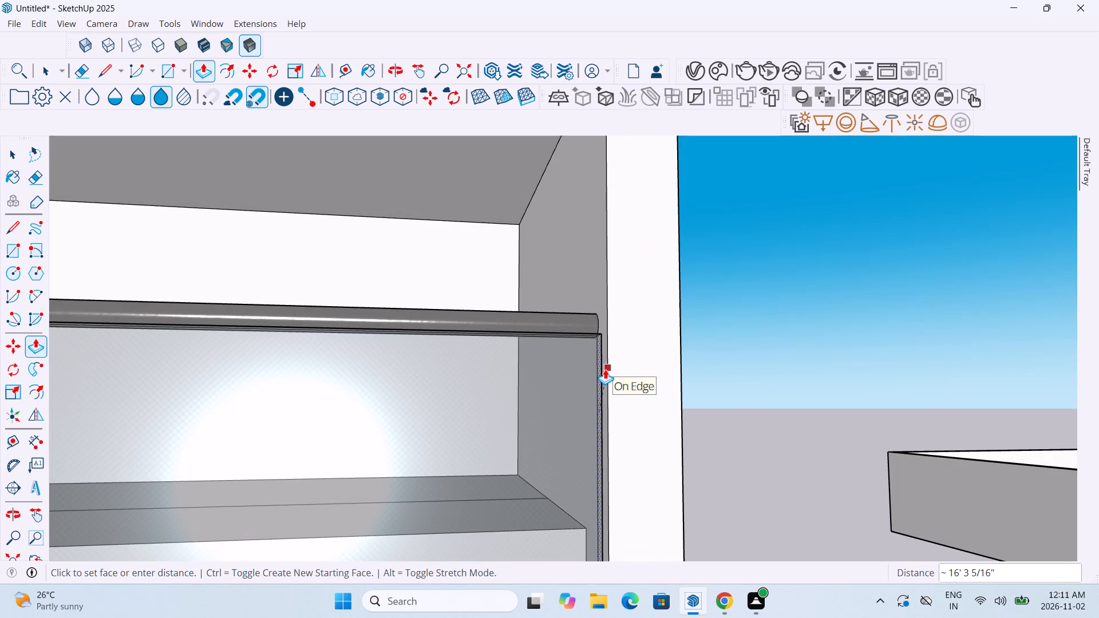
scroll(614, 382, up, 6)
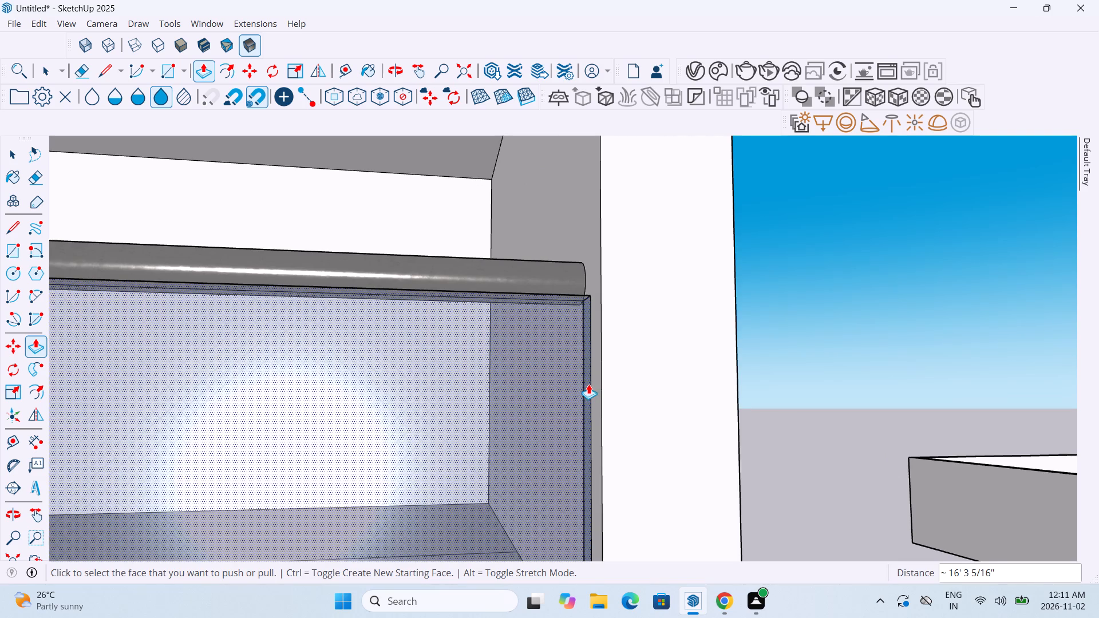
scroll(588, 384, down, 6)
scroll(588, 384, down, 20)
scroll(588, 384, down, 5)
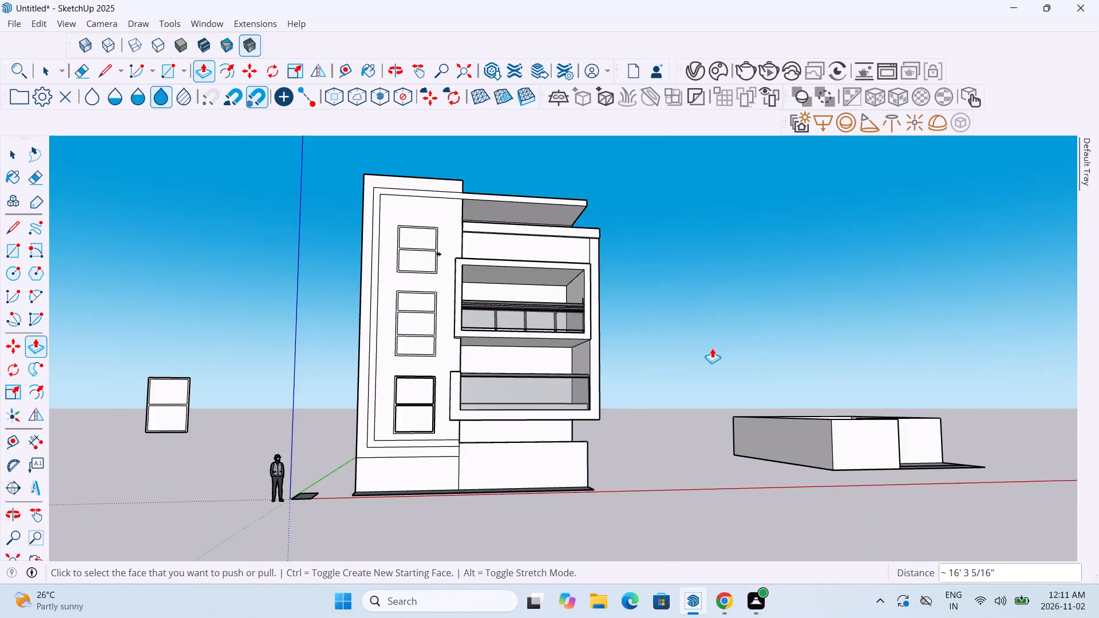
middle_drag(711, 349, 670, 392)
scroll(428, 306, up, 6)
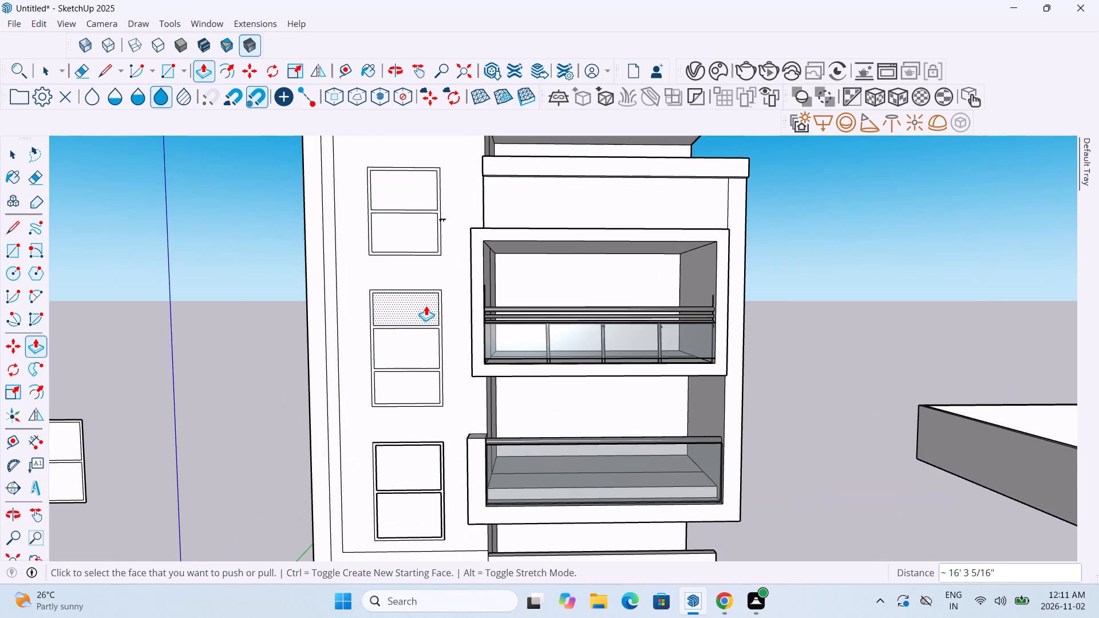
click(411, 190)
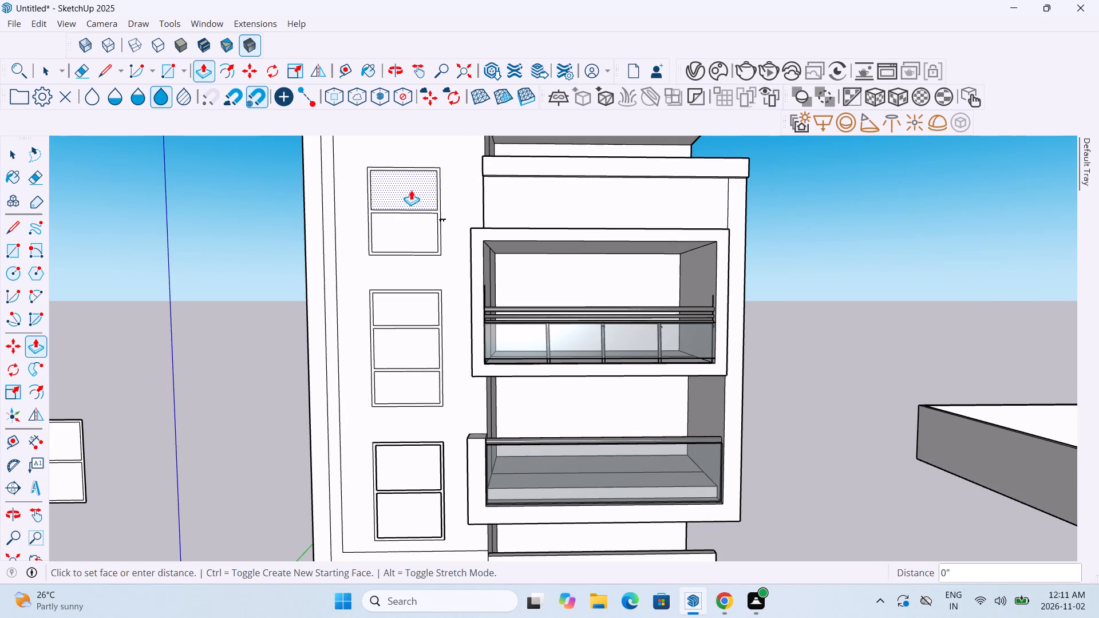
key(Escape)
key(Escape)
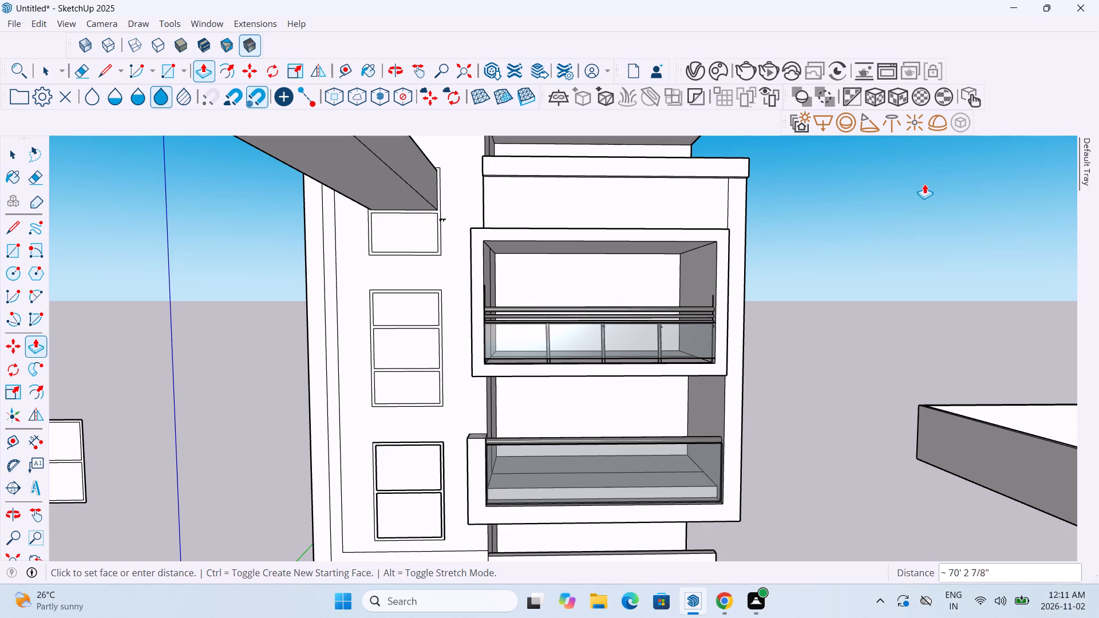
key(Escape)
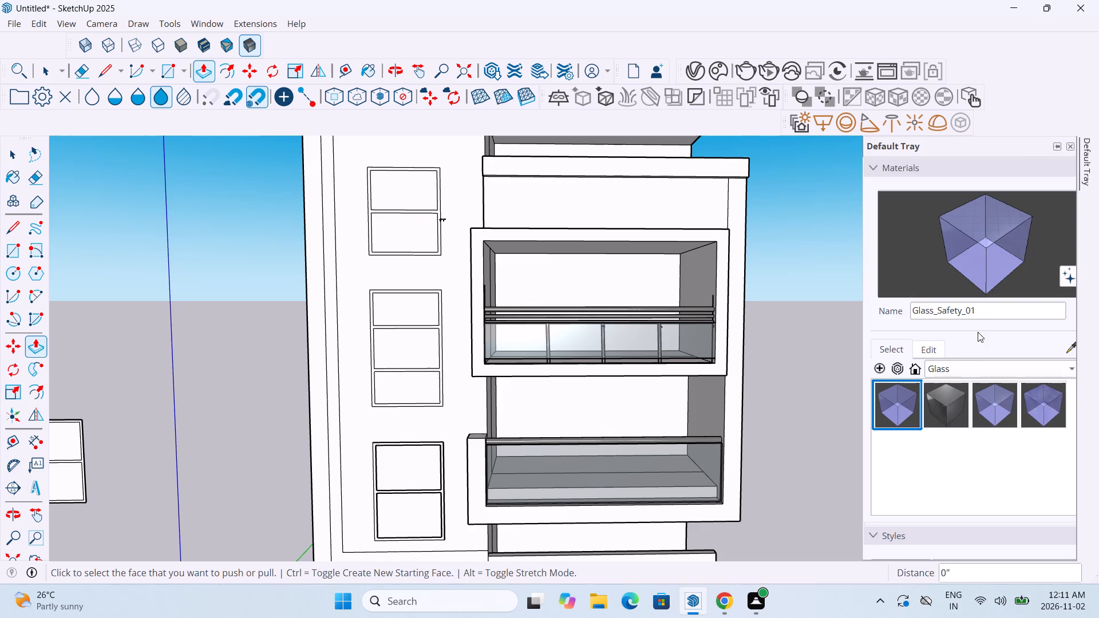
Paint the upper pane of the facade's top window with the Glass_Sky Reflection_01 material.
click(1038, 404)
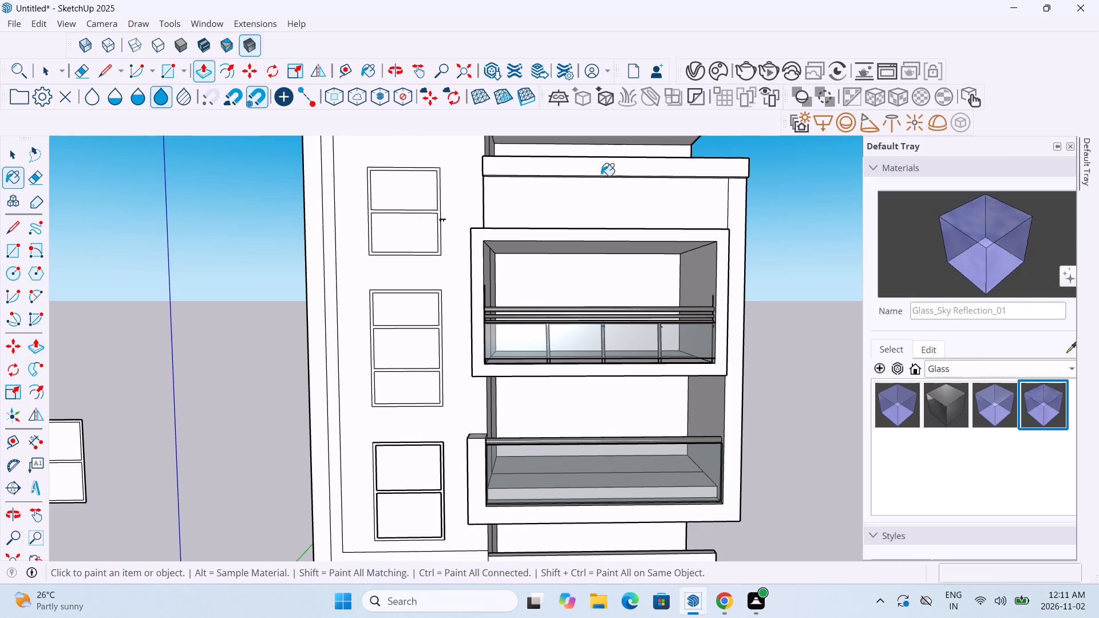
click(416, 186)
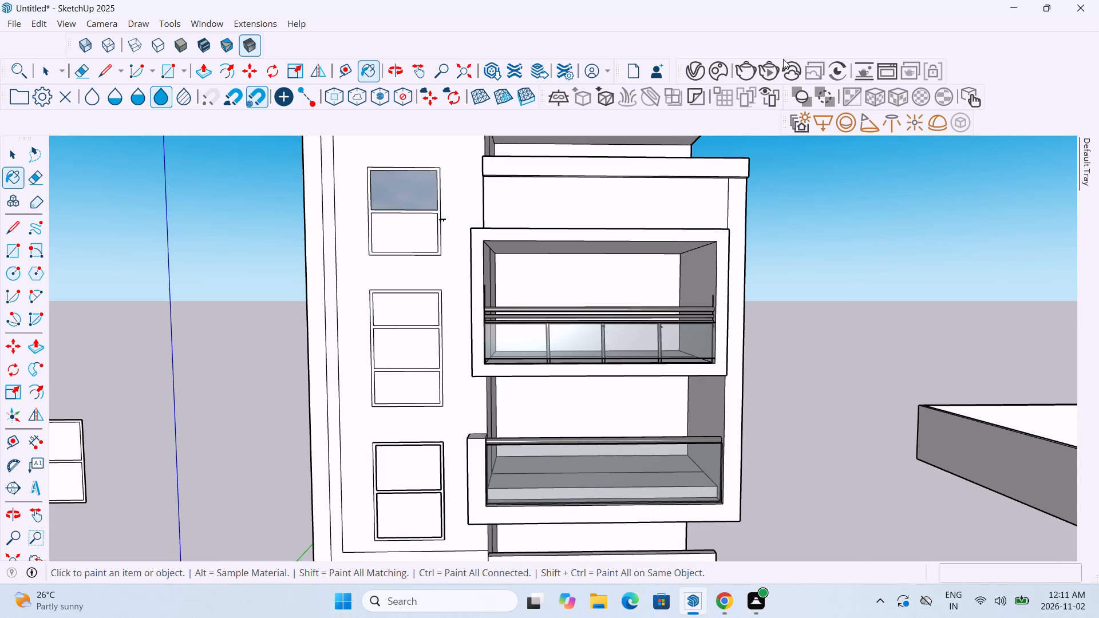
Render the current view in V-Ray to check the glass on the top window's upper pane.
click(741, 64)
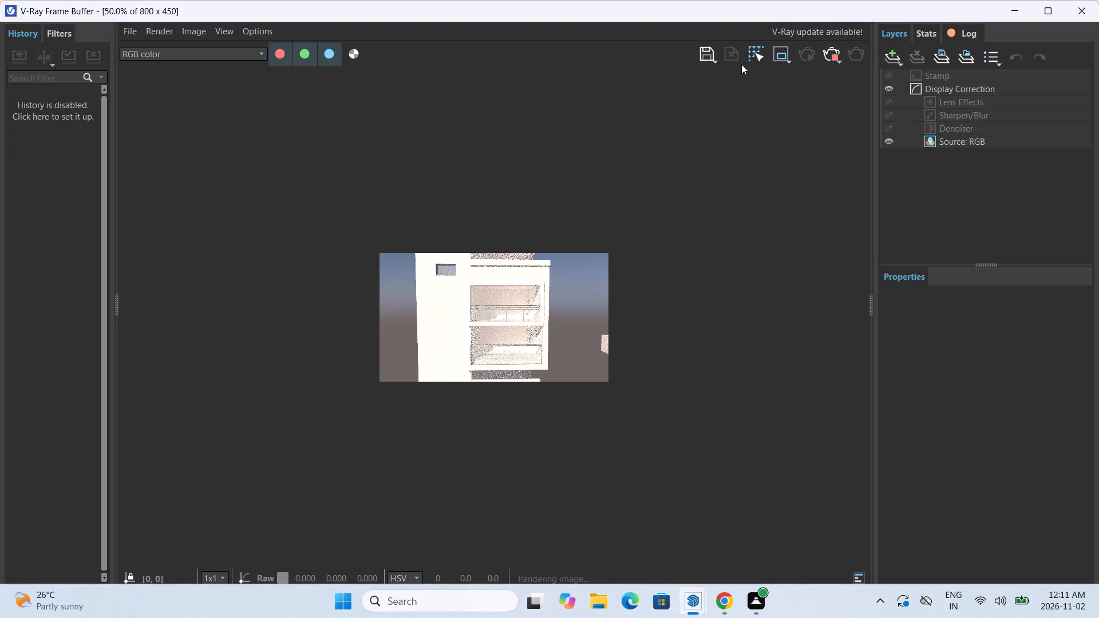
click(1096, 17)
Paint the top window's lower pane and the middle window's upper two panes with Glass_Sky Reflection_01.
click(413, 229)
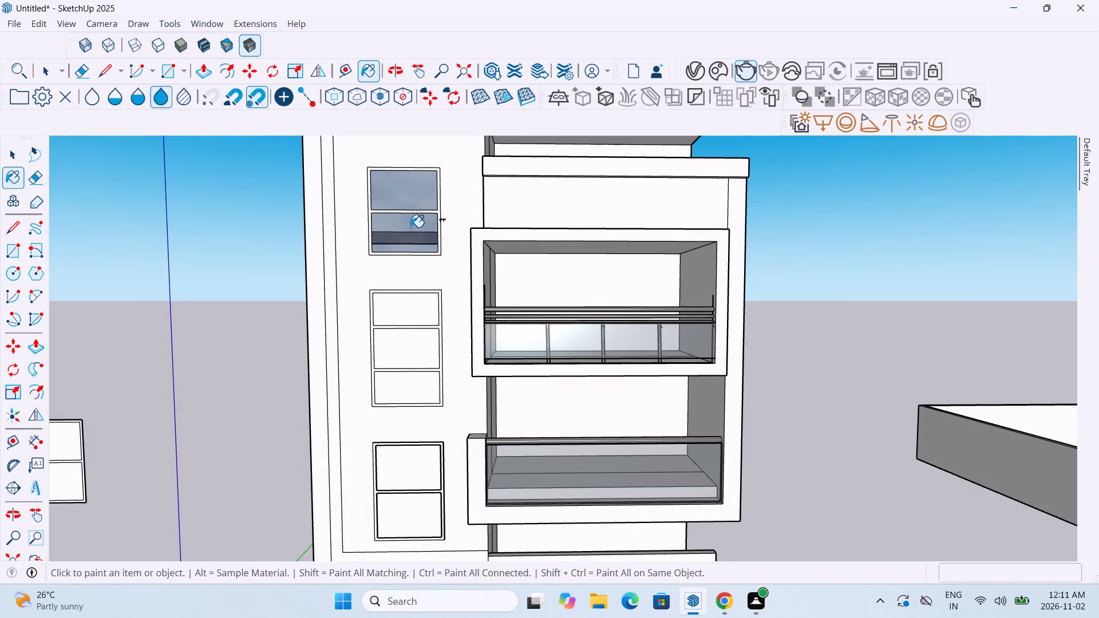
click(406, 306)
click(398, 343)
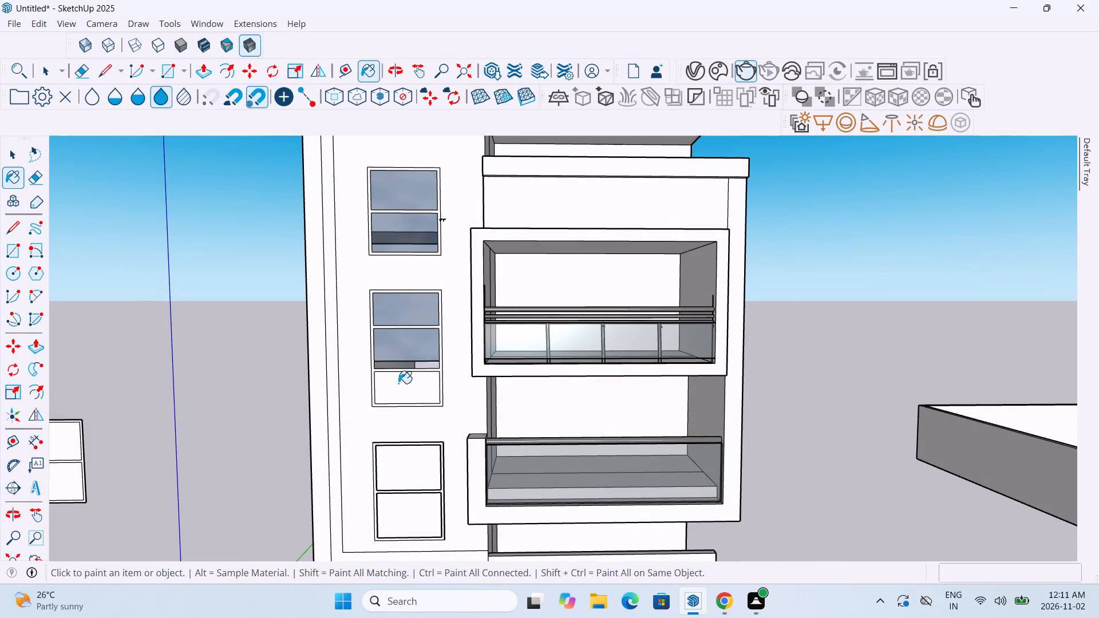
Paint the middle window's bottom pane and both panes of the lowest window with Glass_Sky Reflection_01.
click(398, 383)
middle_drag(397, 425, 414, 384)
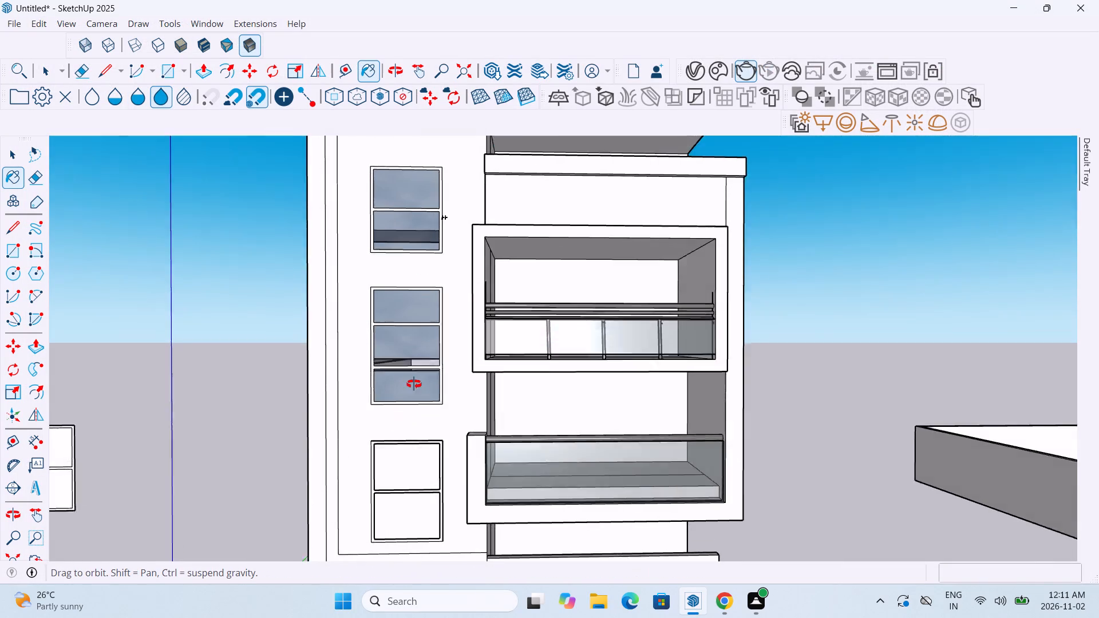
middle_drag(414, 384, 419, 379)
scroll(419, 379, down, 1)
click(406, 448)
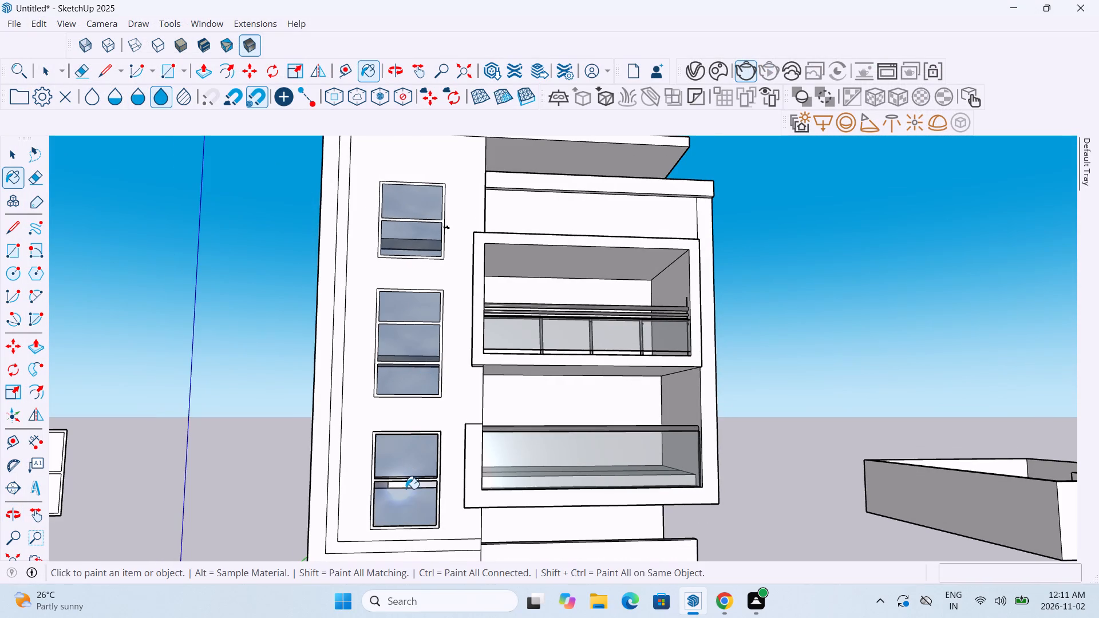
Render the whole building in V-Ray and examine the window glass and railing panels in the rendered image.
scroll(429, 447, down, 6)
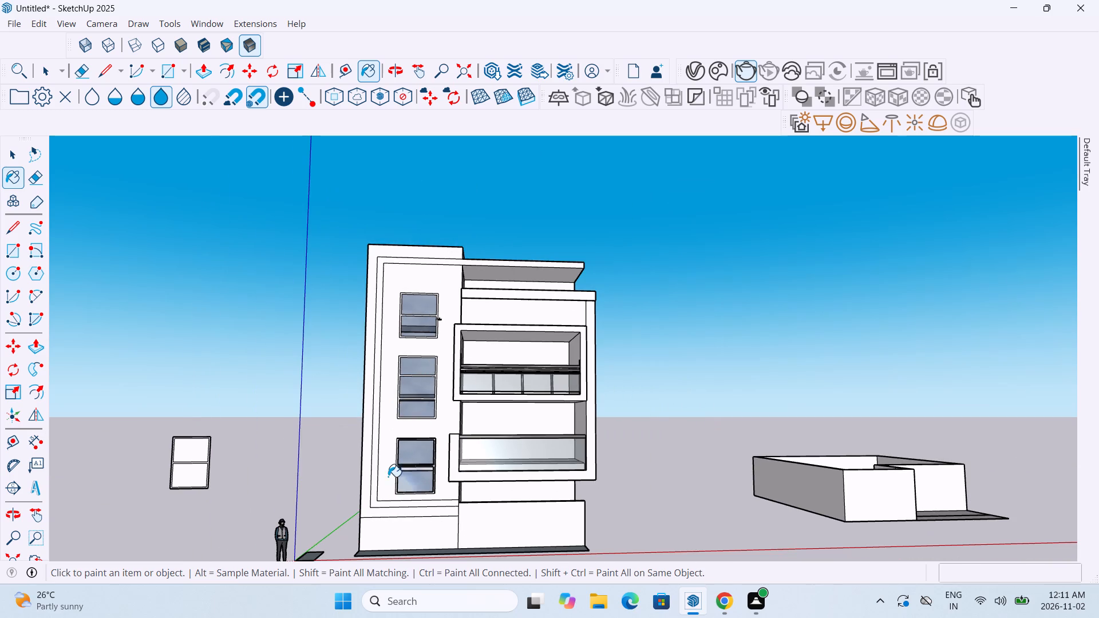
middle_drag(389, 474, 405, 473)
scroll(405, 472, down, 2)
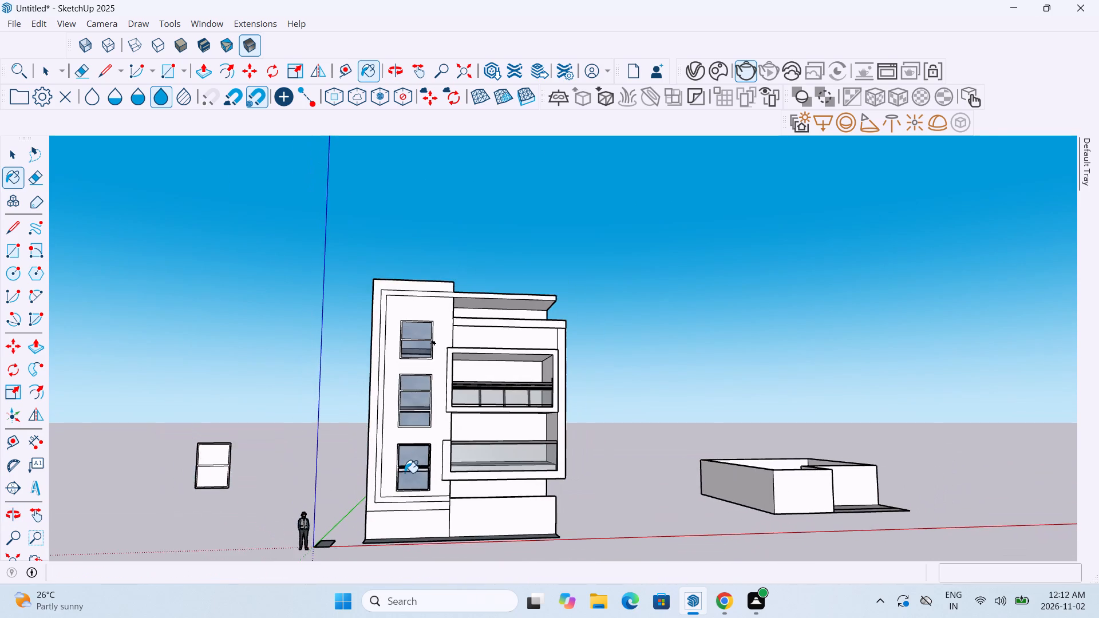
scroll(405, 473, down, 1)
click(745, 68)
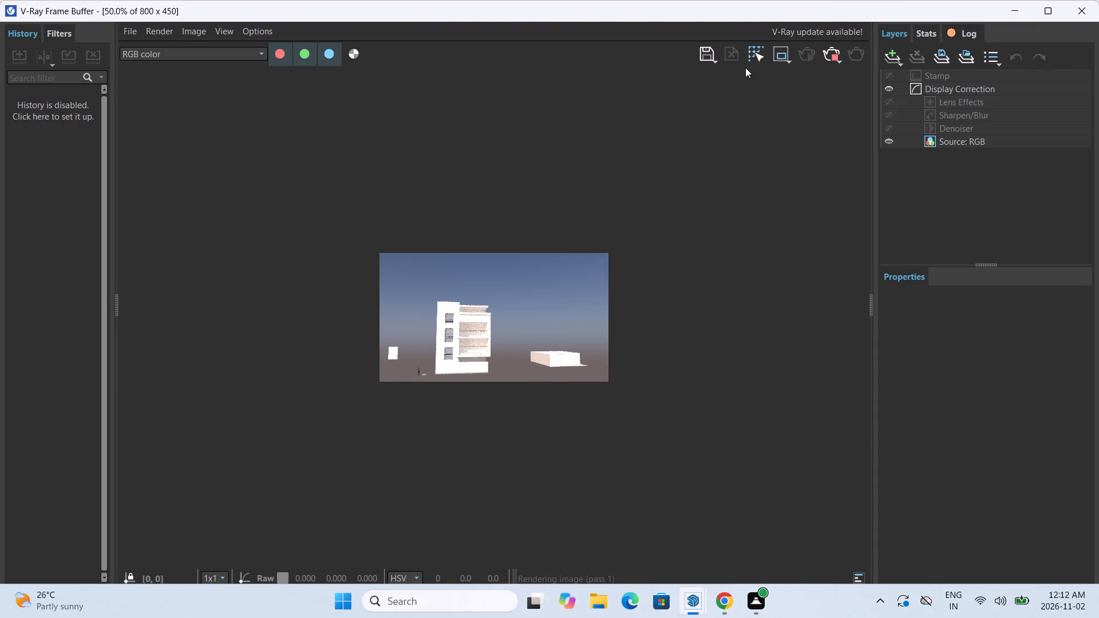
scroll(448, 344, up, 6)
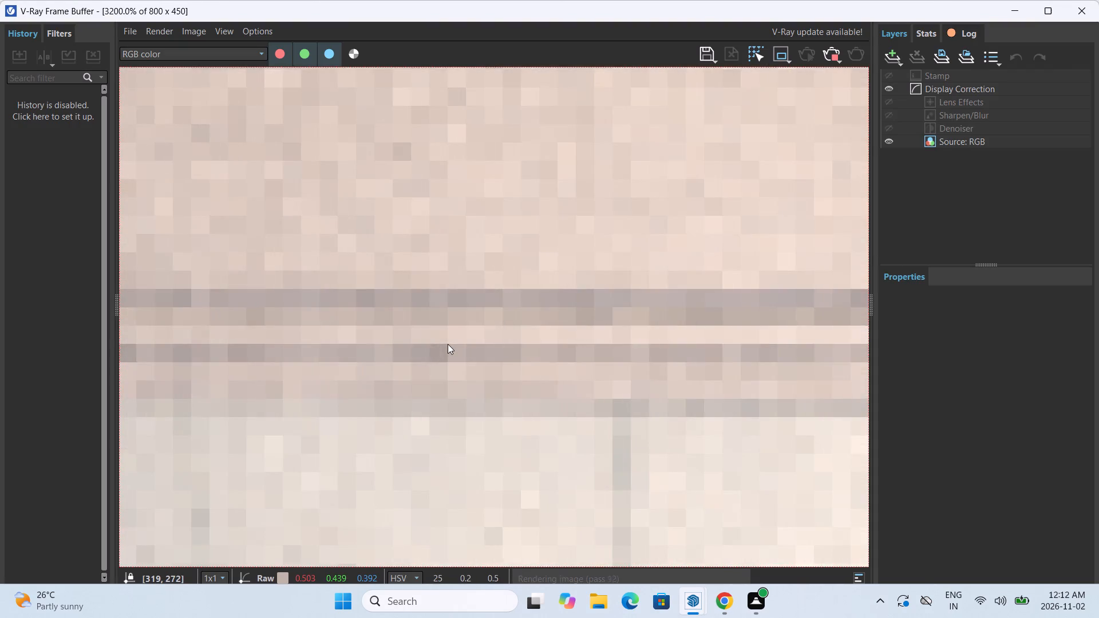
scroll(448, 344, down, 7)
scroll(459, 326, up, 3)
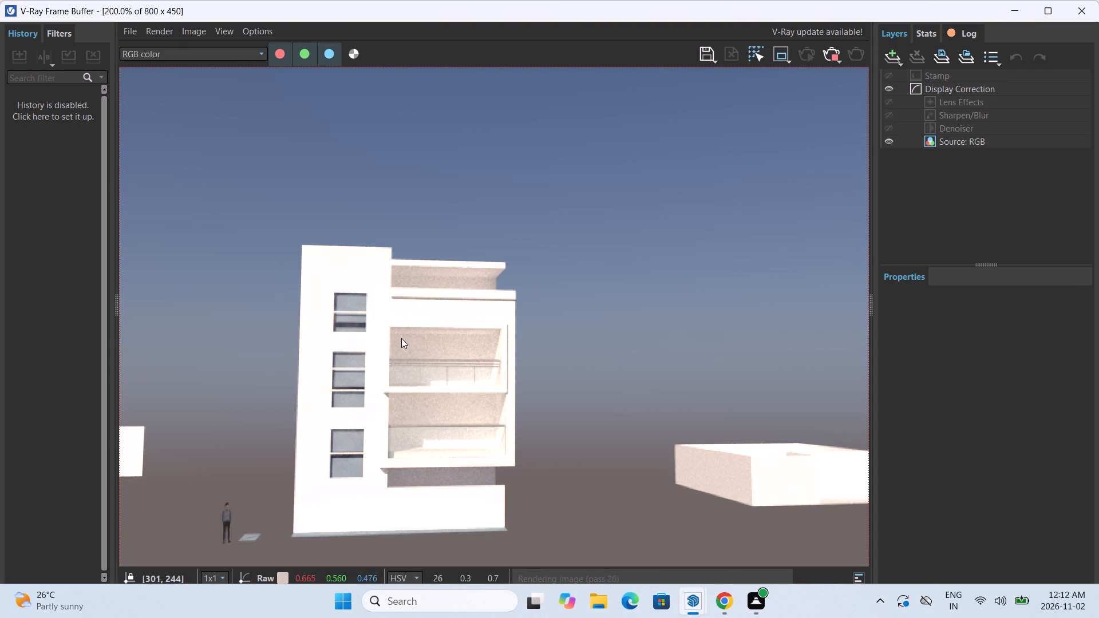
scroll(347, 367, up, 1)
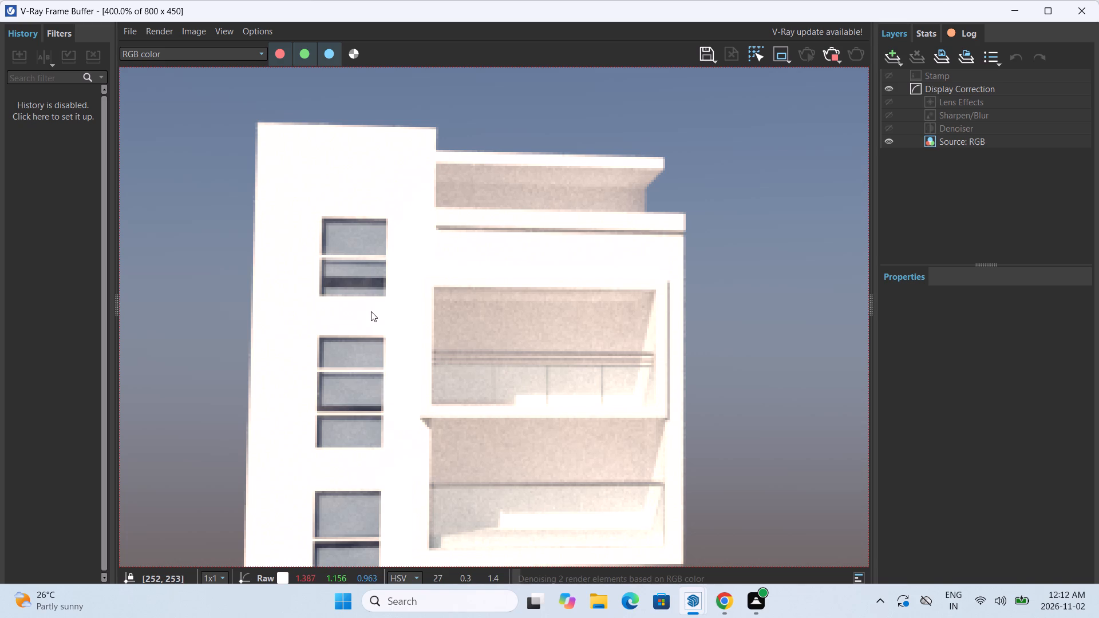
middle_drag(369, 312, 374, 294)
scroll(374, 294, down, 1)
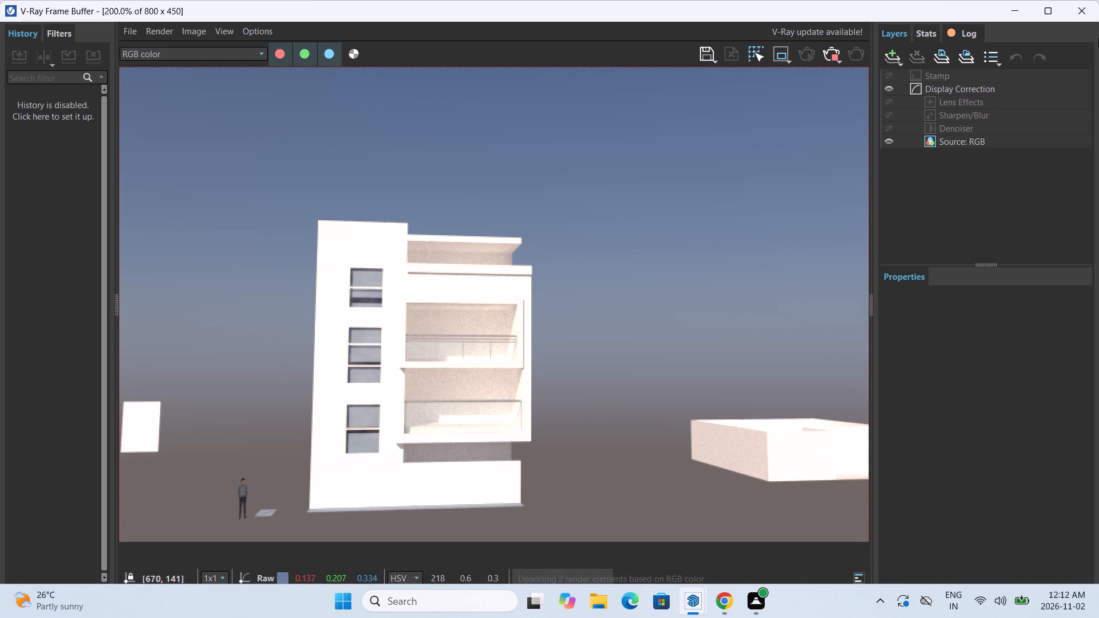
click(1095, 15)
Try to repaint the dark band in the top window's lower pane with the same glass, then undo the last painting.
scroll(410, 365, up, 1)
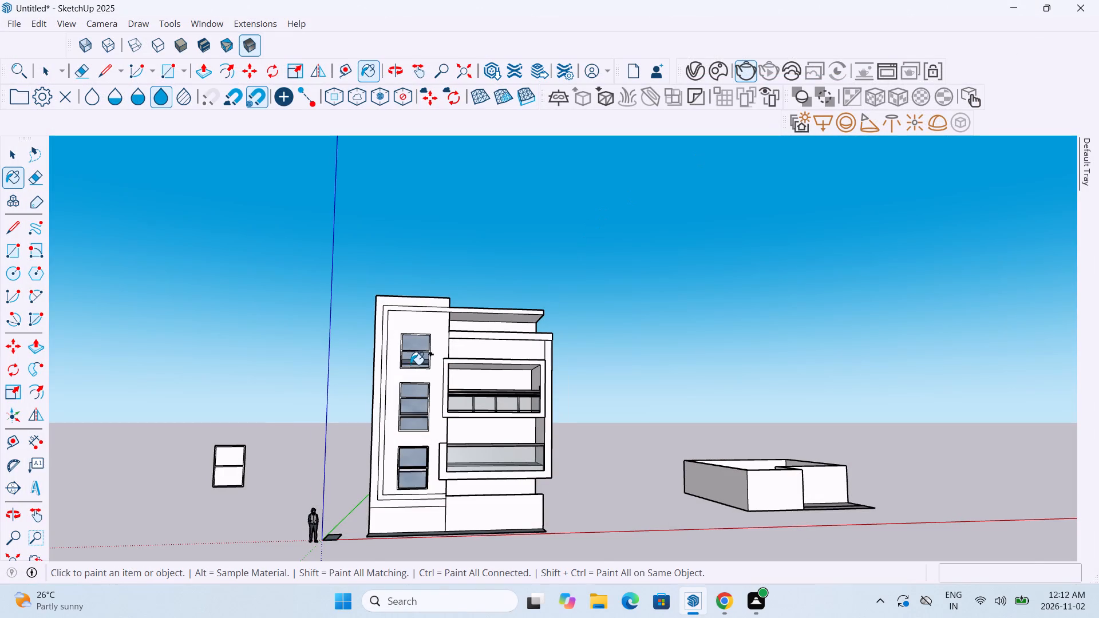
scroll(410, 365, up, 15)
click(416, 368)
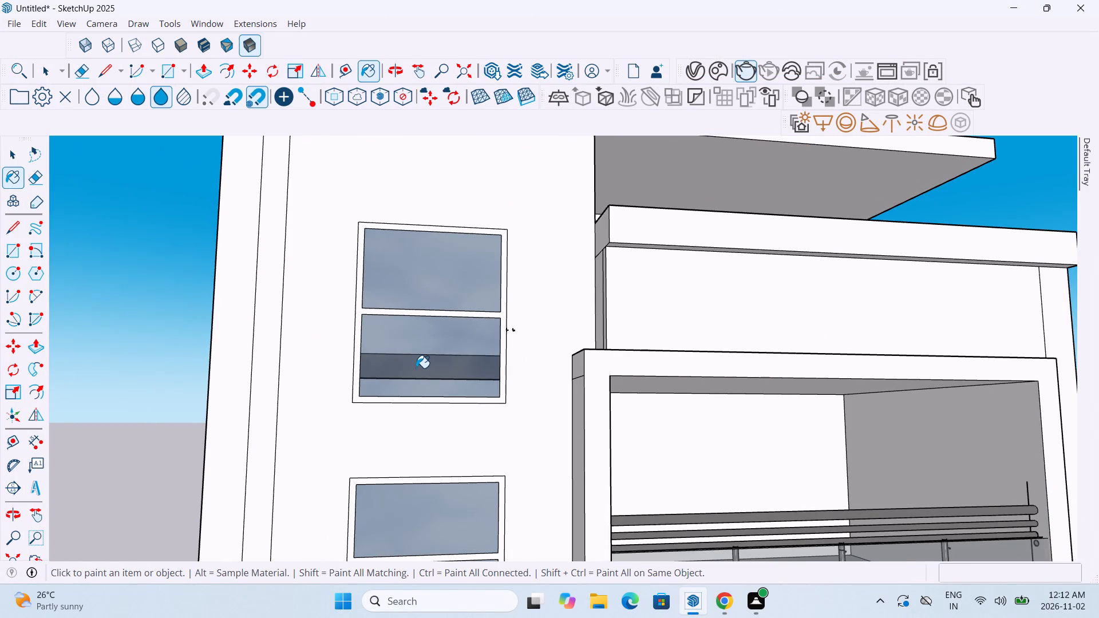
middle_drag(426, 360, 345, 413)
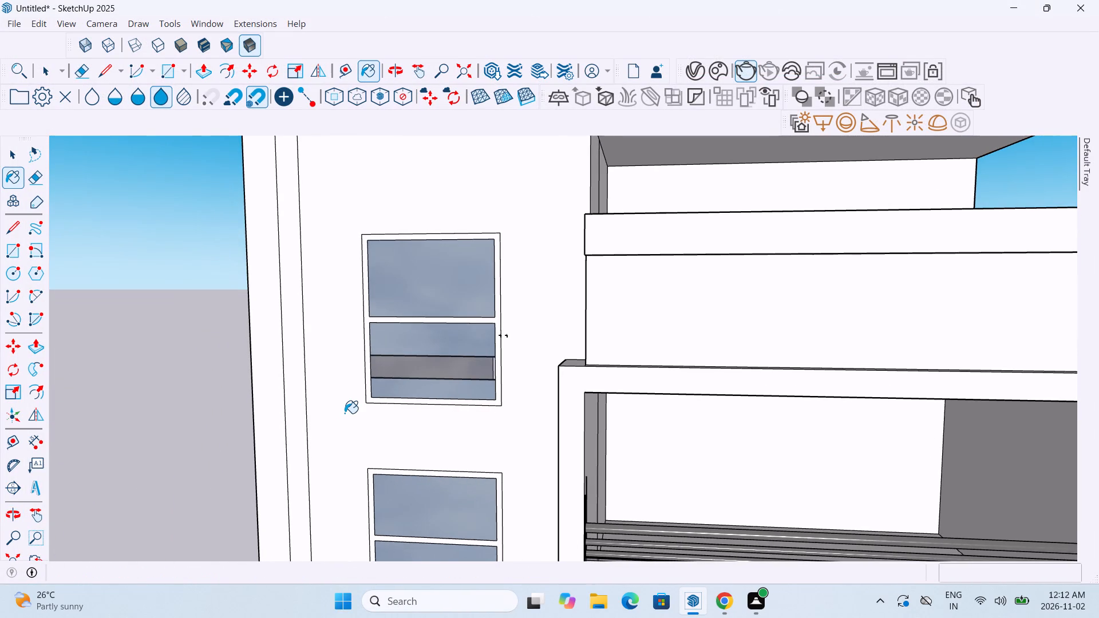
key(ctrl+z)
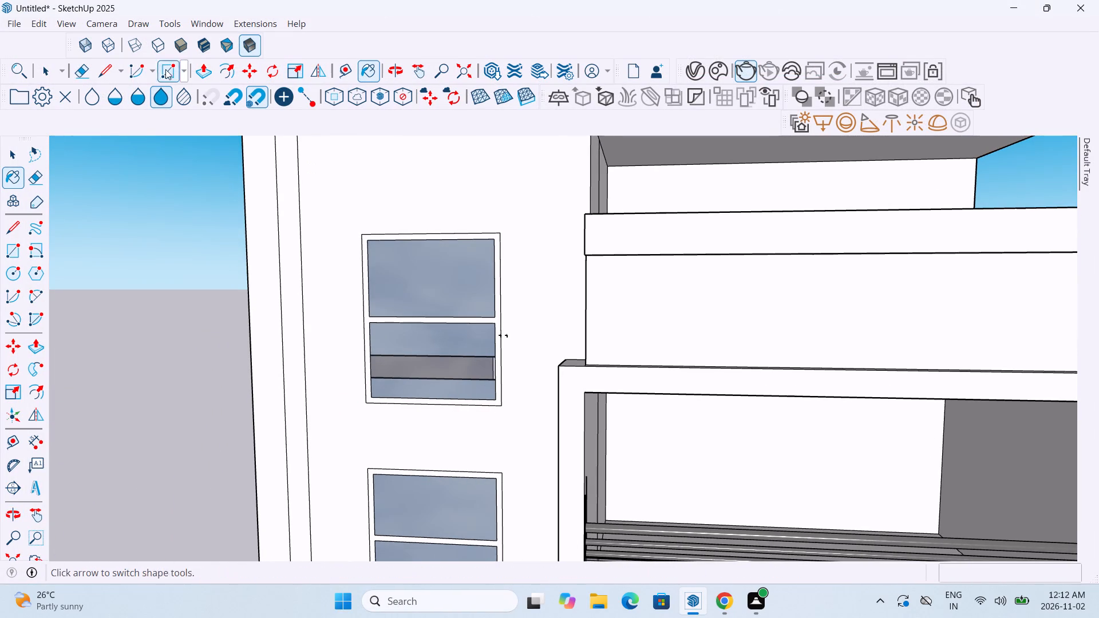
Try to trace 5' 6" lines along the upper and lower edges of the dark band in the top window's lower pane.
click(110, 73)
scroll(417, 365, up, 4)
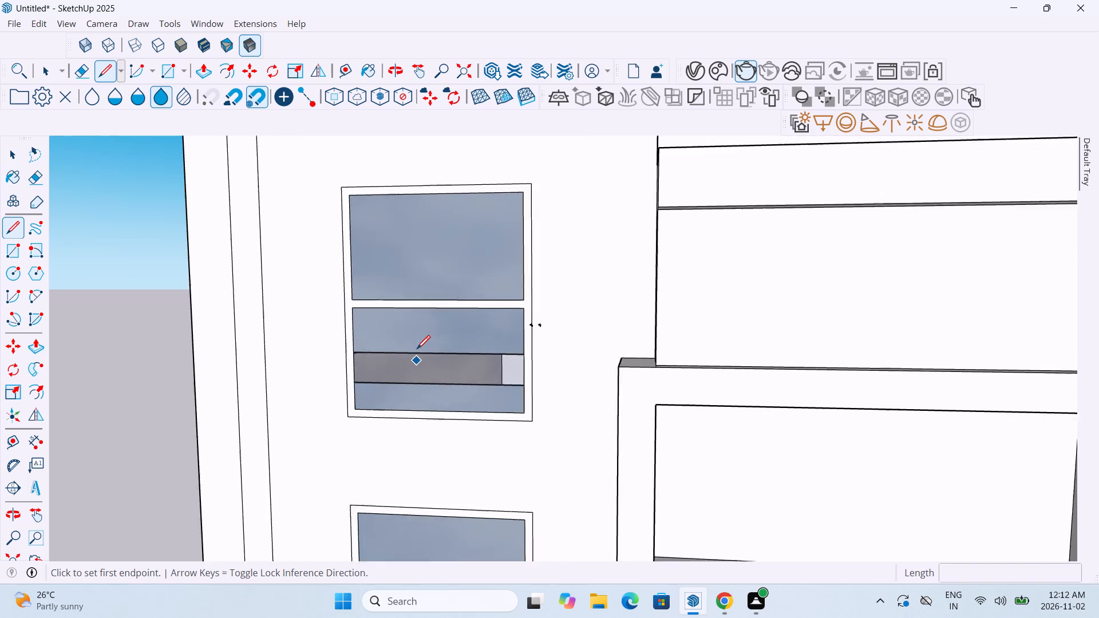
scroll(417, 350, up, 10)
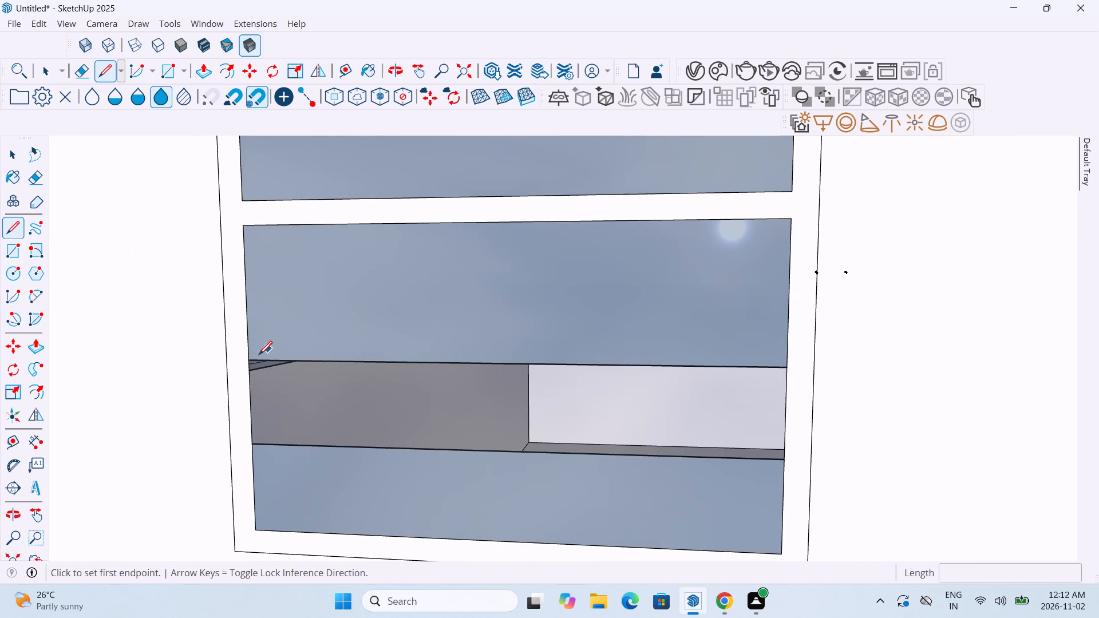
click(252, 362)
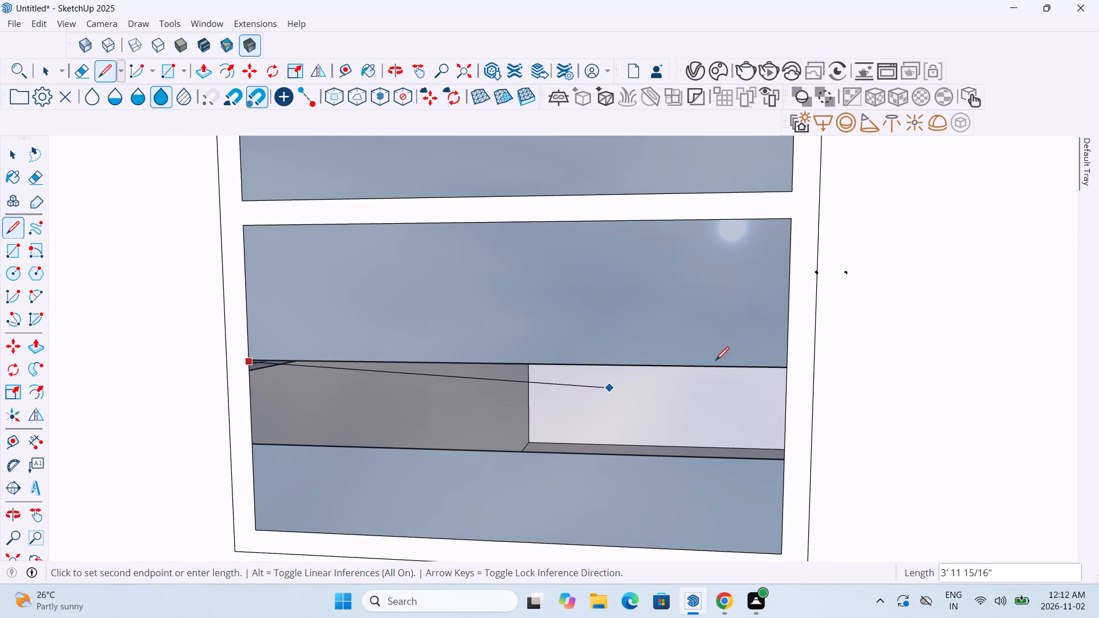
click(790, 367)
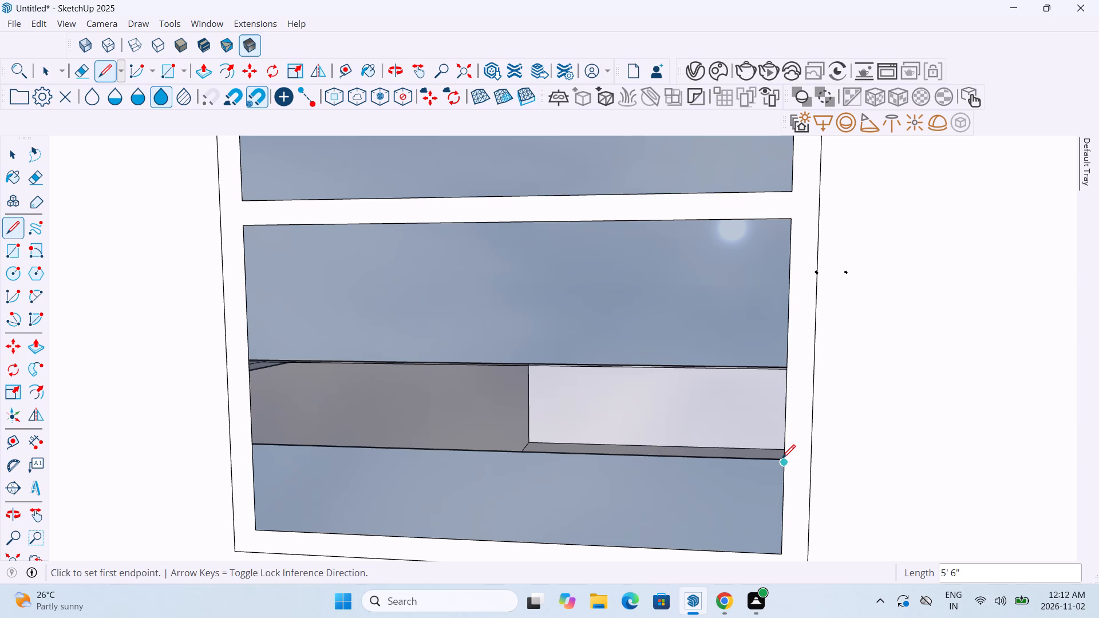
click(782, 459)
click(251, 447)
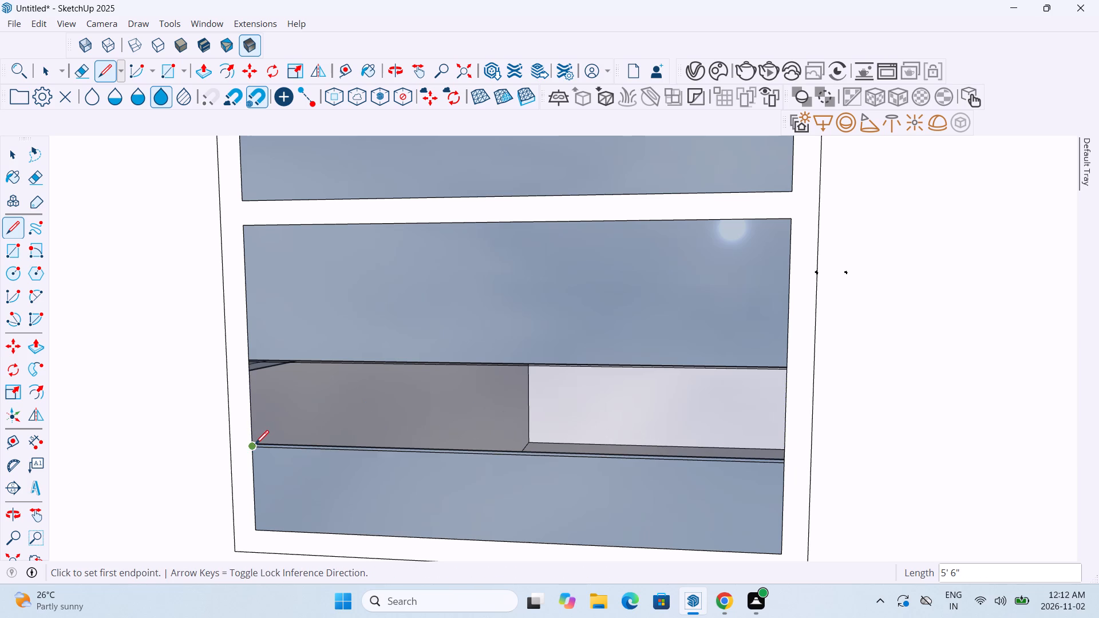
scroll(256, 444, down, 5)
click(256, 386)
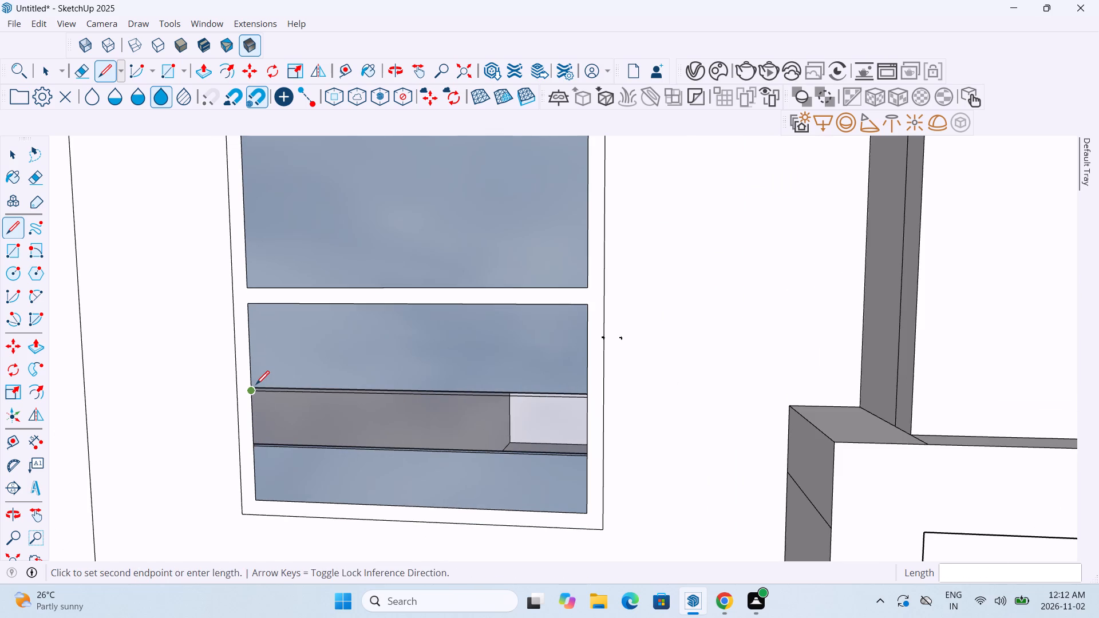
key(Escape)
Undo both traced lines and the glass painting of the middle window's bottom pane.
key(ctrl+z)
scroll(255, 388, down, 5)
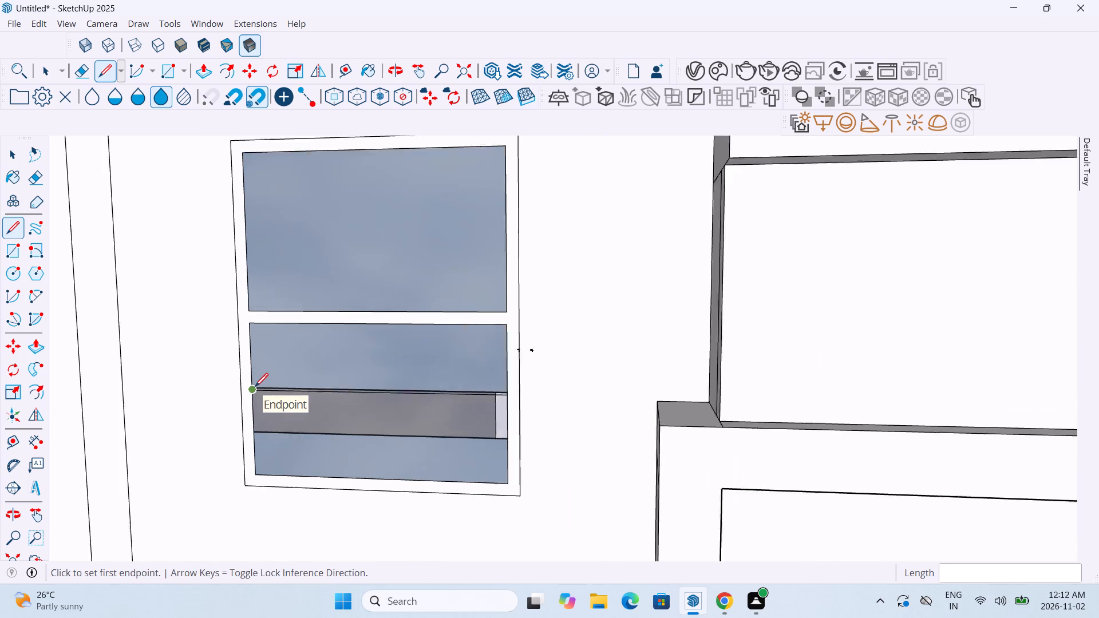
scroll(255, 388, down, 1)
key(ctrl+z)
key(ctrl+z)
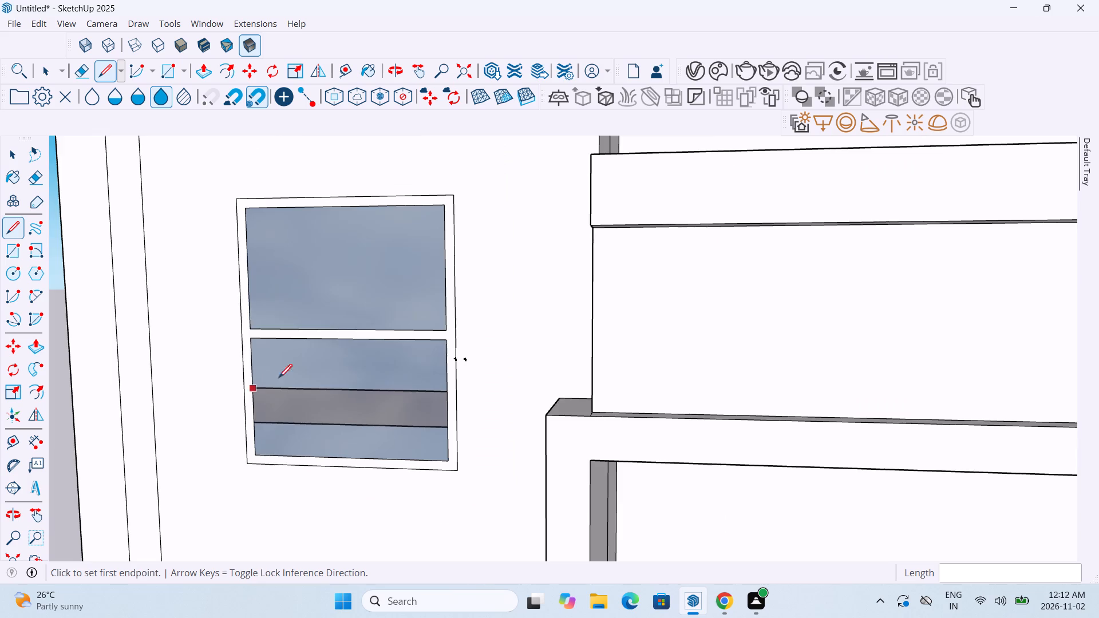
Examine the top window's lower pane up close, the space behind it, and the facade's window column.
scroll(286, 375, up, 11)
middle_drag(293, 381, 190, 422)
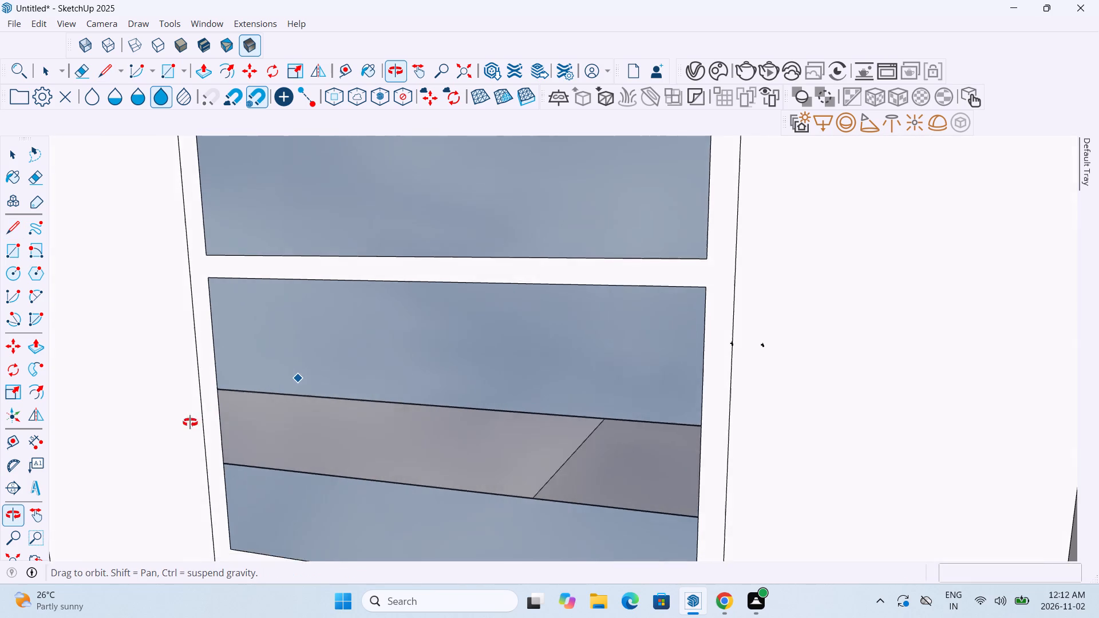
middle_drag(190, 422, 164, 433)
middle_drag(361, 403, 245, 427)
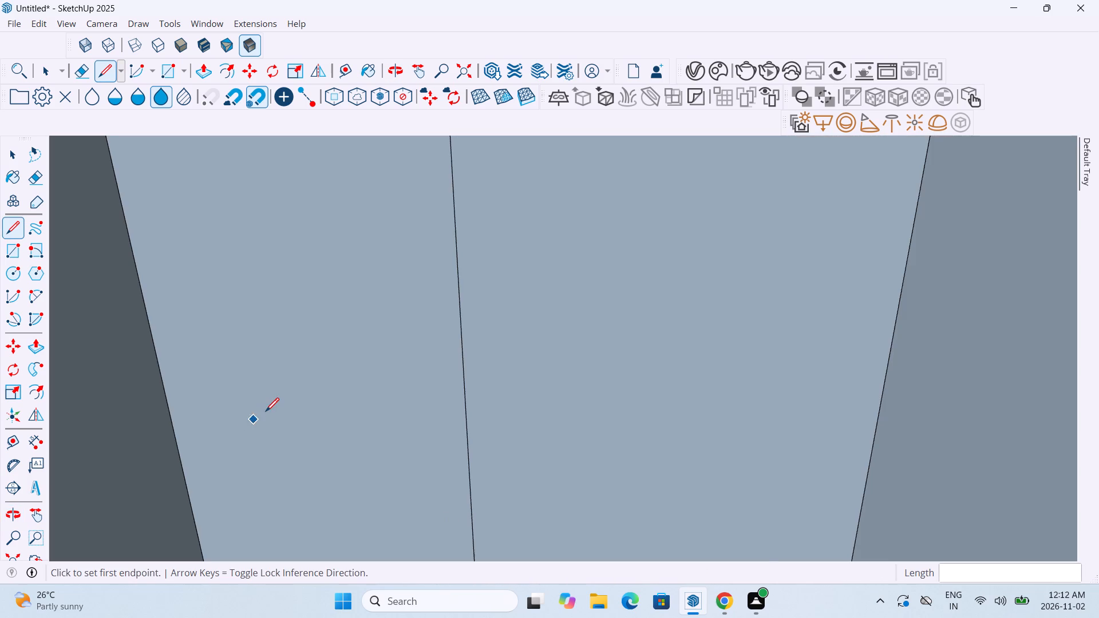
scroll(266, 412, down, 6)
scroll(267, 412, down, 20)
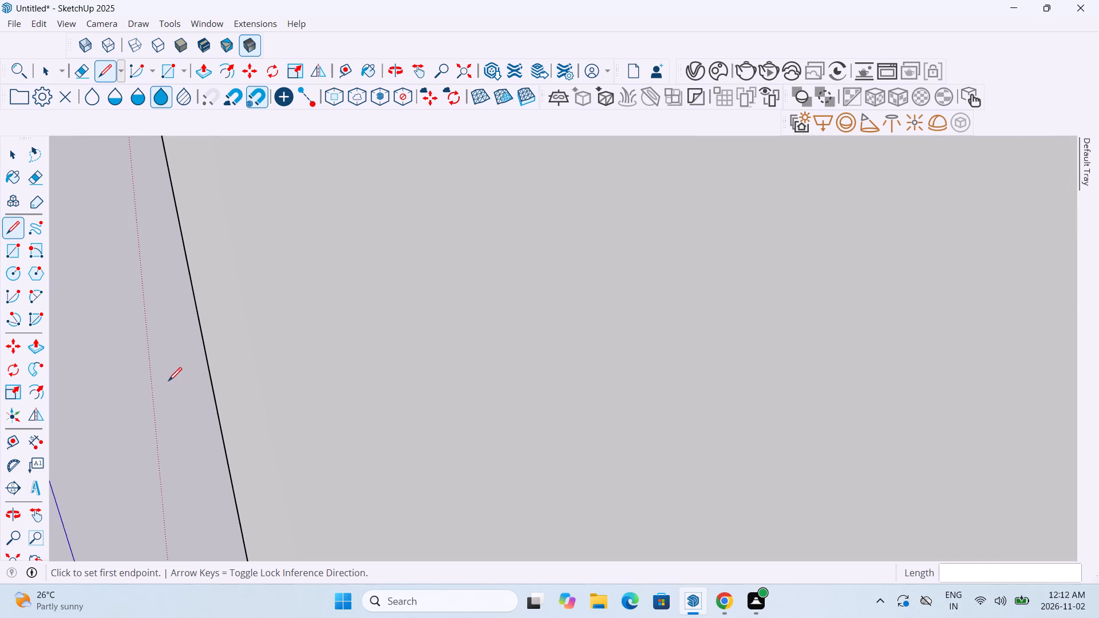
scroll(168, 382, down, 20)
scroll(168, 382, down, 20)
scroll(168, 382, down, 4)
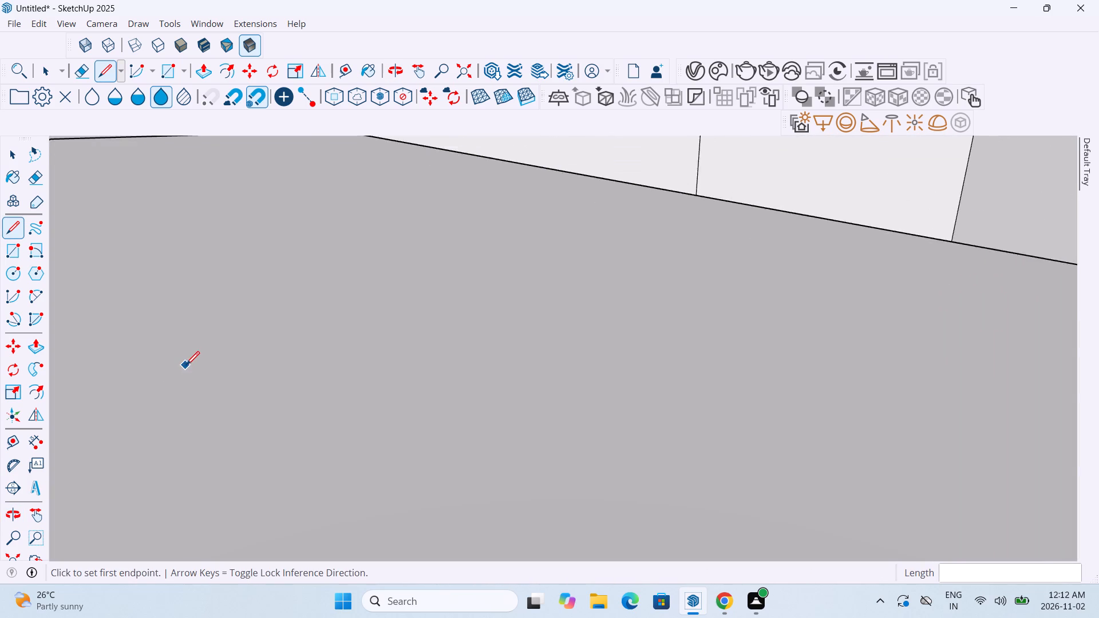
scroll(186, 366, down, 20)
scroll(186, 366, down, 9)
scroll(196, 383, up, 1)
scroll(196, 383, down, 16)
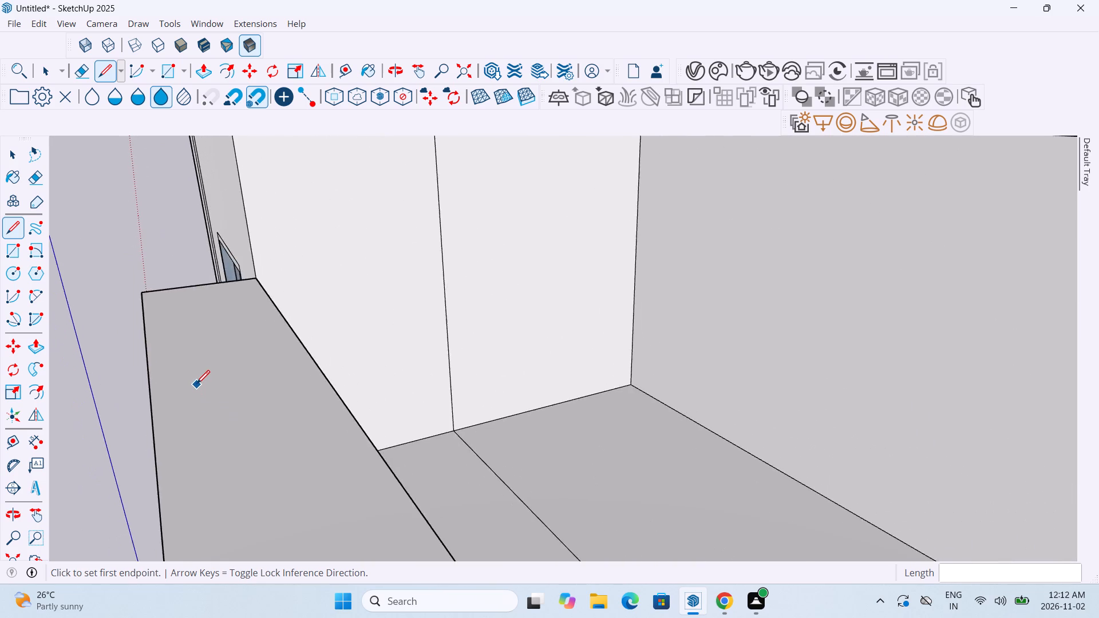
scroll(196, 385, down, 10)
middle_drag(196, 386, 396, 298)
scroll(396, 298, down, 5)
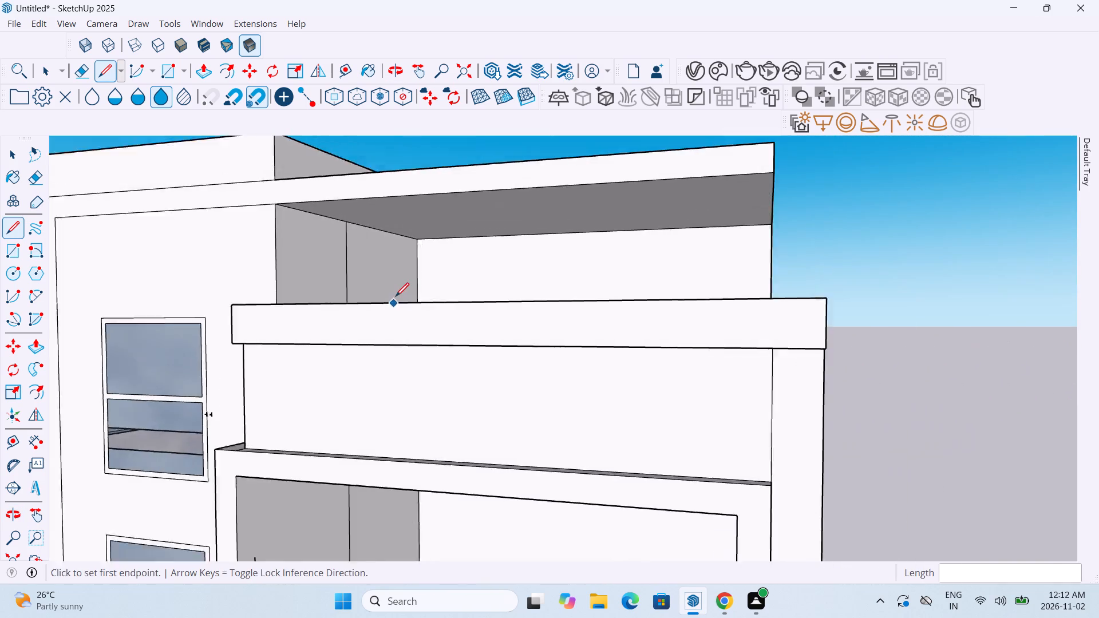
scroll(396, 298, down, 2)
scroll(270, 514, up, 5)
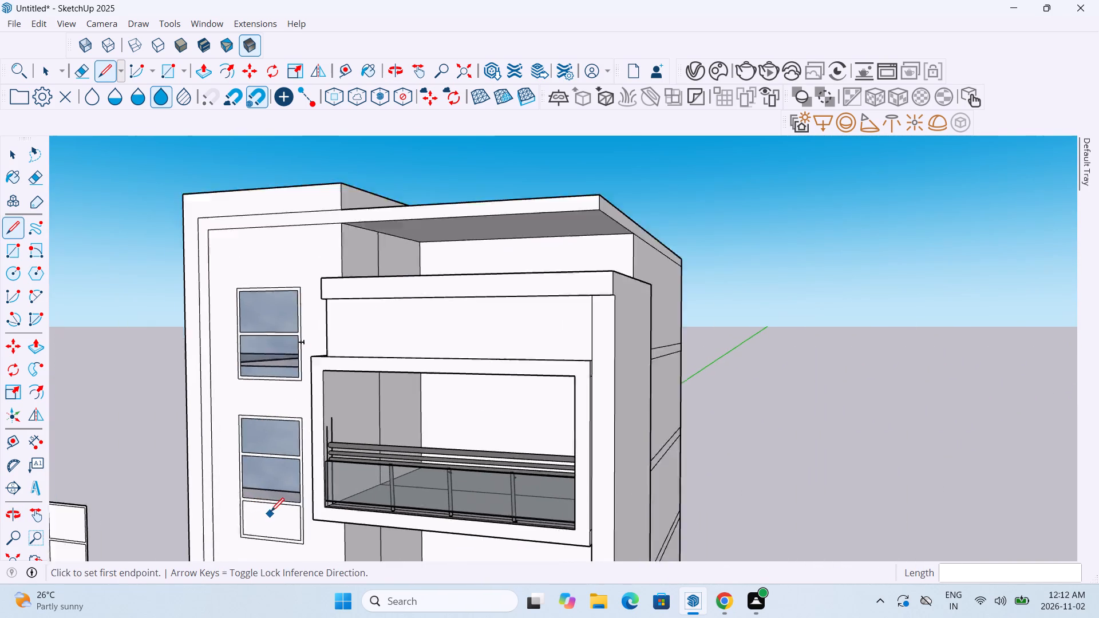
scroll(271, 513, up, 2)
scroll(271, 513, down, 20)
scroll(271, 513, down, 13)
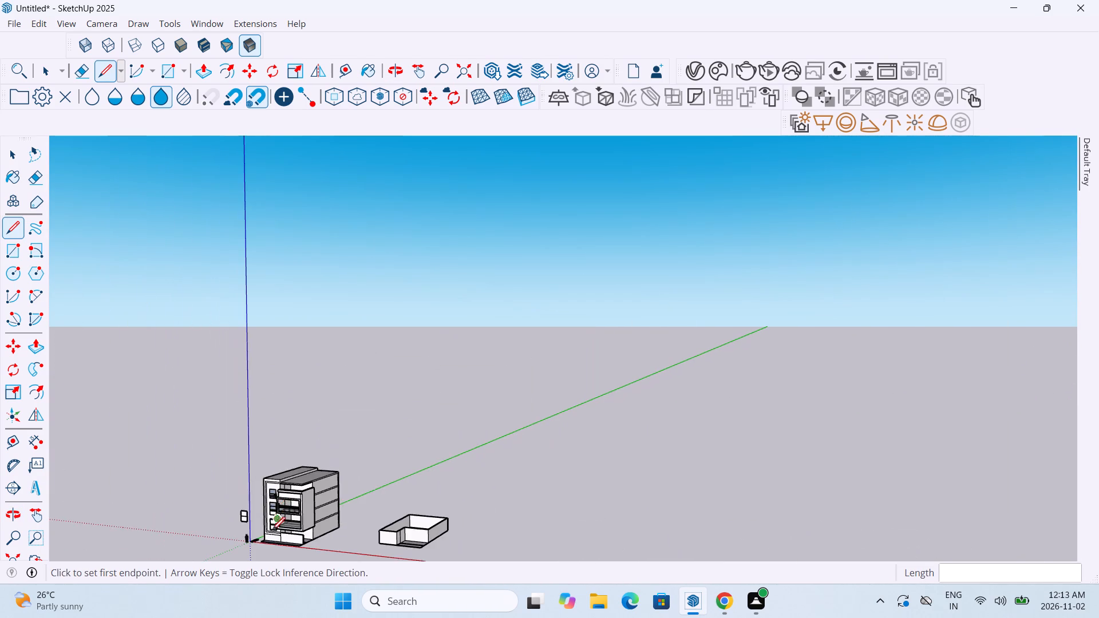
scroll(272, 533, up, 12)
scroll(275, 526, down, 1)
scroll(275, 526, up, 10)
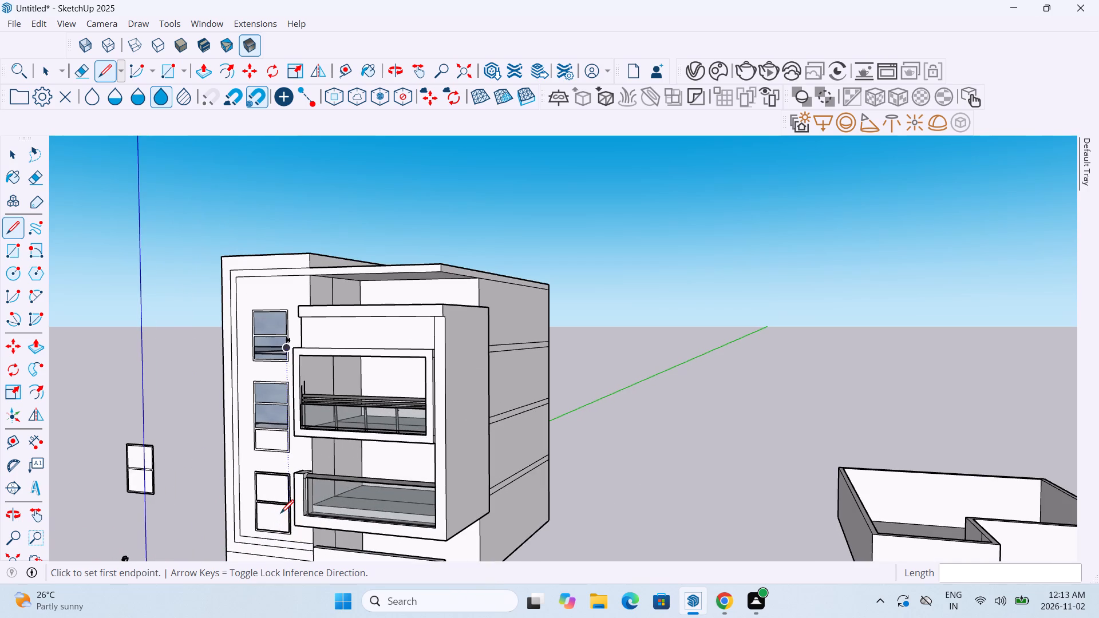
Redo the undone glass painting of the middle window's bottom pane.
key(ctrl+y)
key(ctrl+y)
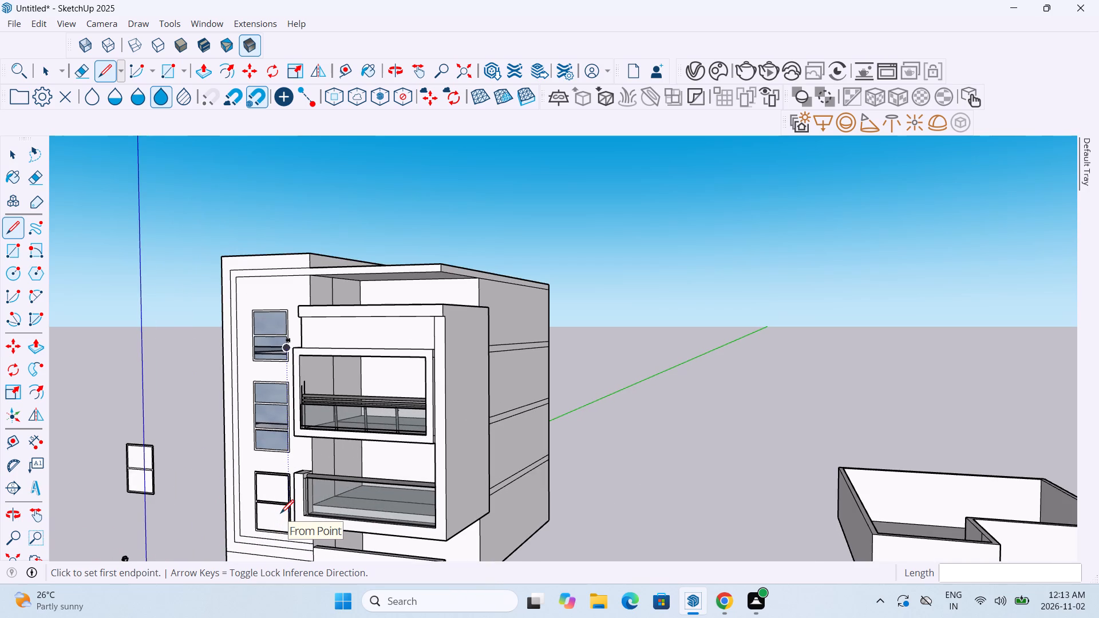
key(ctrl+y)
key(ctrl+y)
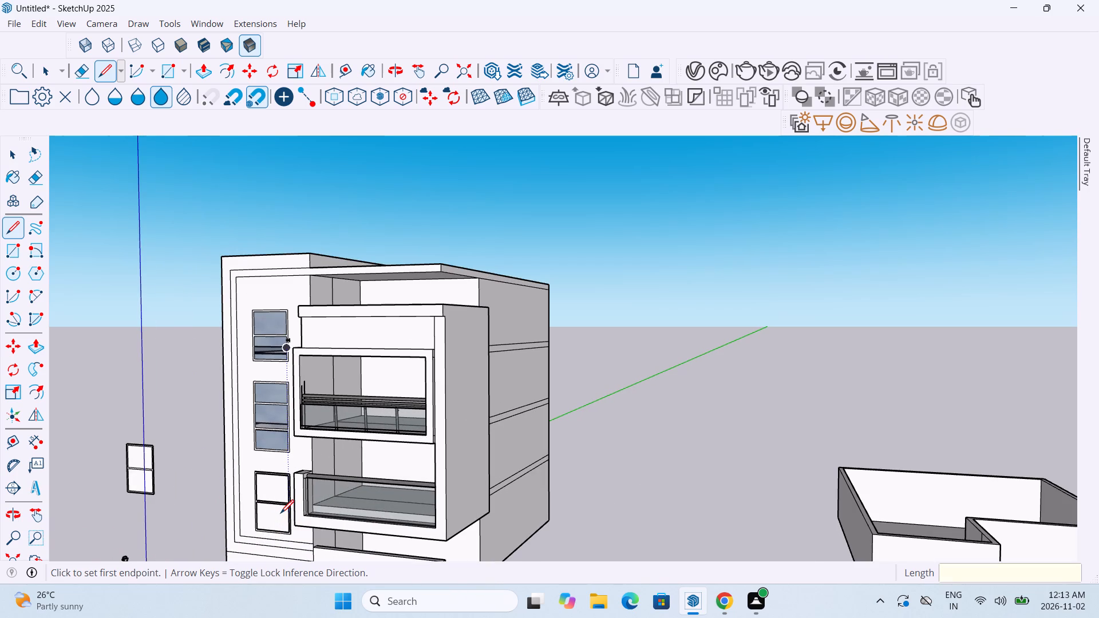
key(ctrl+y)
key(ctrl+y)
key(ctrl+y)
key(ctrl+y)
key(ctrl+y)
Examine the middle window's glass panes and the band along the centre pane's lower edge from several angles.
scroll(305, 485, down, 7)
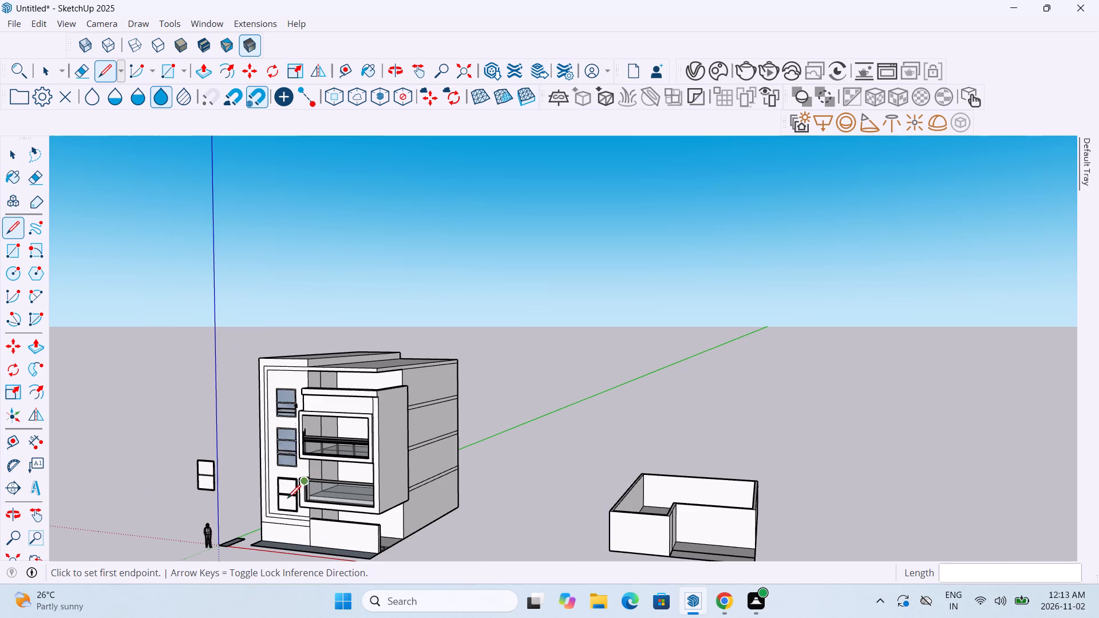
middle_drag(281, 509, 426, 439)
scroll(232, 502, up, 10)
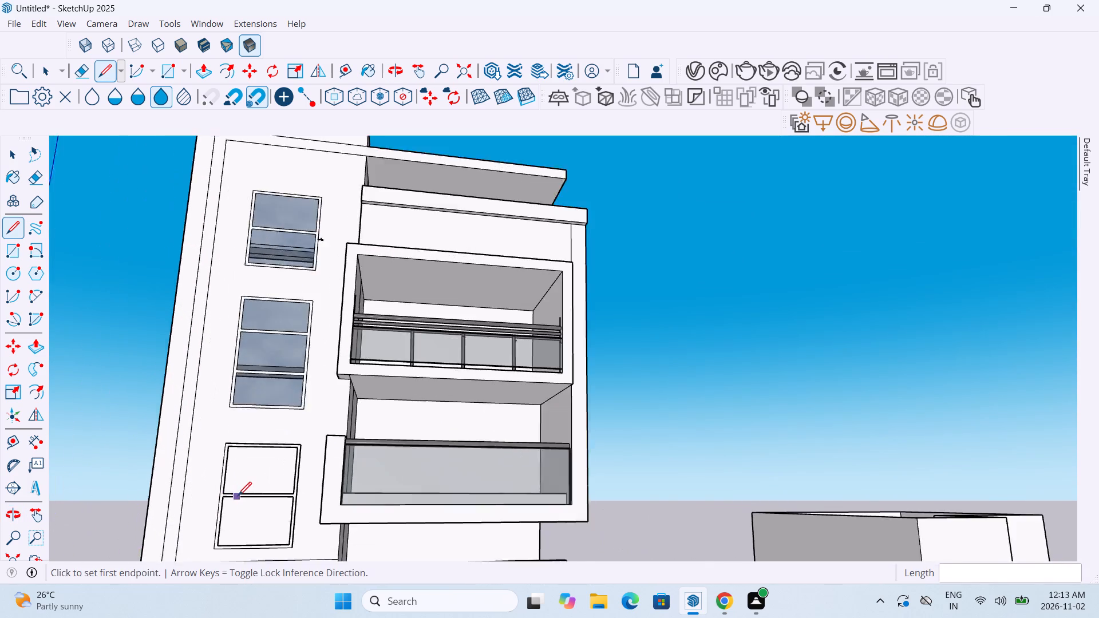
scroll(238, 497, up, 8)
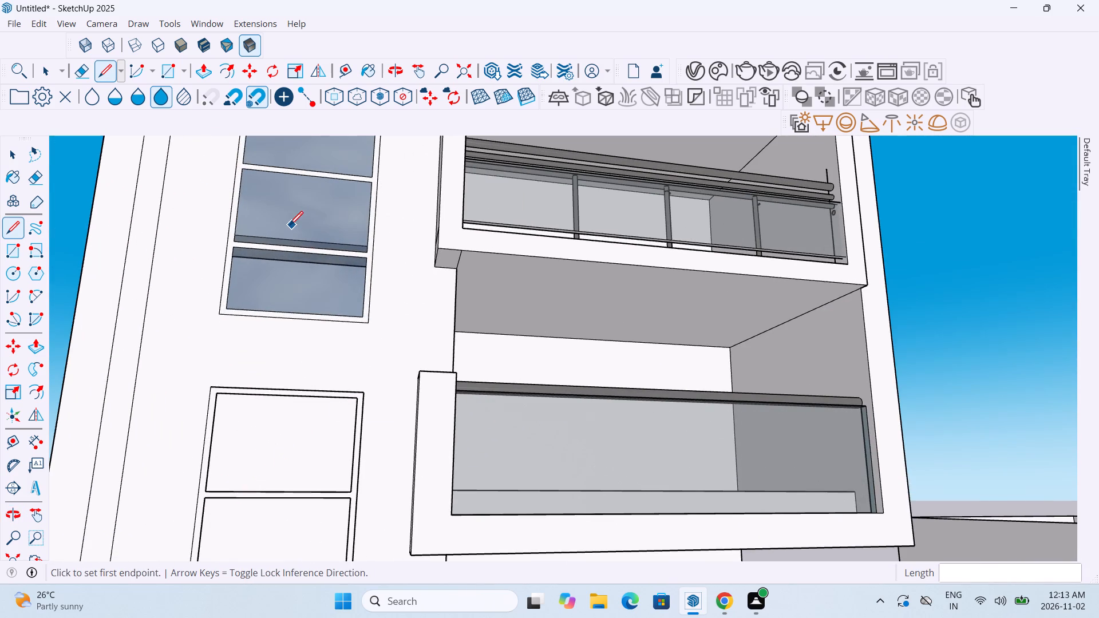
middle_drag(290, 226, 298, 309)
scroll(297, 309, down, 5)
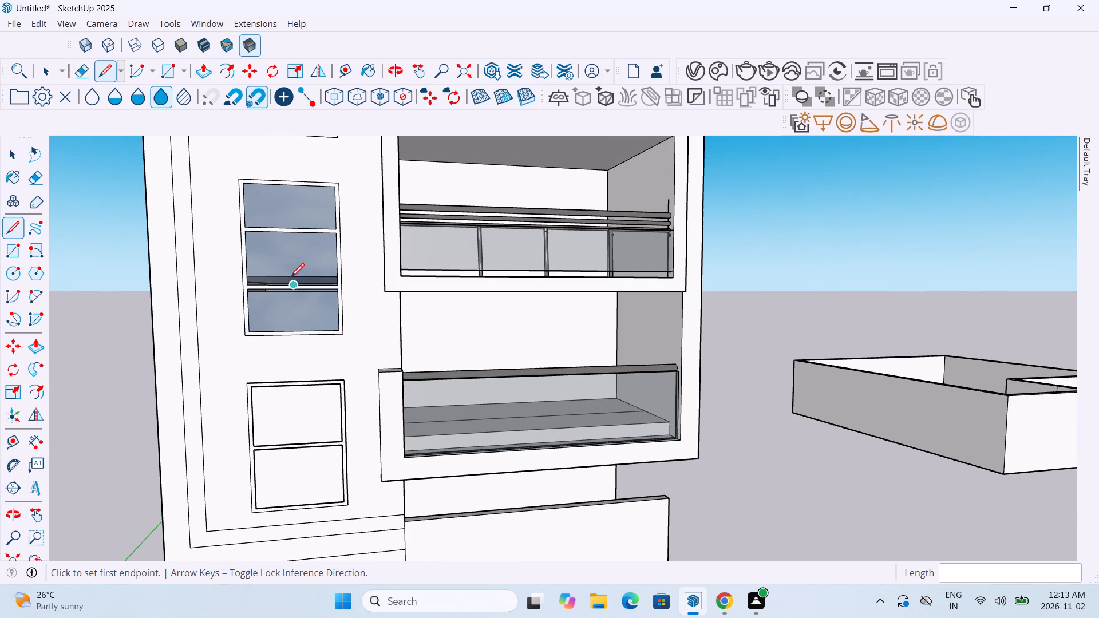
scroll(256, 292, up, 11)
middle_drag(262, 288, 224, 362)
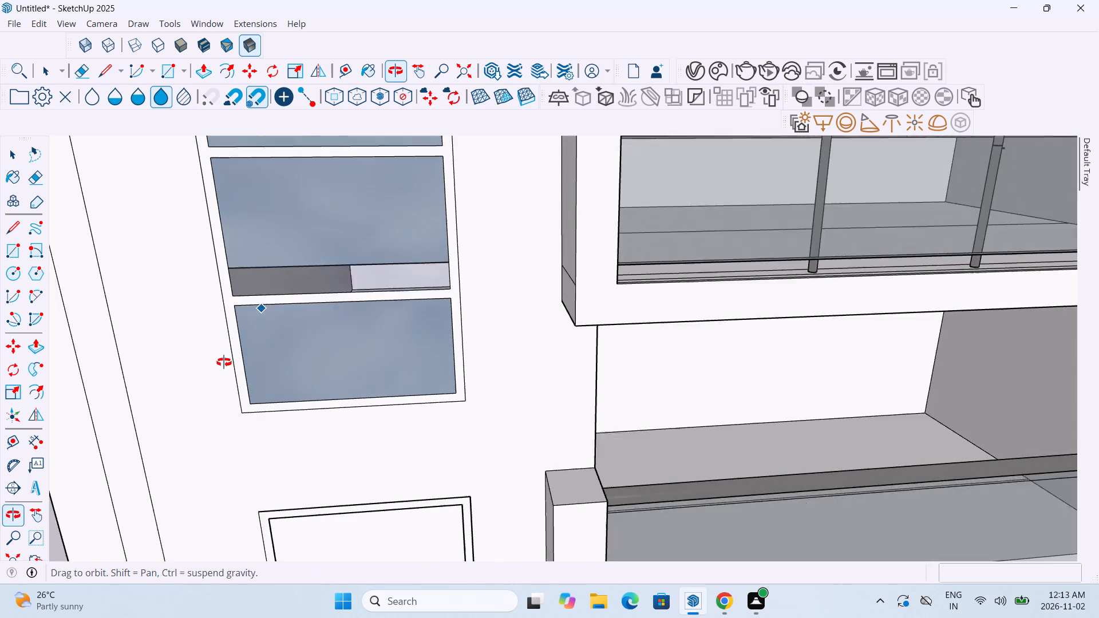
middle_drag(224, 362, 211, 392)
middle_drag(287, 284, 248, 365)
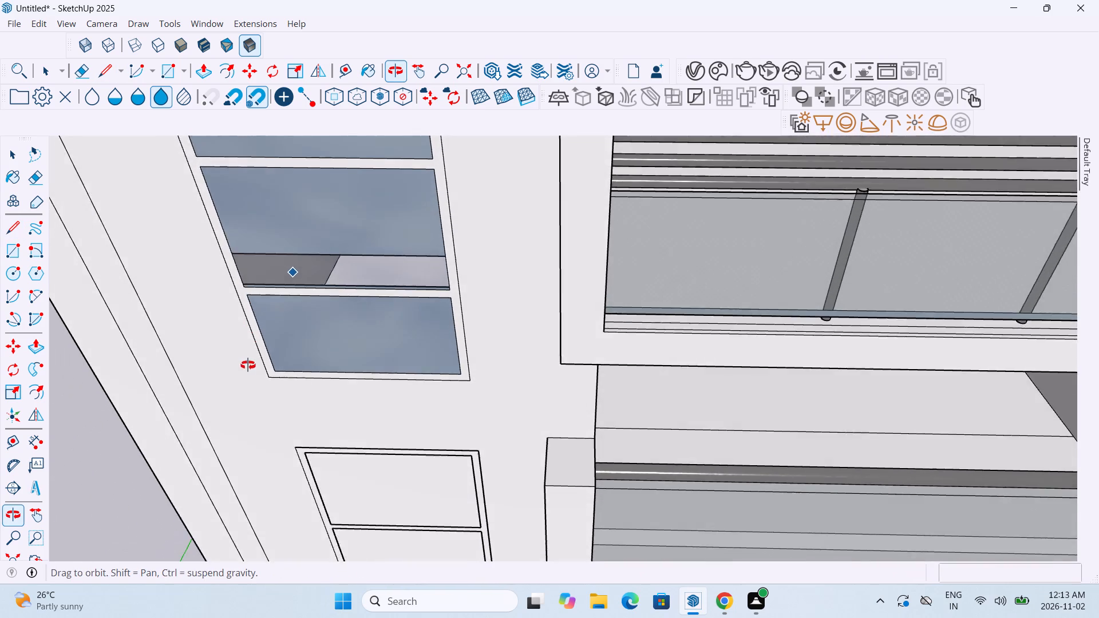
middle_drag(248, 365, 246, 369)
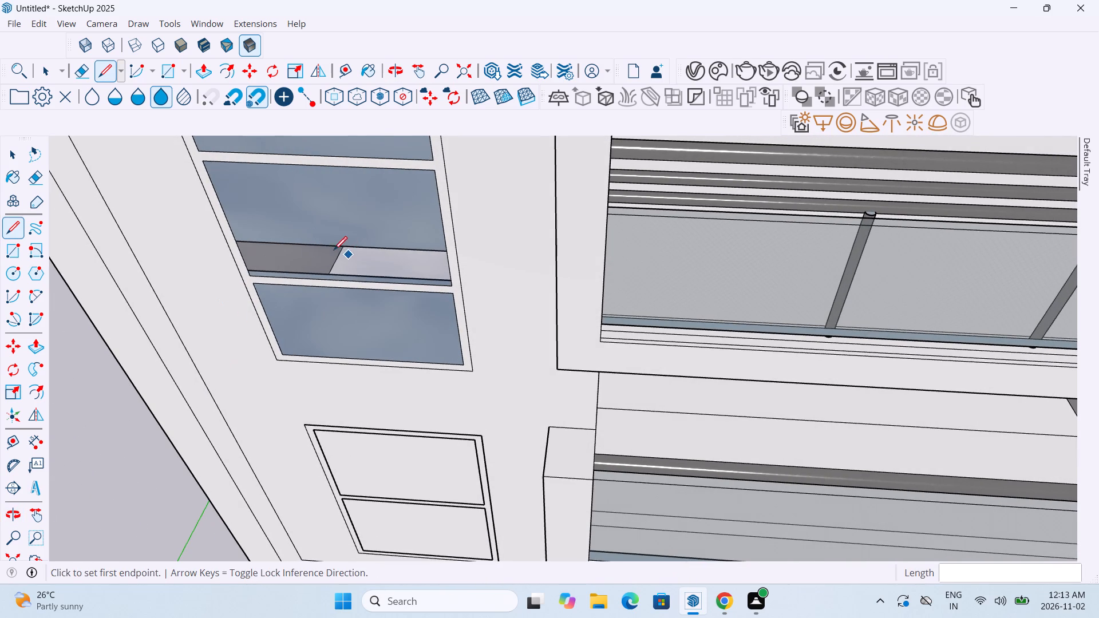
scroll(349, 260, up, 5)
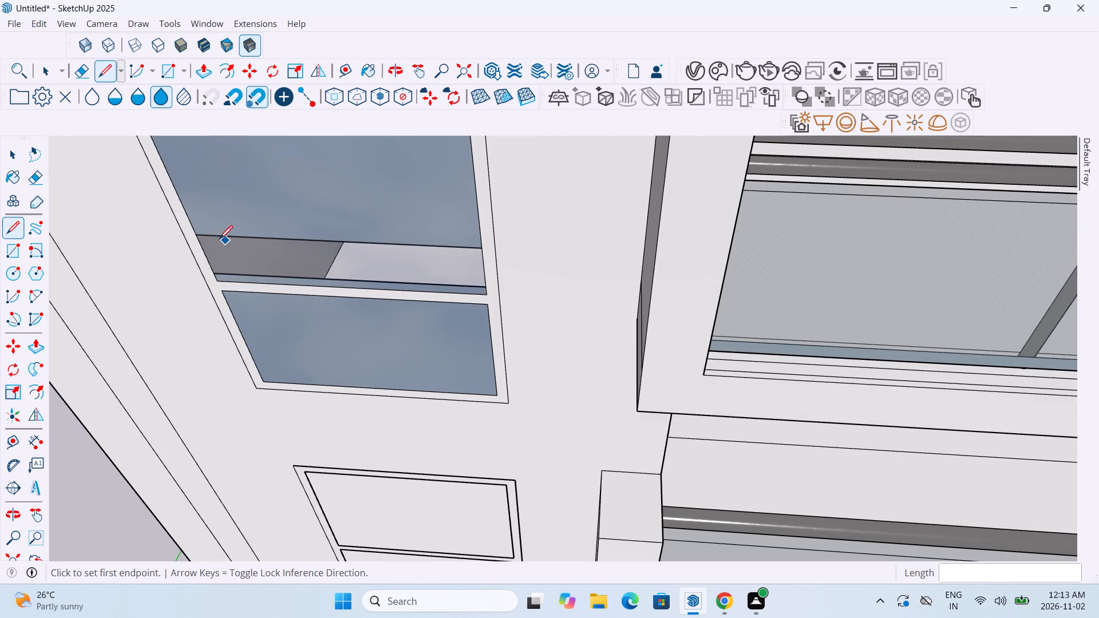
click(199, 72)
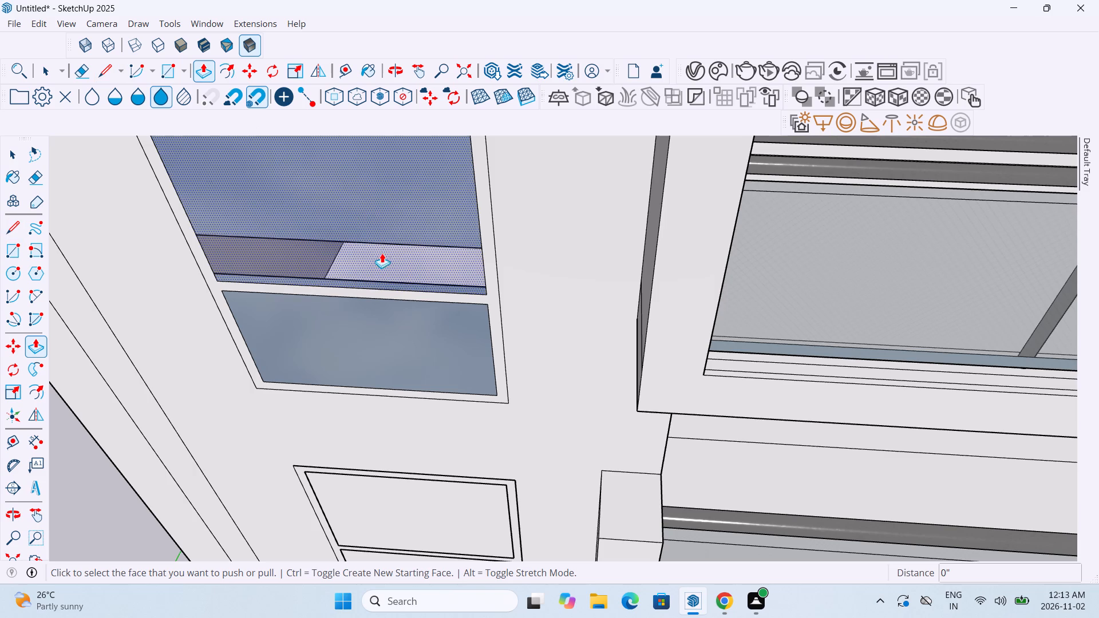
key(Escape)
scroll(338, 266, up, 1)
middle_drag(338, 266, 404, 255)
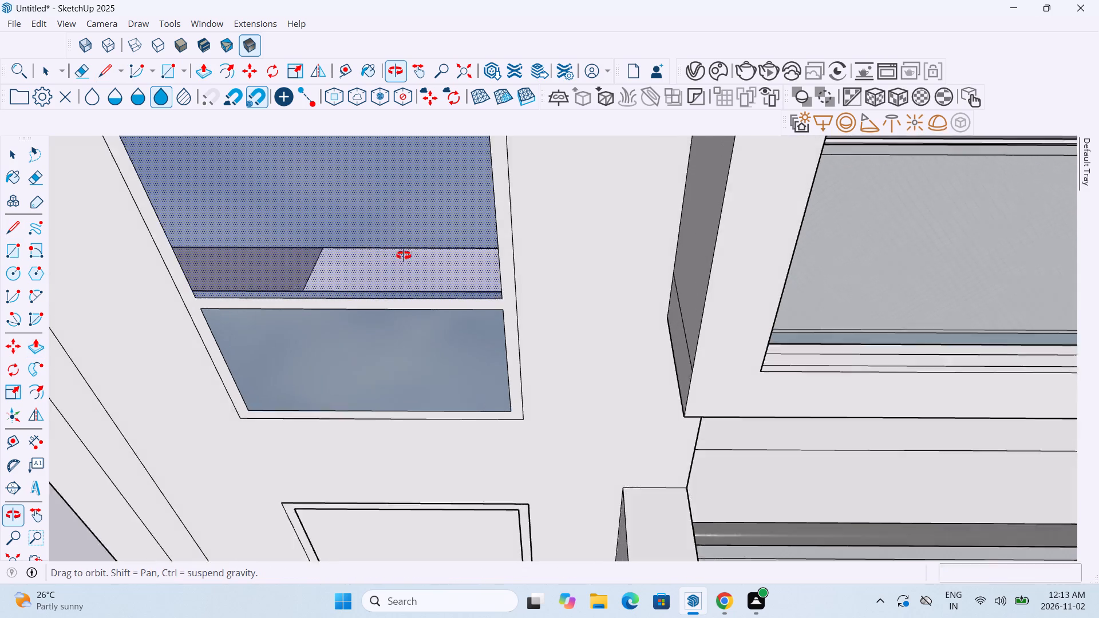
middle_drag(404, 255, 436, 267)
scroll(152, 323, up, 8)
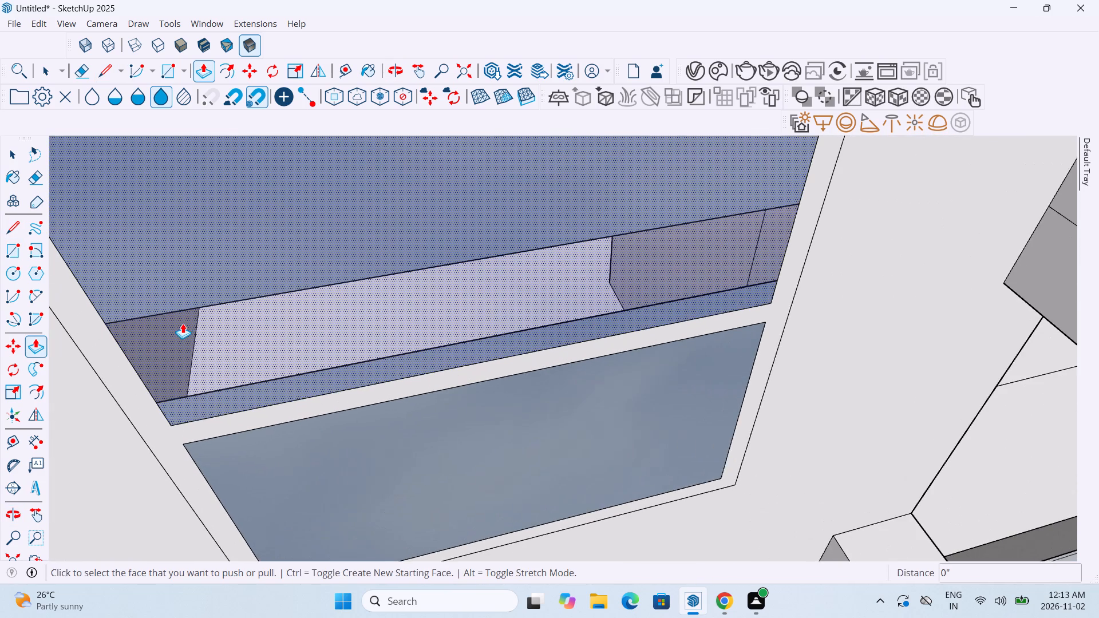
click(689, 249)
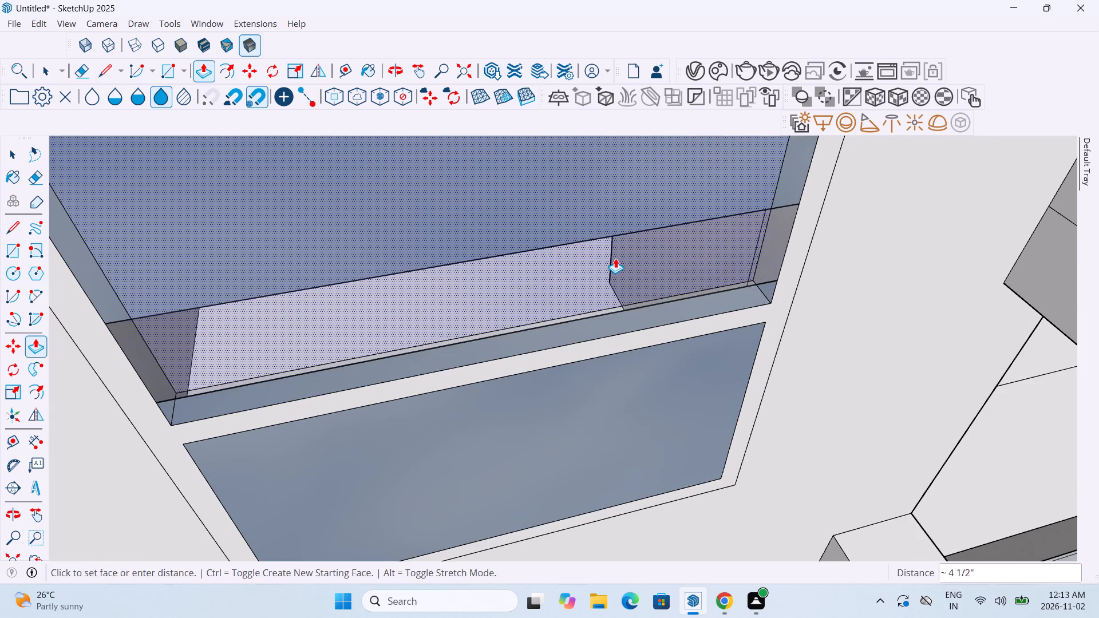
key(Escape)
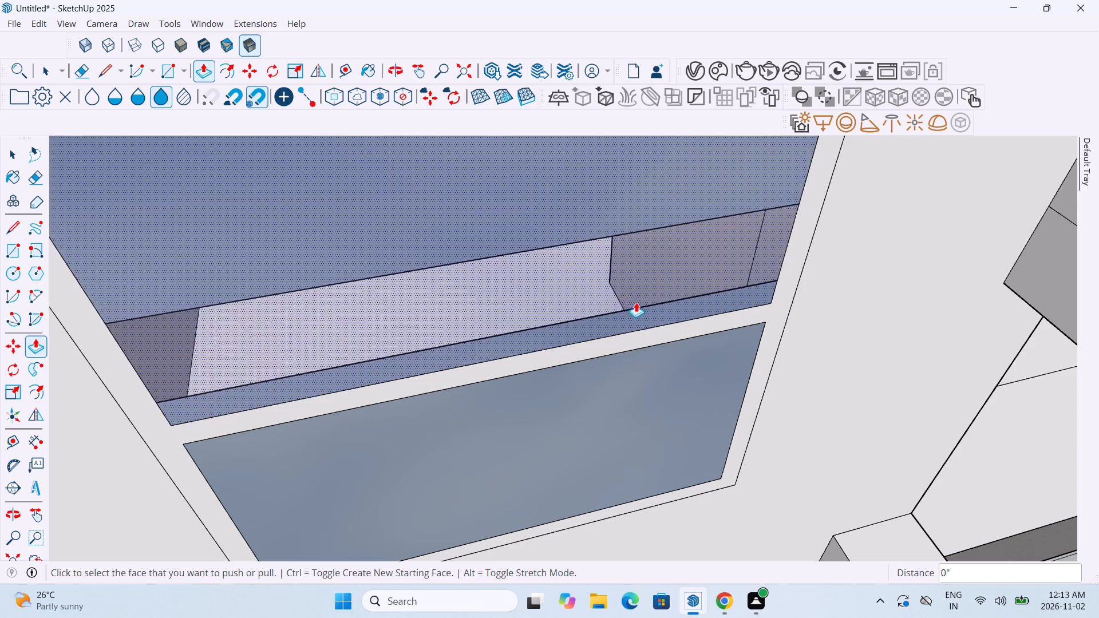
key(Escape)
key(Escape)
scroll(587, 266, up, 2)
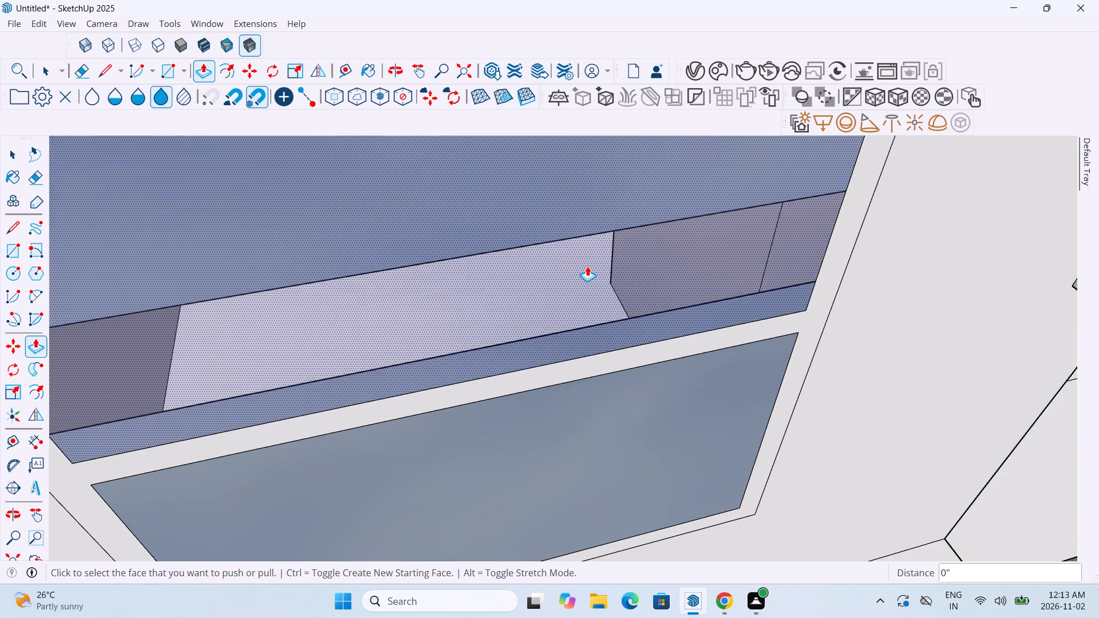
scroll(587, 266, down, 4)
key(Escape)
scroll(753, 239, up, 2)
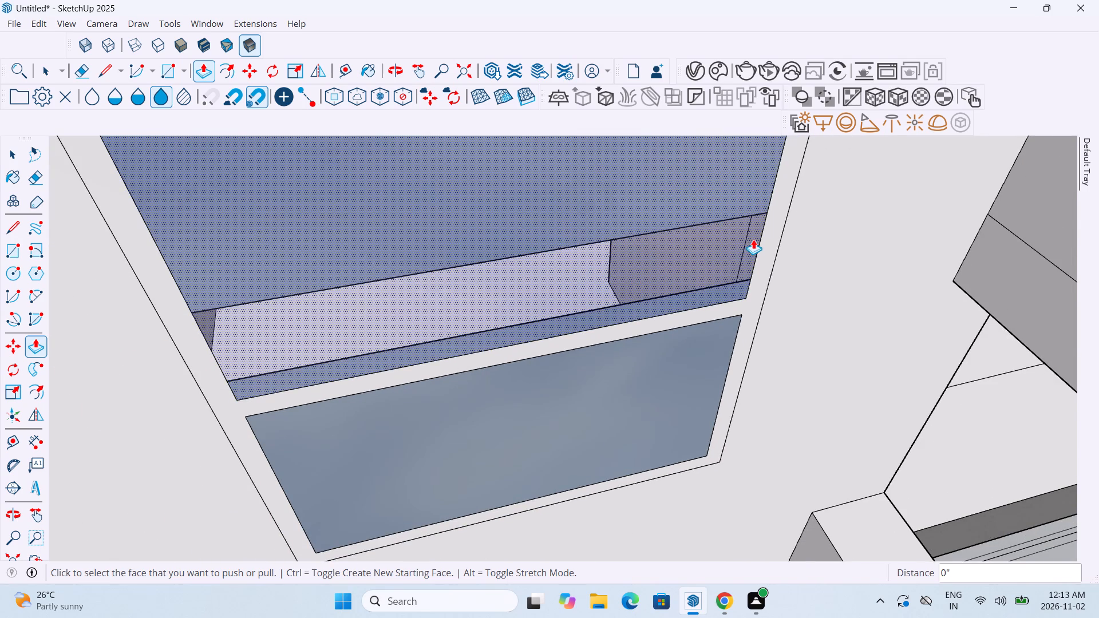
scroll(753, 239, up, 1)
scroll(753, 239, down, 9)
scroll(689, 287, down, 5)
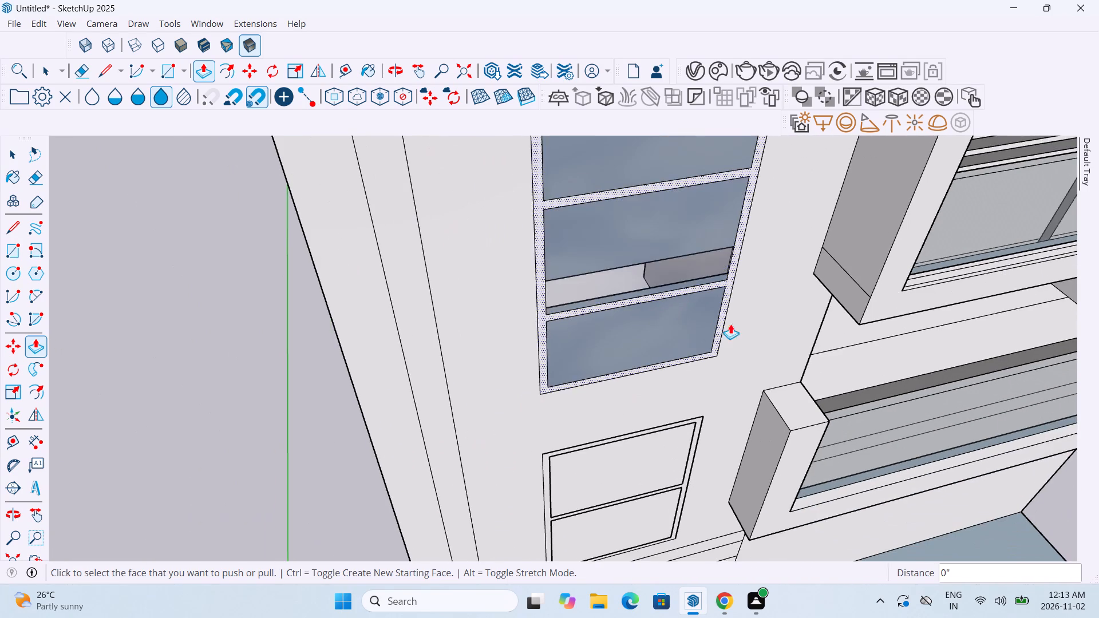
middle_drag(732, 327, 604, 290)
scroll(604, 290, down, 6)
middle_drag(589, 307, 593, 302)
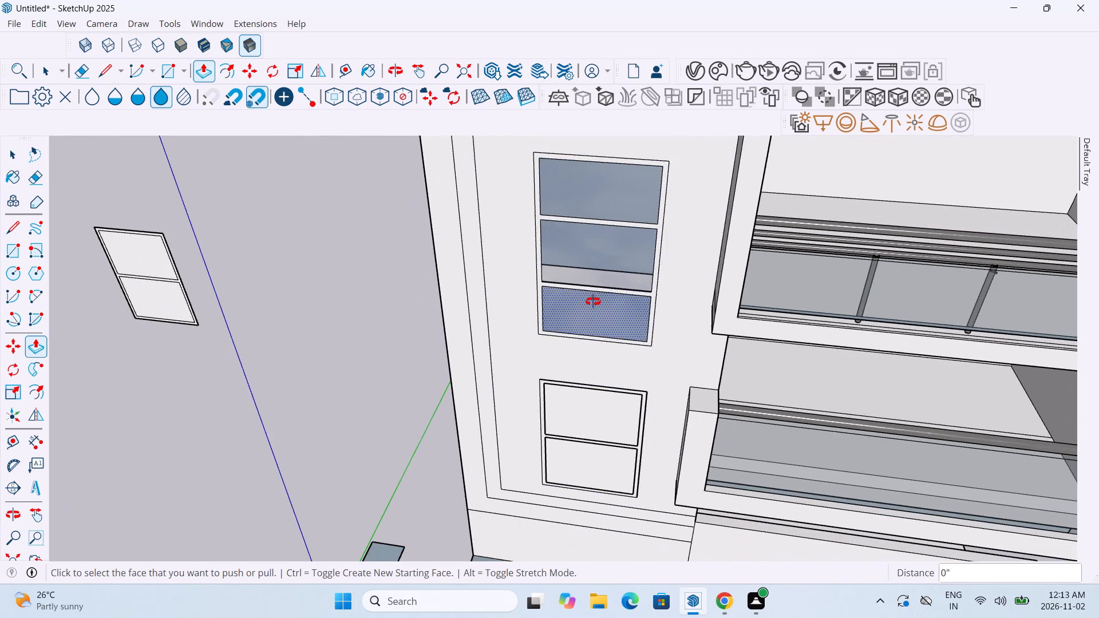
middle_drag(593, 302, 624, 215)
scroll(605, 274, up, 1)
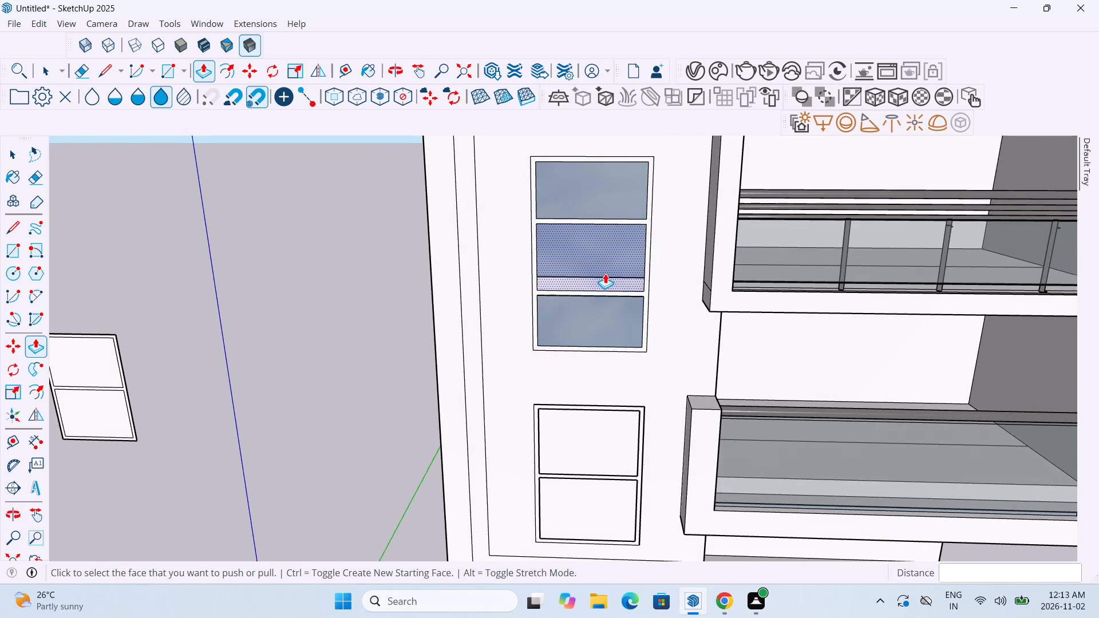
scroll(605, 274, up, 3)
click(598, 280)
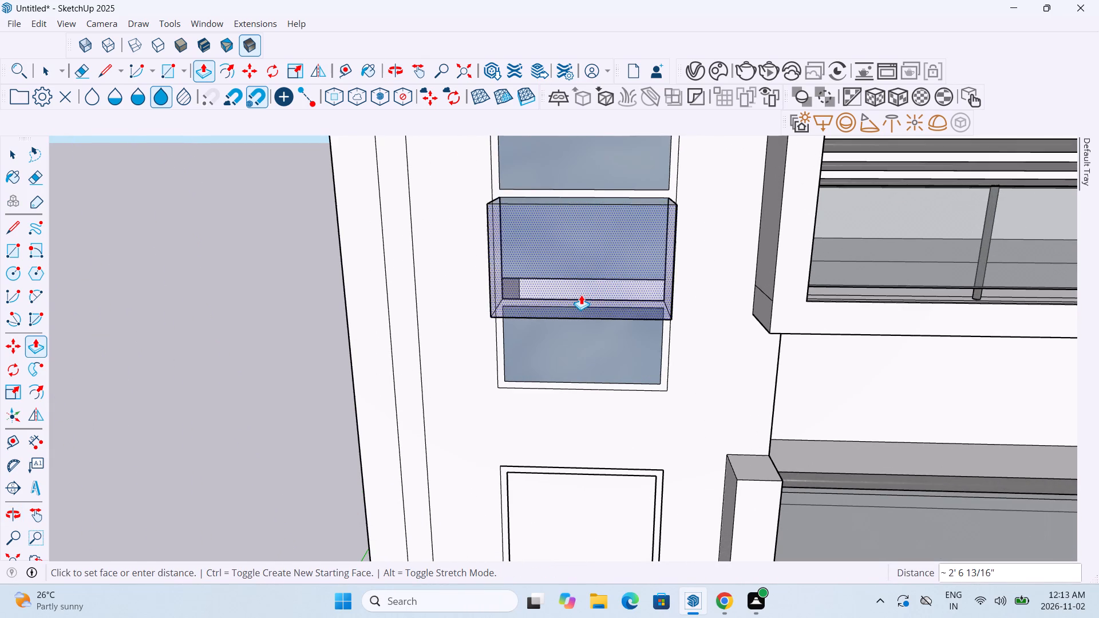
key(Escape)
Examine up close the band at the bottom of the middle window's centre pane and the space behind it.
scroll(591, 274, up, 12)
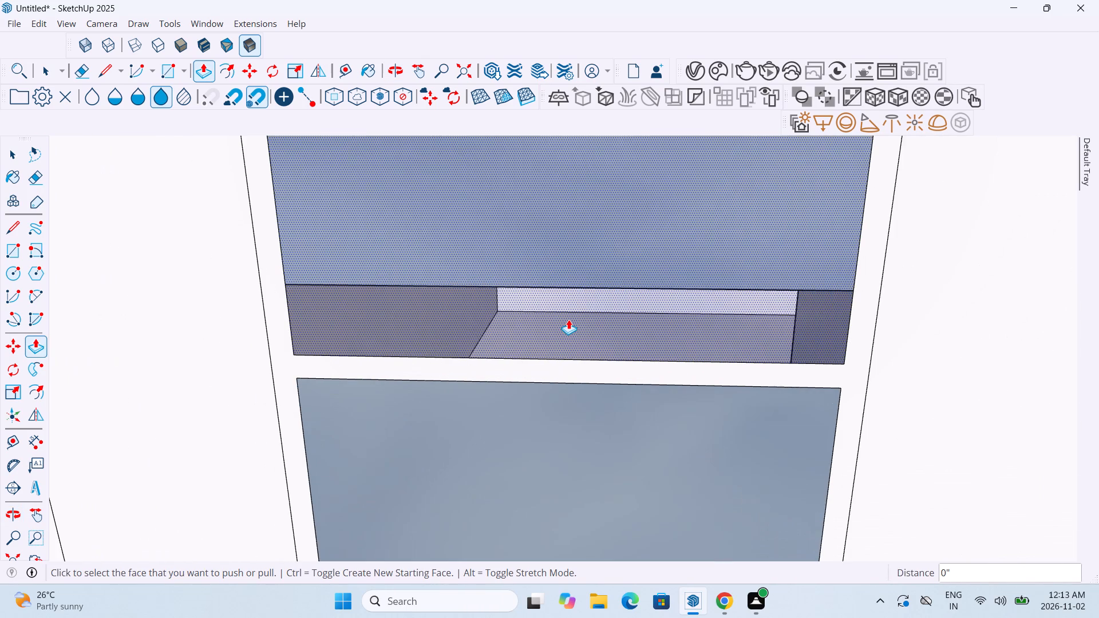
scroll(568, 319, up, 14)
scroll(572, 295, up, 11)
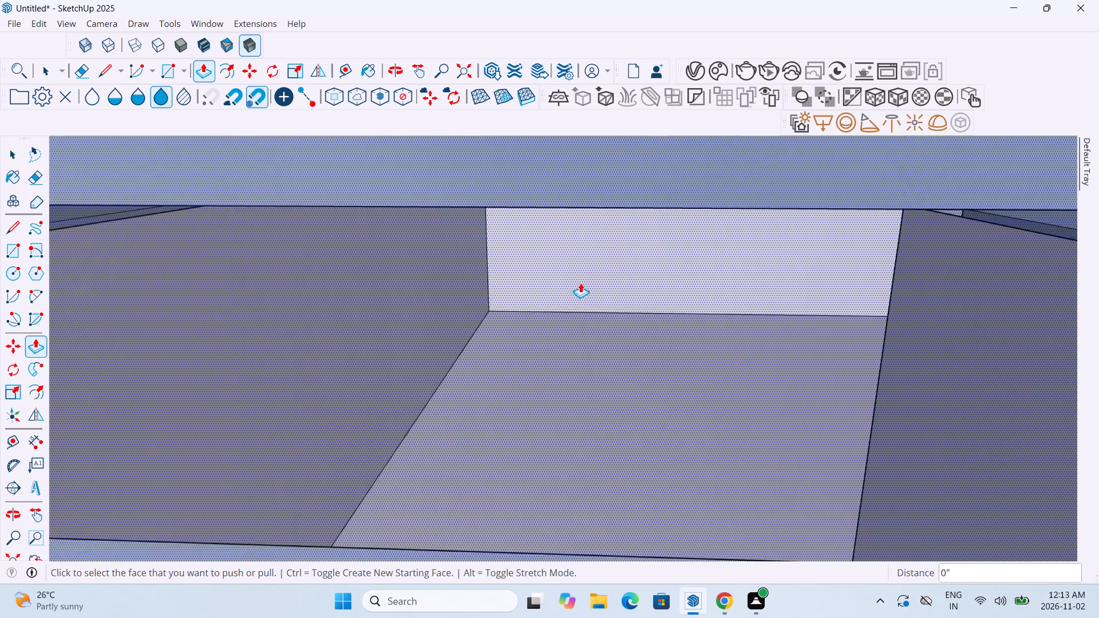
scroll(599, 275, up, 6)
scroll(653, 221, up, 13)
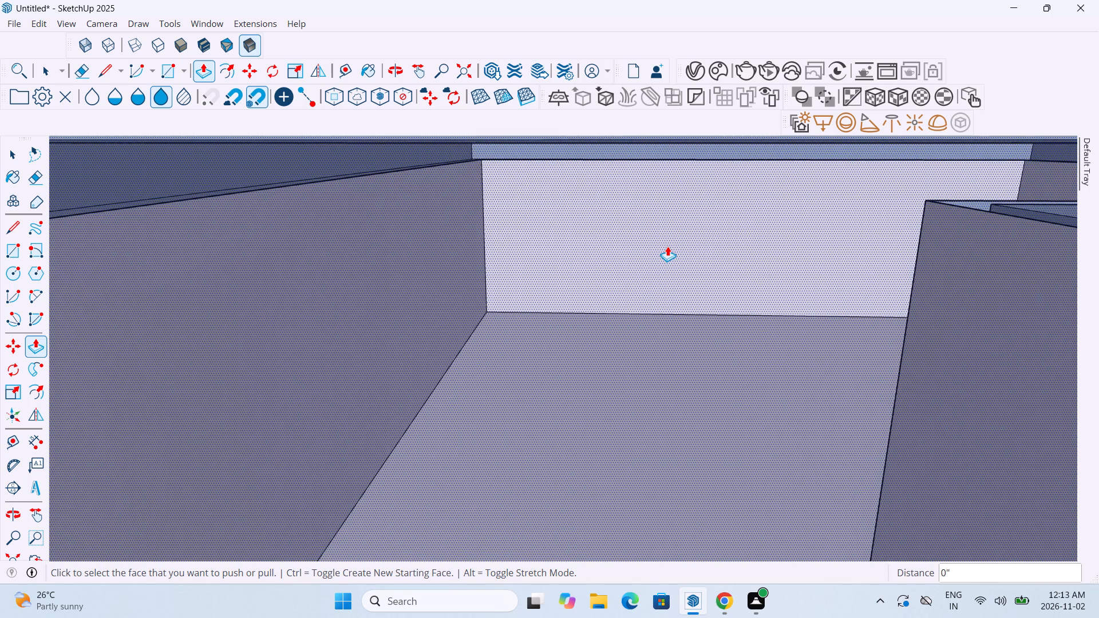
scroll(667, 246, down, 6)
scroll(667, 246, down, 20)
scroll(667, 246, down, 2)
key(Escape)
scroll(667, 246, down, 6)
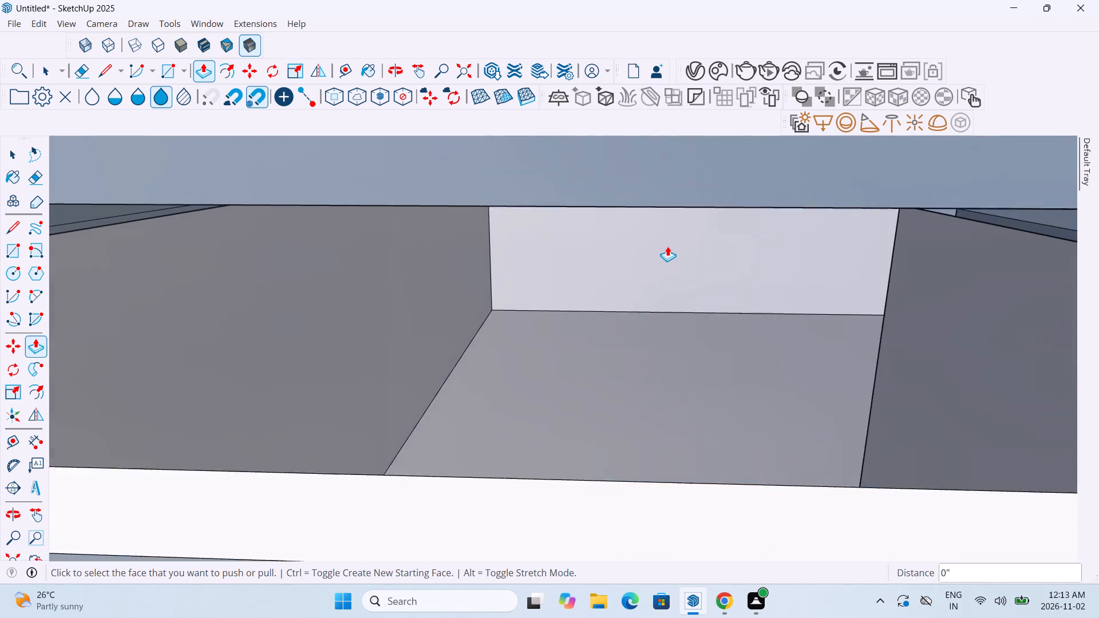
scroll(667, 246, down, 8)
scroll(892, 288, up, 6)
scroll(892, 287, down, 7)
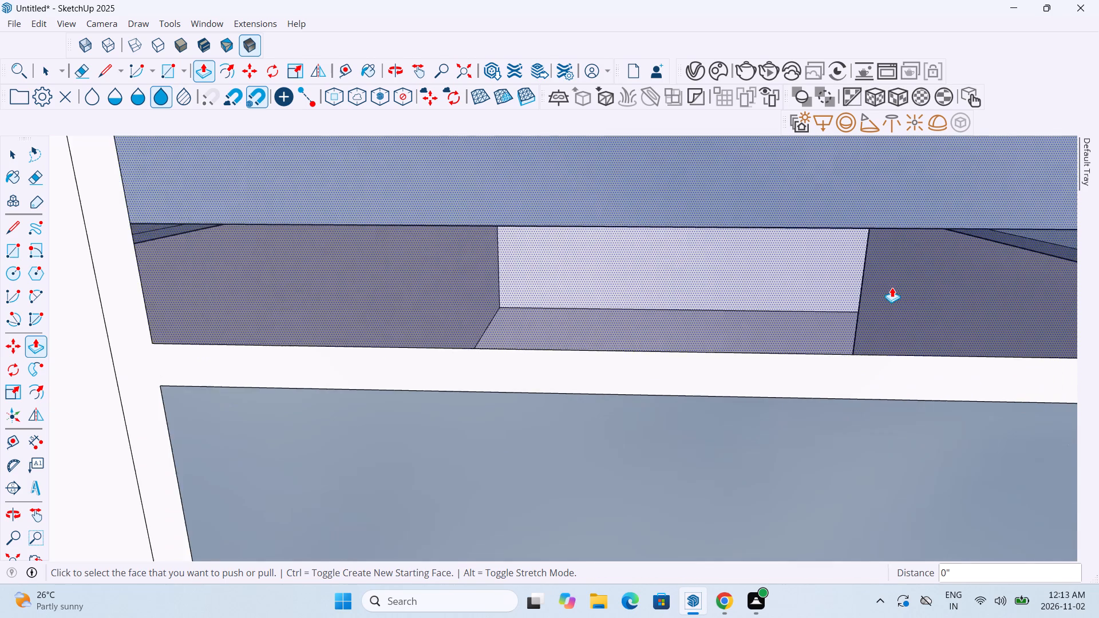
Examine the middle window's centre and bottom glass panes and the bands along their edges from several angles.
scroll(892, 287, down, 8)
scroll(974, 282, down, 5)
middle_drag(974, 282, 1013, 268)
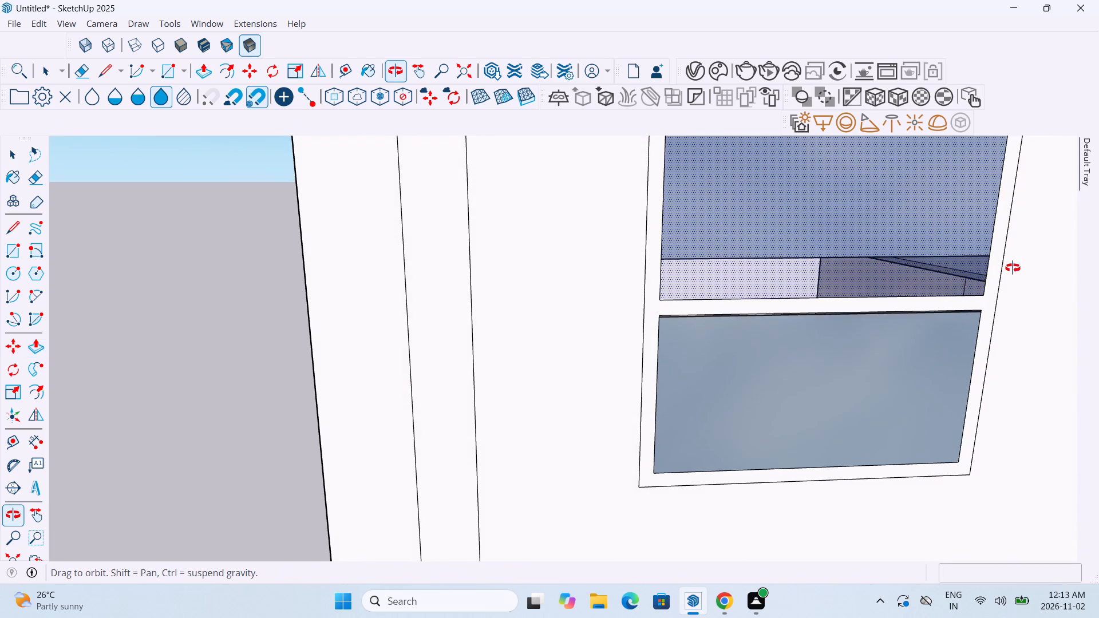
middle_drag(1013, 268, 1006, 220)
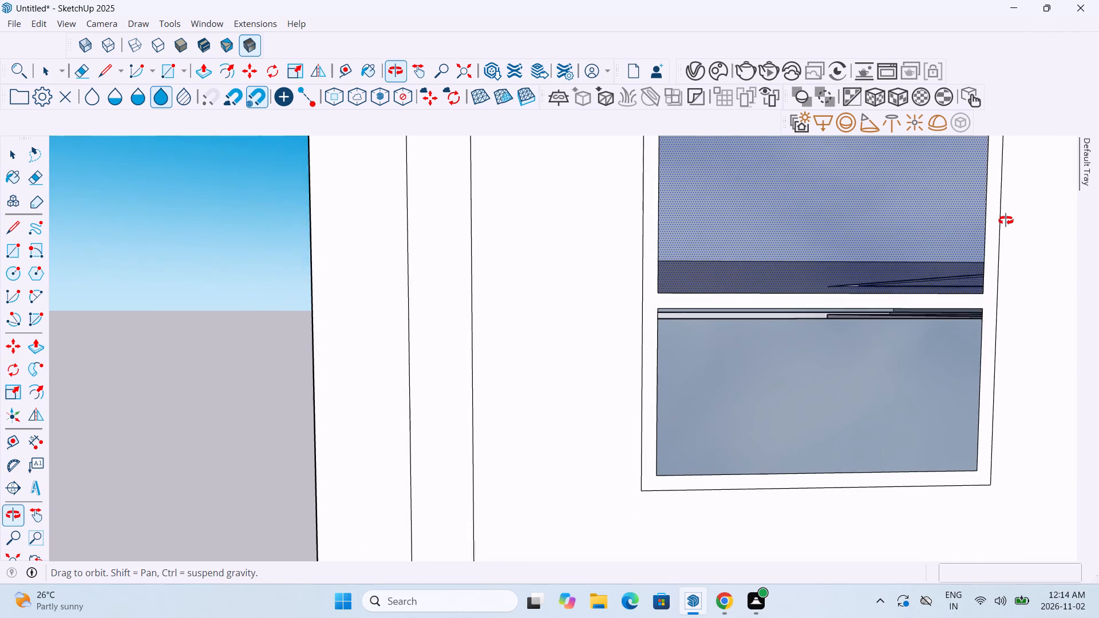
middle_drag(1006, 220, 963, 229)
scroll(963, 229, down, 13)
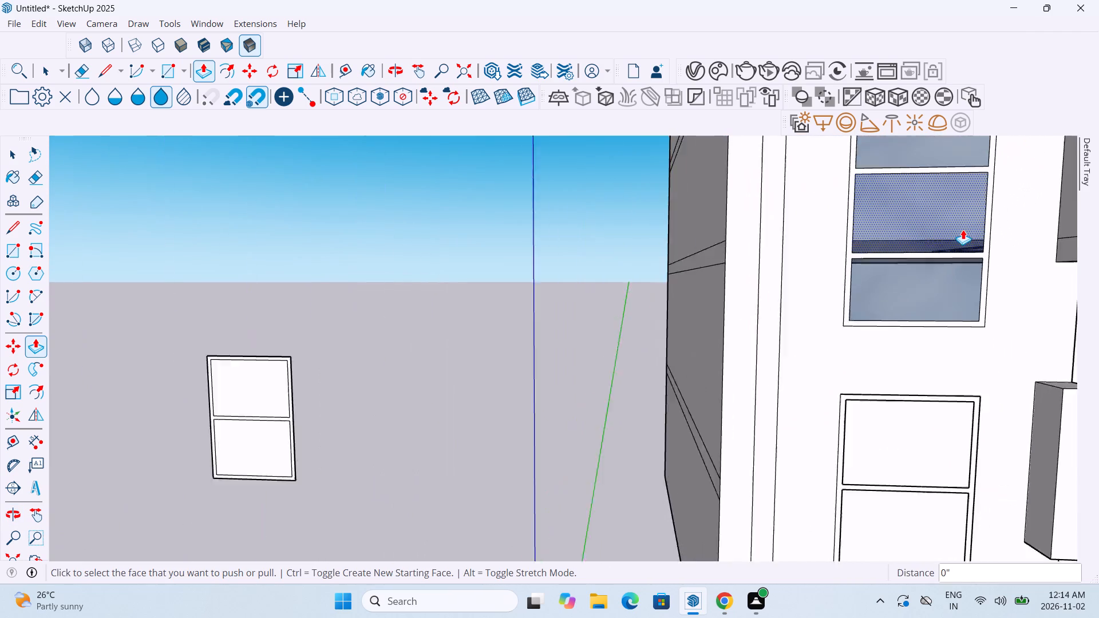
scroll(963, 229, down, 9)
scroll(966, 239, up, 6)
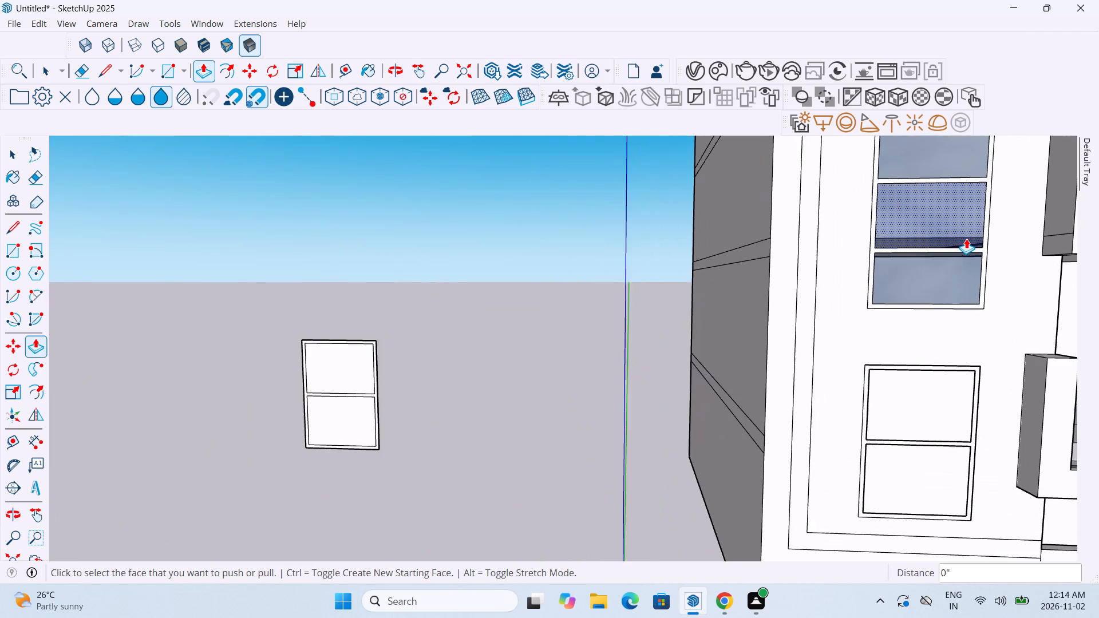
scroll(966, 239, up, 11)
middle_drag(966, 239, 894, 249)
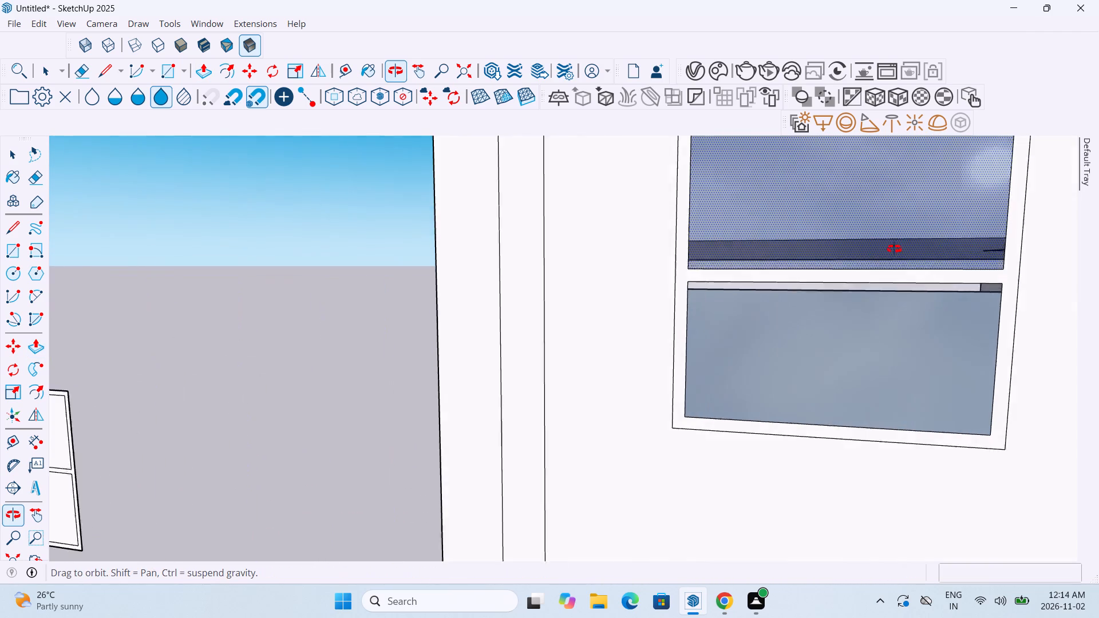
middle_drag(894, 249, 778, 241)
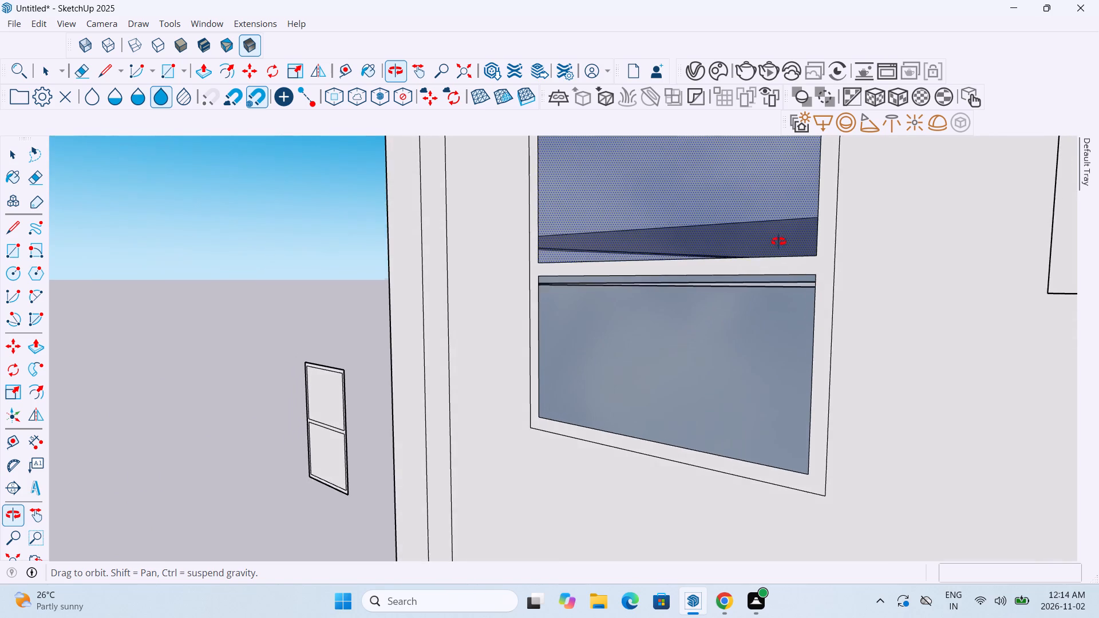
middle_drag(778, 241, 778, 245)
scroll(684, 286, up, 8)
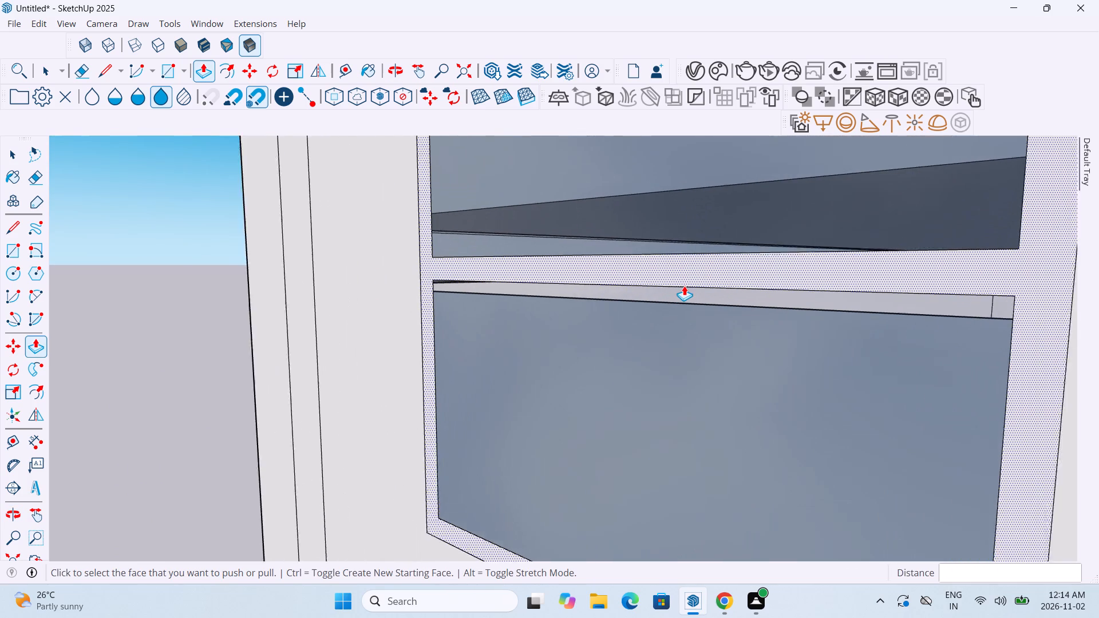
scroll(684, 286, up, 1)
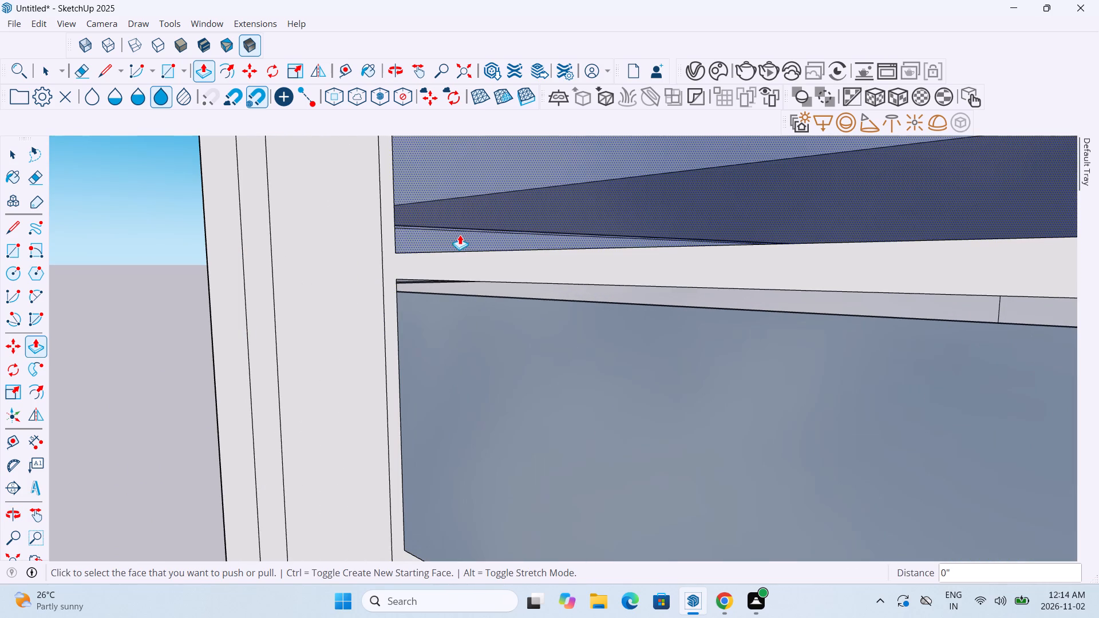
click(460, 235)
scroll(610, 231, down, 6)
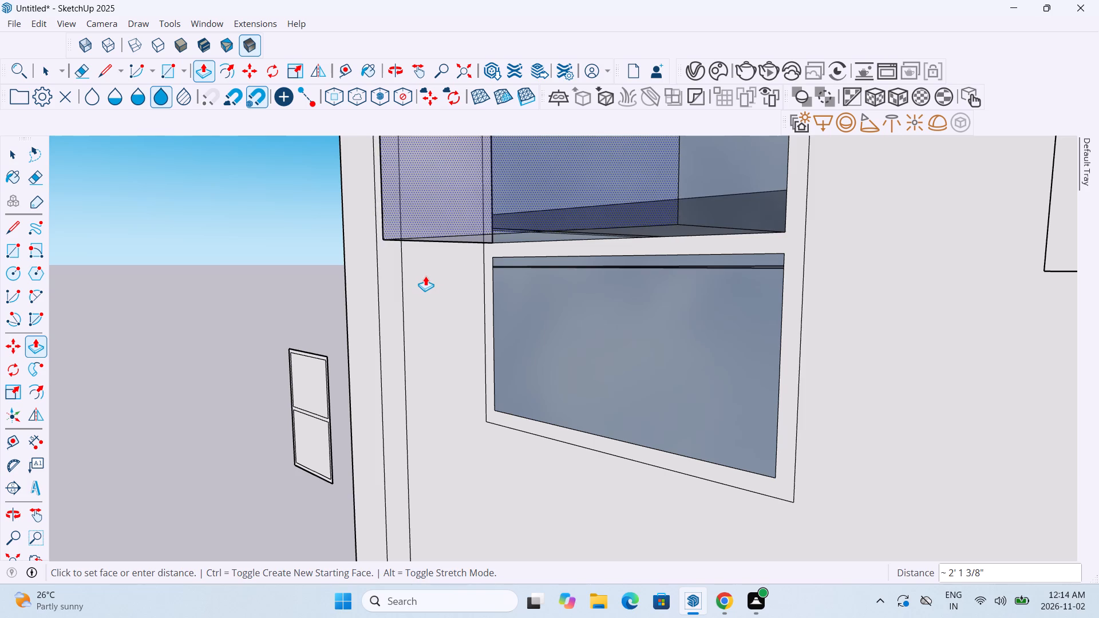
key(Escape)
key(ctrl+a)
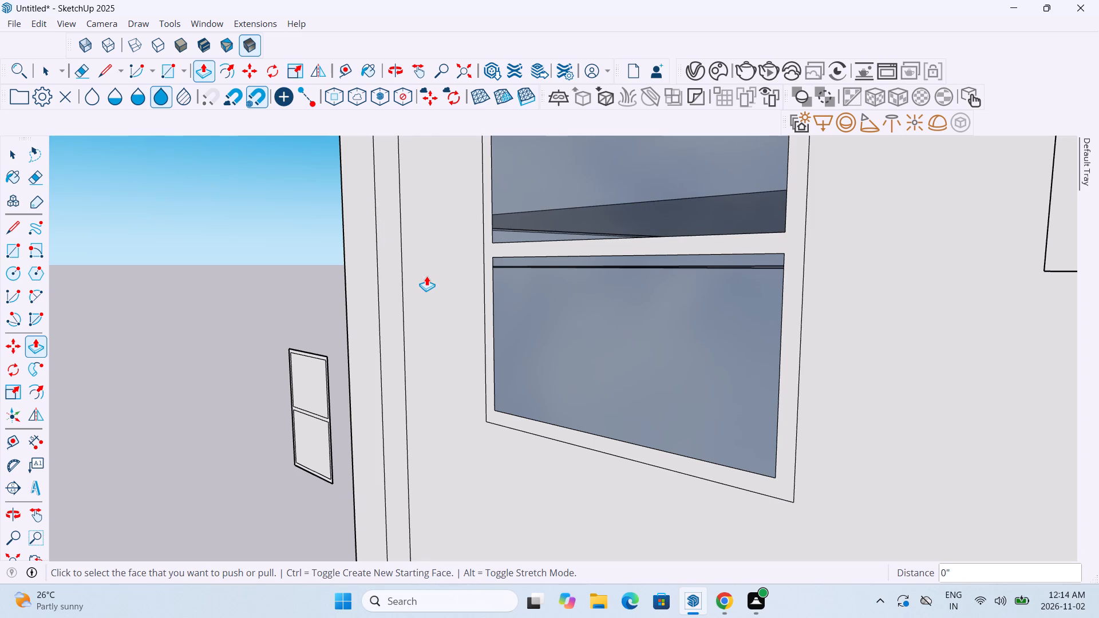
Undo the glass painting of the middle window's bottom and centre panes.
key(ctrl+z)
key(ctrl+z)
key(ctrl+z)
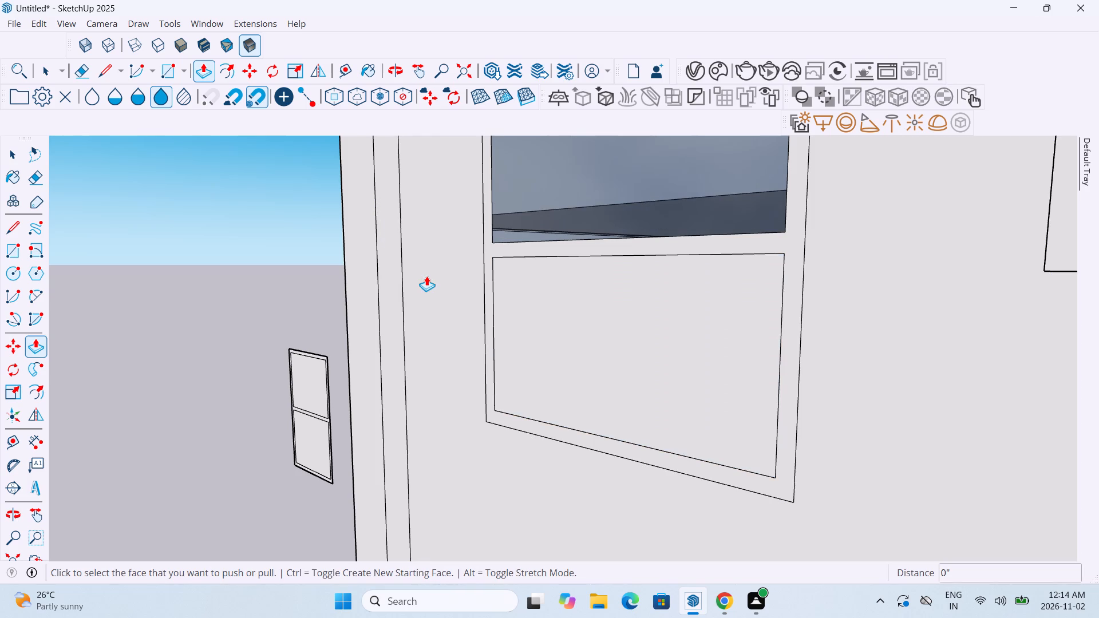
key(ctrl+z)
Undo the remaining glass painting on the middle window's top pane and the panes of the window above it.
scroll(552, 221, down, 15)
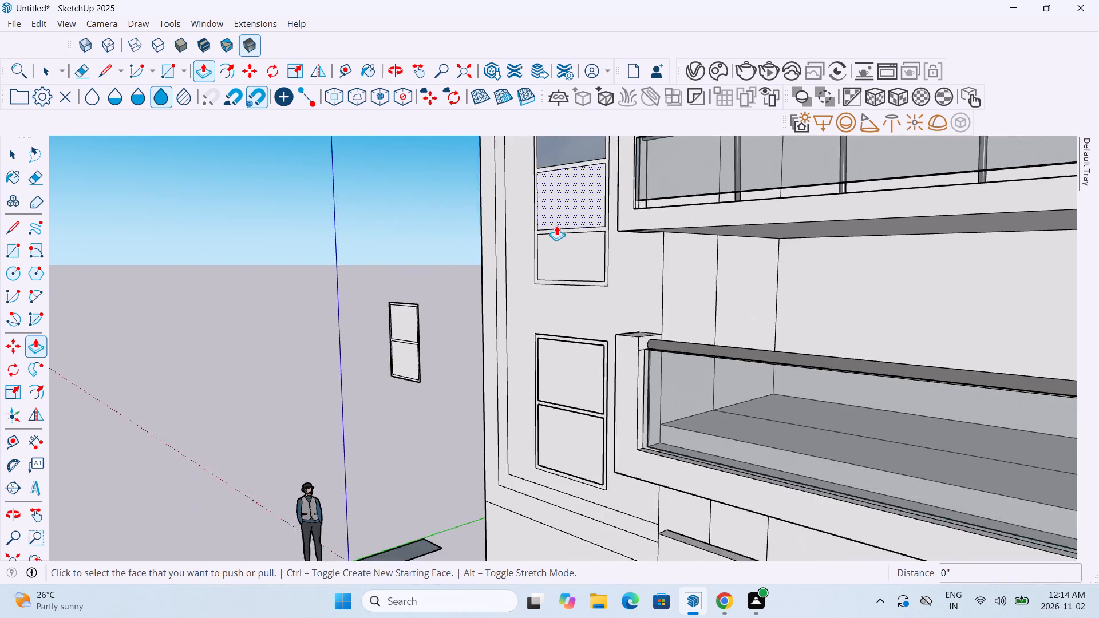
scroll(556, 225, down, 6)
scroll(585, 169, up, 5)
scroll(585, 169, down, 7)
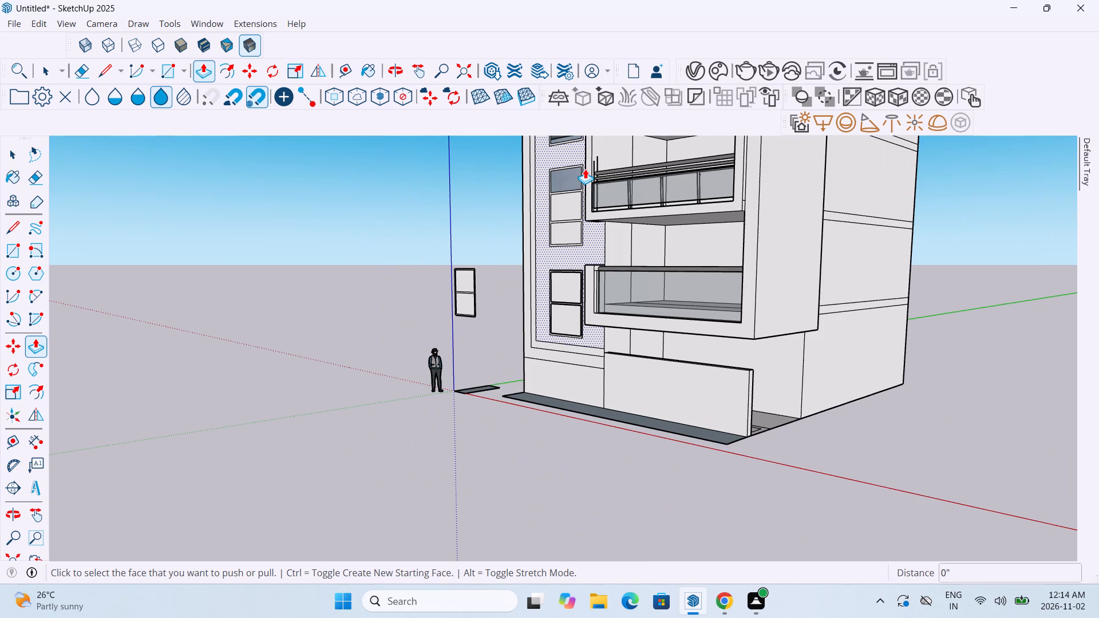
key(ctrl+z)
key(ctrl+z)
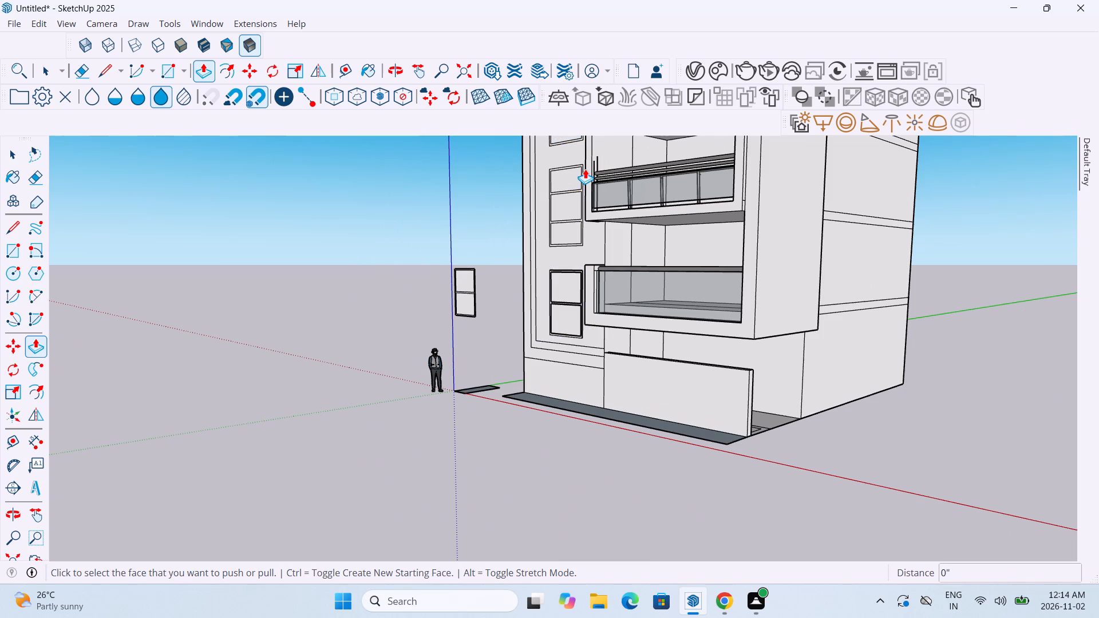
ctrl+scroll(585, 168, down, 13)
scroll(580, 142, up, 6)
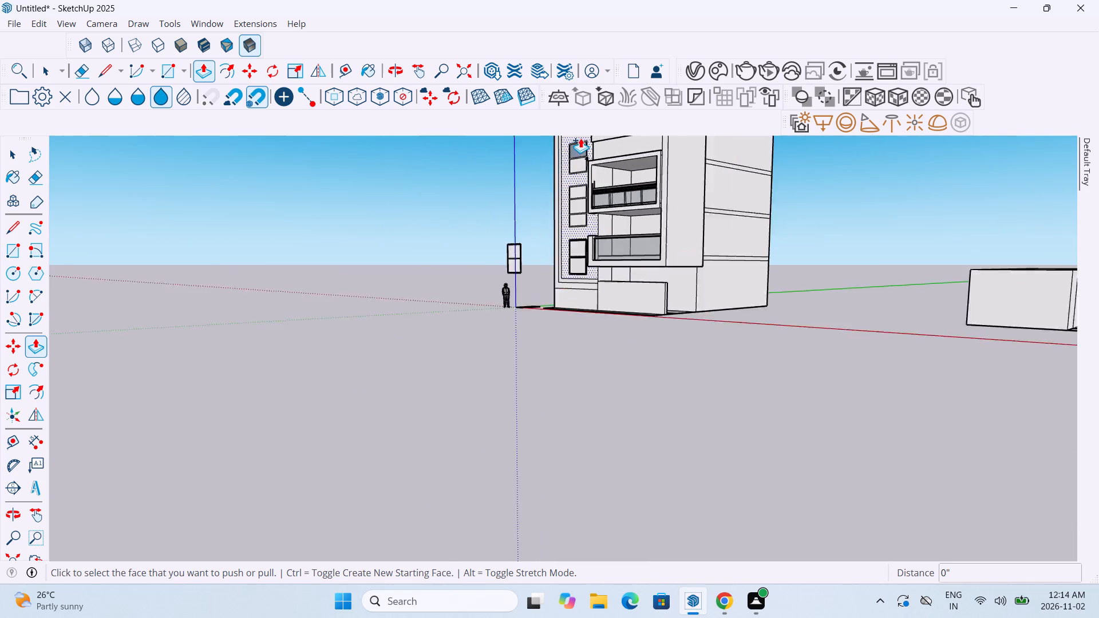
scroll(580, 138, up, 20)
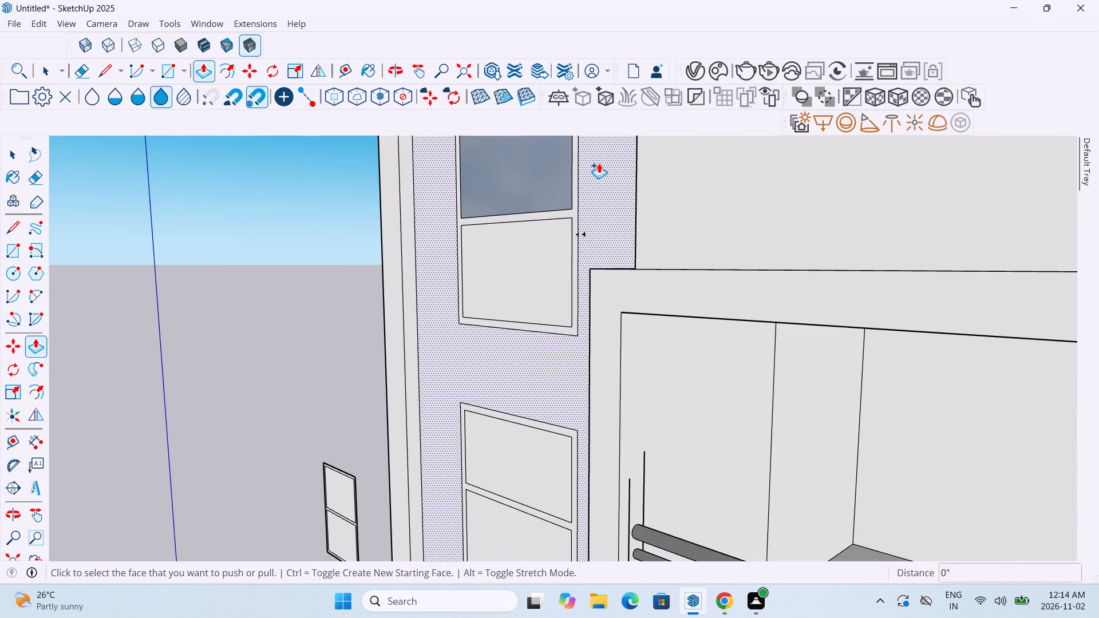
key(ctrl+z)
key(Escape)
Delete the unpainted face of the pane directly above the upper window's bottom pane.
click(547, 166)
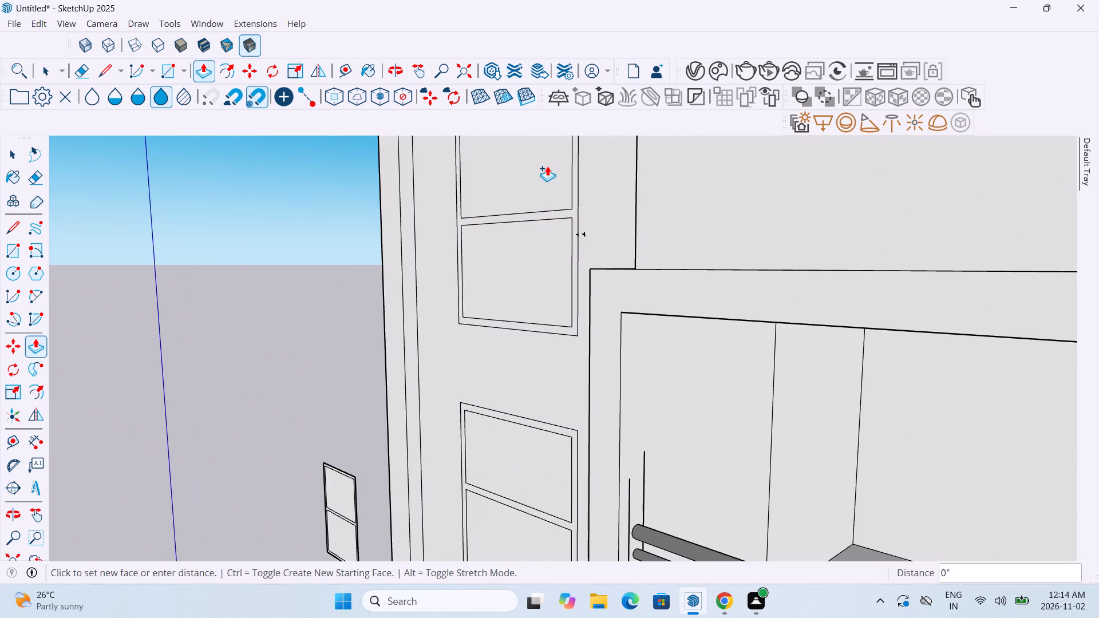
key(Escape)
click(554, 163)
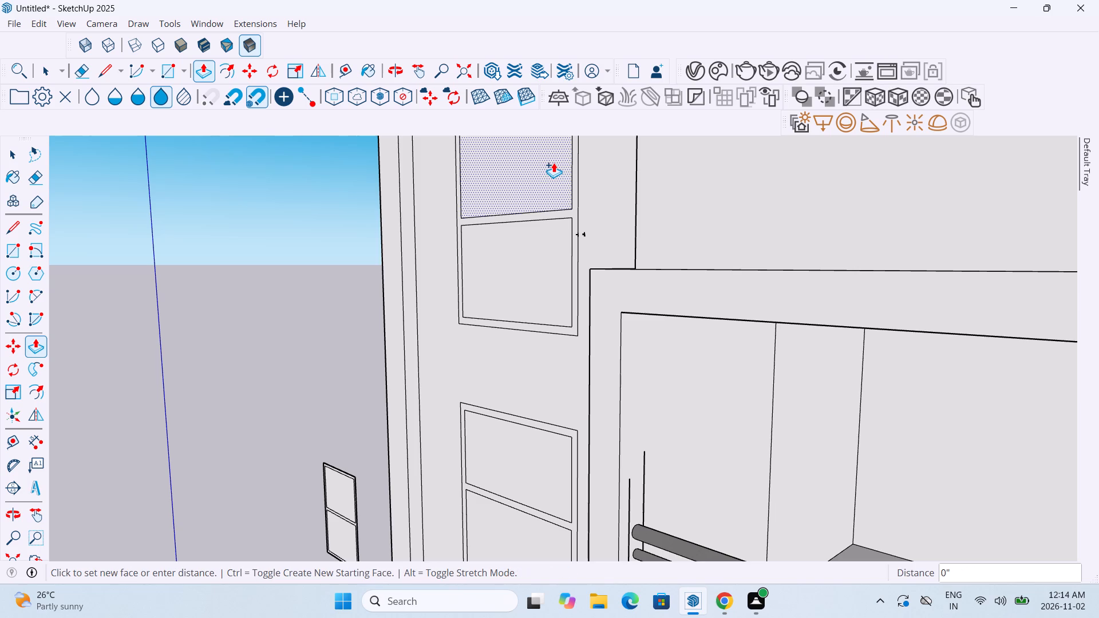
key(Delete)
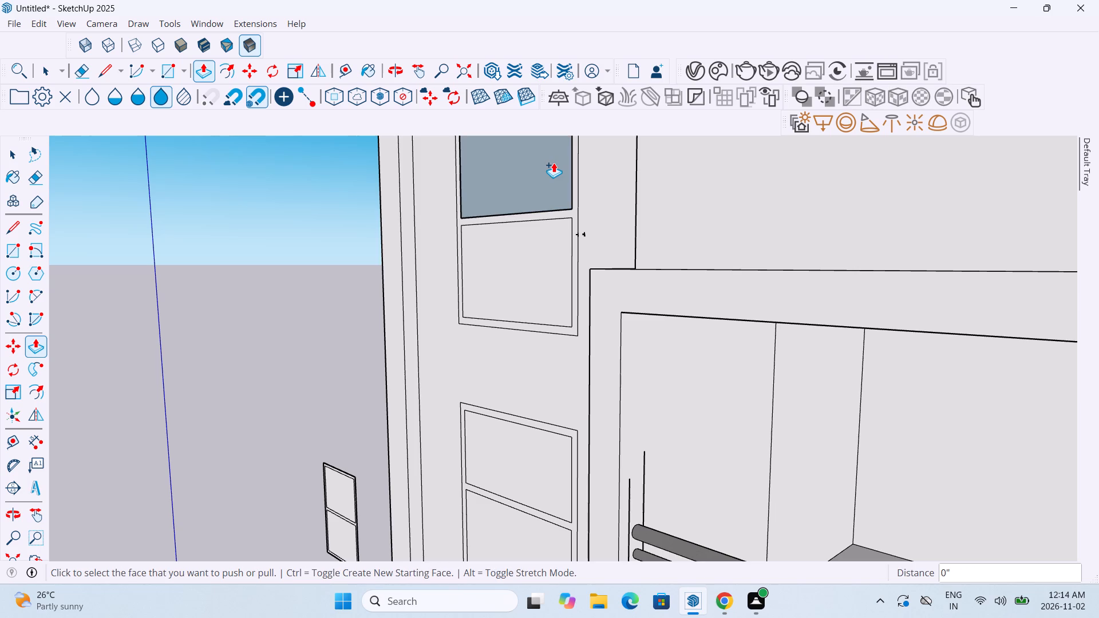
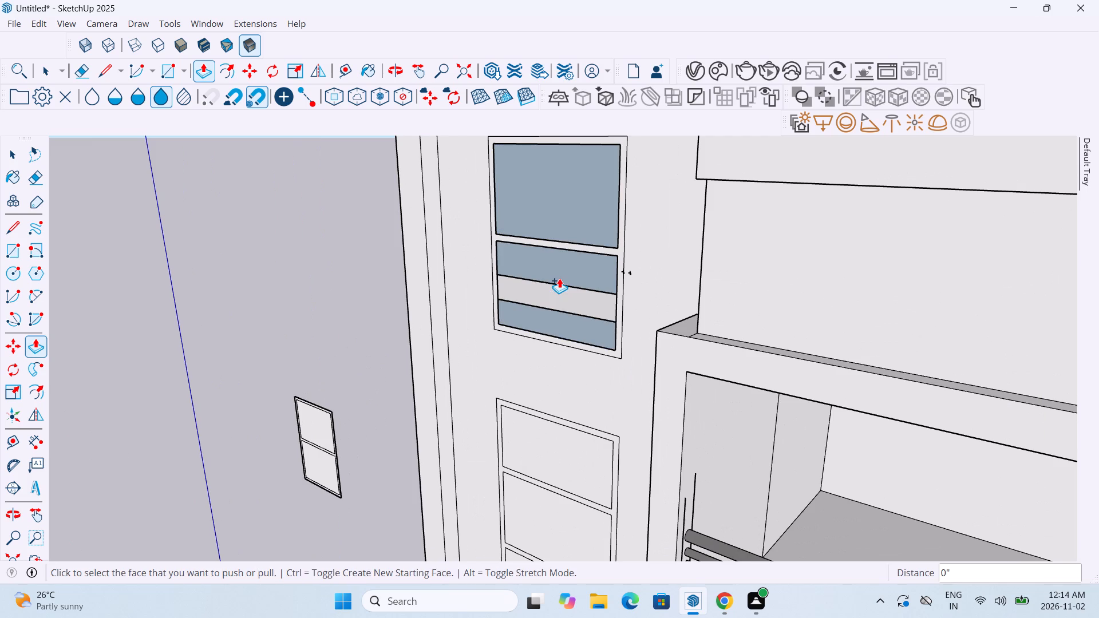
Push/Pull the blue face just above the plain band inside the upper window's bottom opening by about 15' 4 1/2".
scroll(603, 248, up, 5)
scroll(536, 318, up, 7)
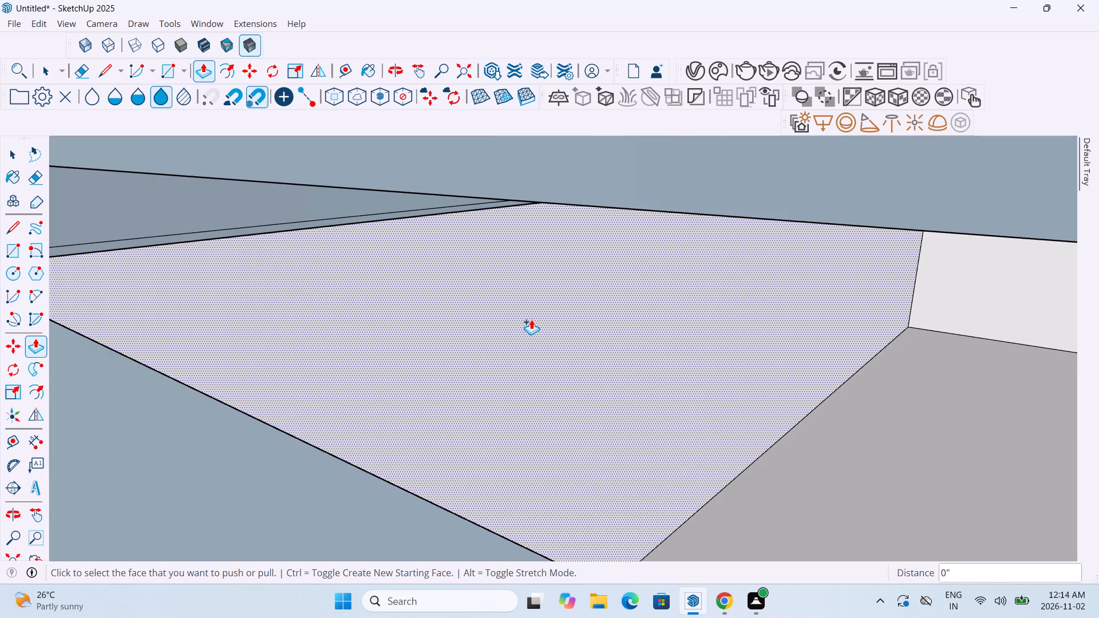
middle_drag(531, 319, 510, 303)
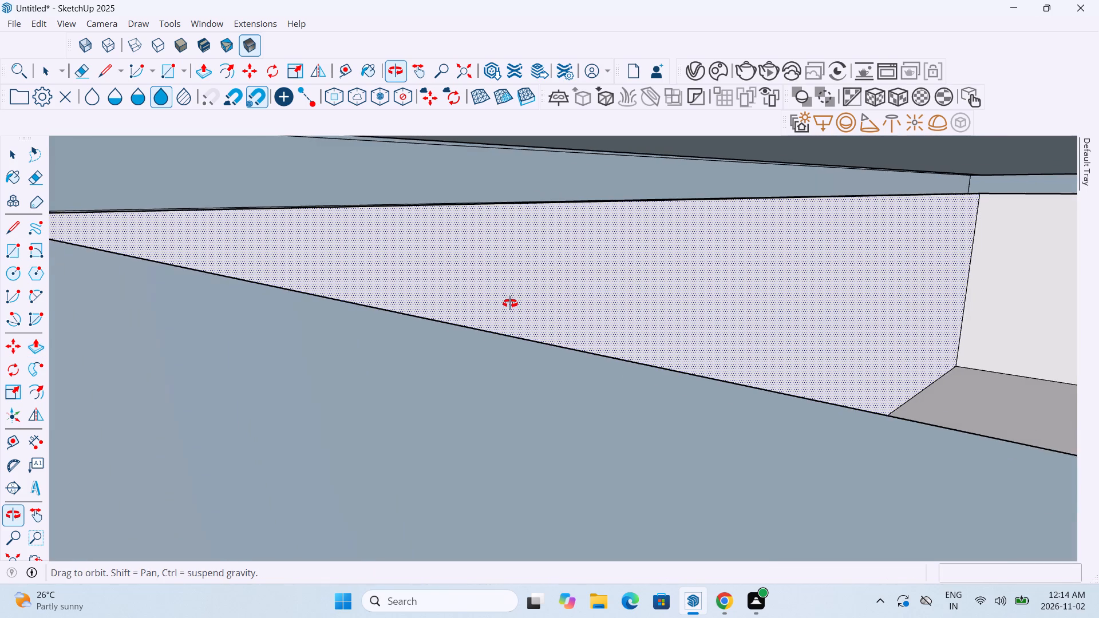
middle_drag(510, 303, 509, 304)
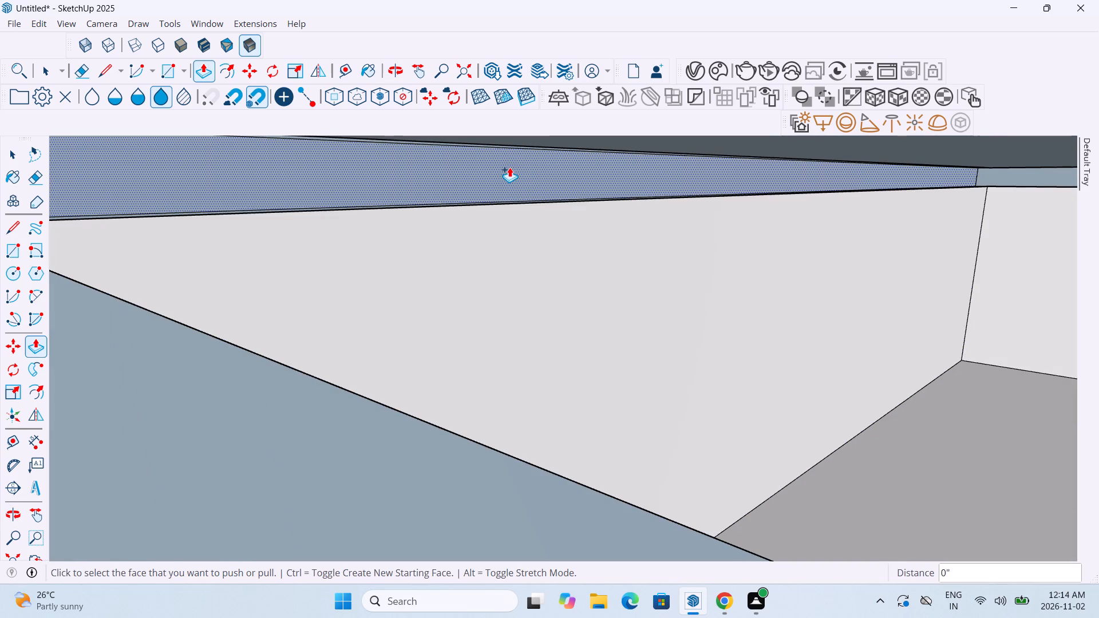
click(509, 167)
scroll(689, 213, down, 11)
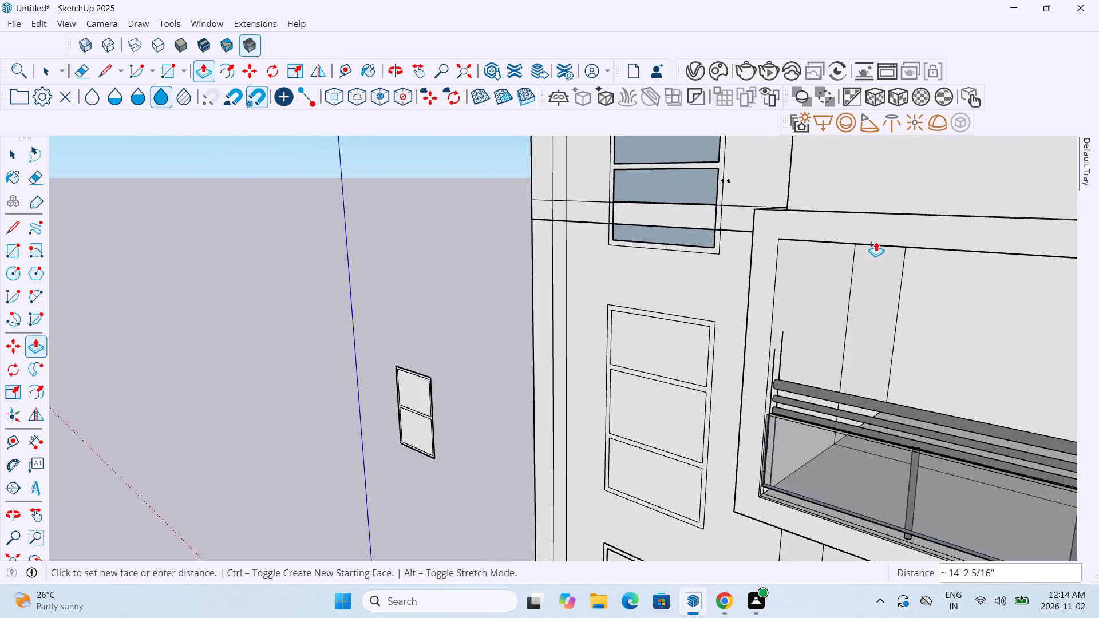
scroll(895, 242, up, 6)
middle_drag(895, 242, 951, 241)
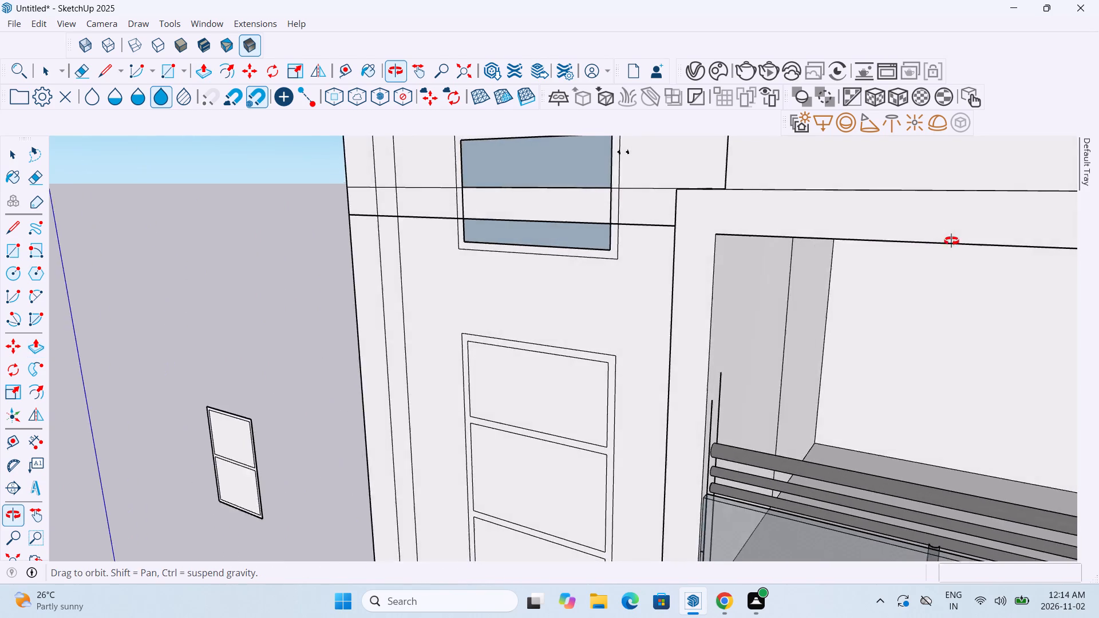
middle_drag(951, 241, 992, 238)
click(992, 238)
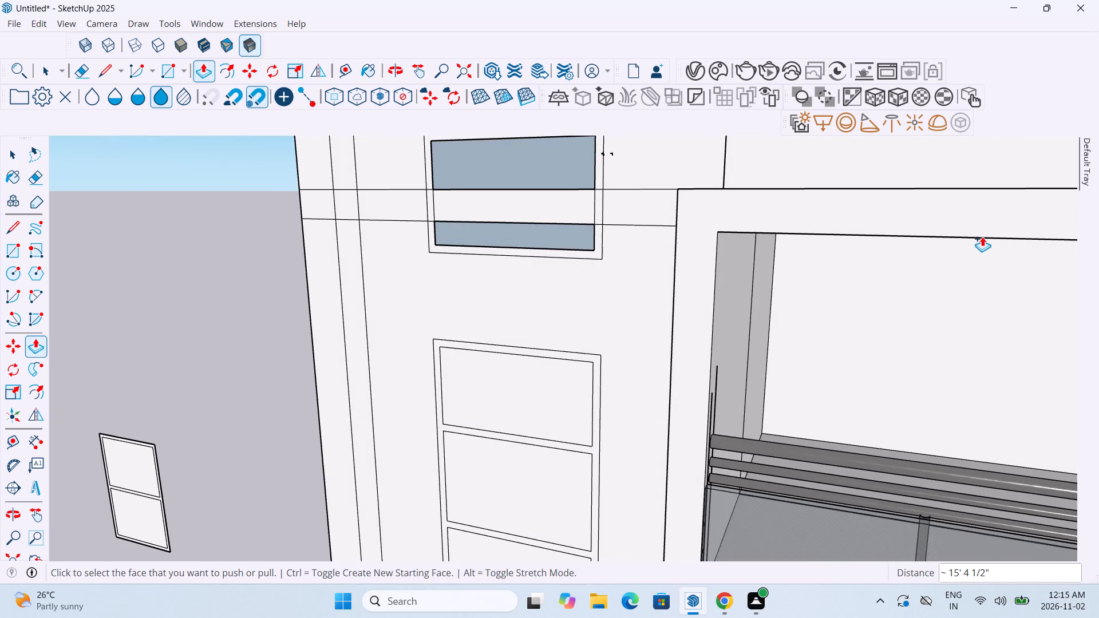
scroll(436, 219, up, 1)
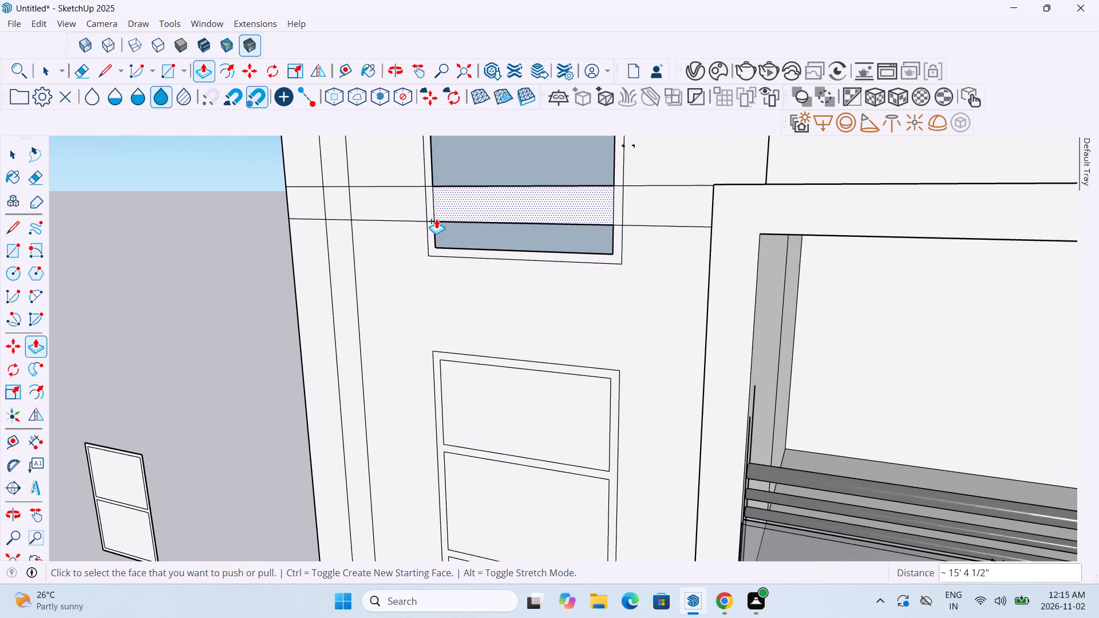
Erase the band's two horizontal edges across the facade wall and its corner strips beside the upper window, on the side away from the balcony.
key(e)
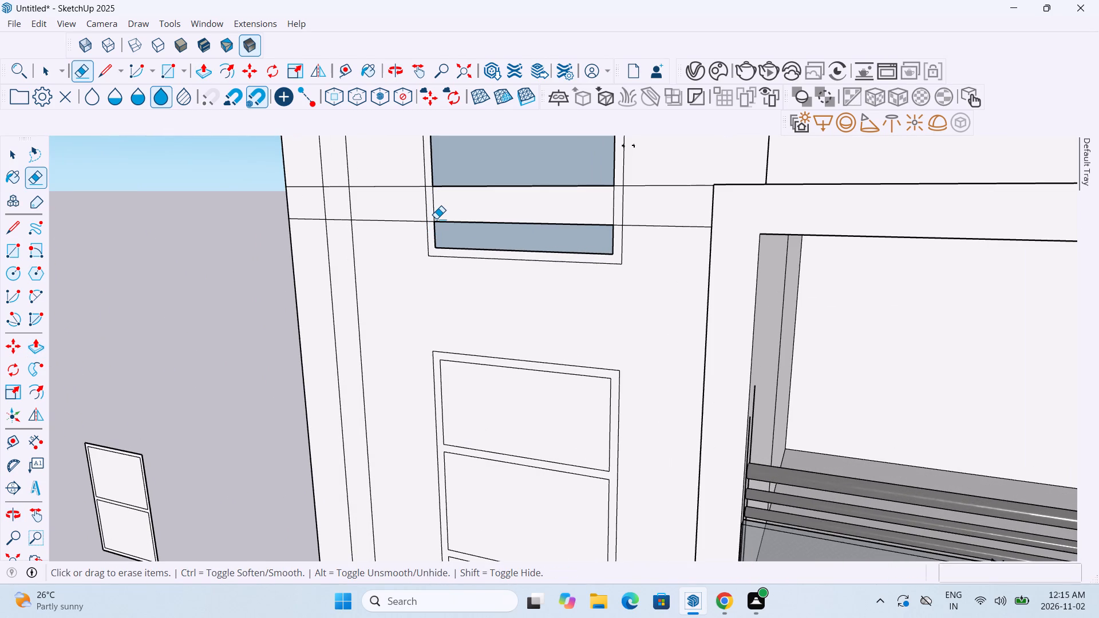
drag(402, 169, 378, 234)
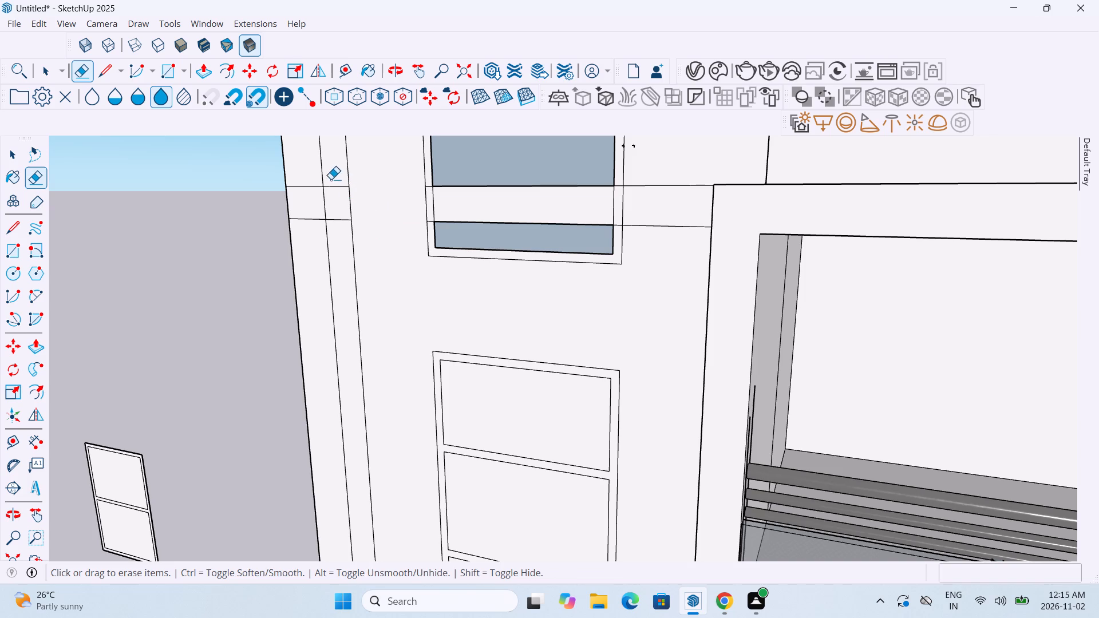
drag(329, 180, 325, 223)
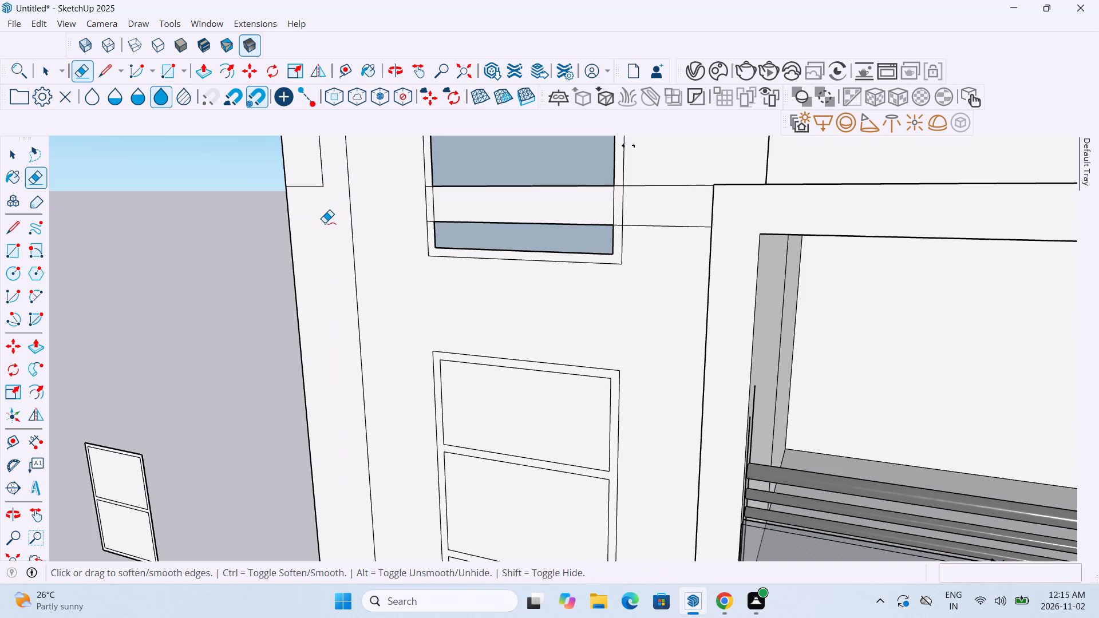
key(ctrl+z)
scroll(325, 223, up, 5)
drag(333, 152, 341, 235)
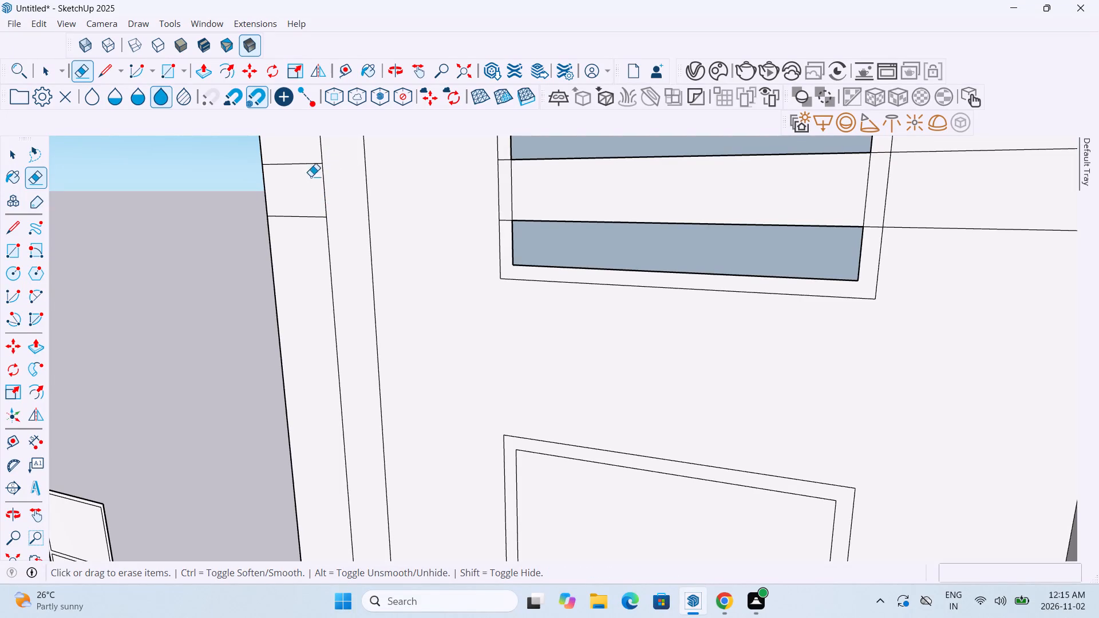
drag(303, 157, 306, 223)
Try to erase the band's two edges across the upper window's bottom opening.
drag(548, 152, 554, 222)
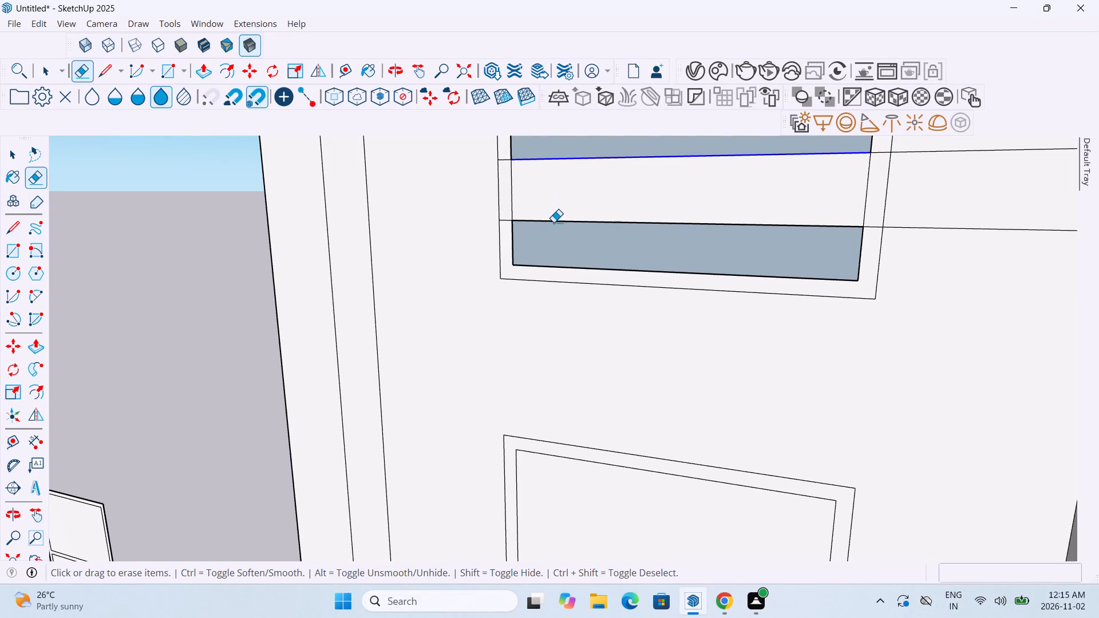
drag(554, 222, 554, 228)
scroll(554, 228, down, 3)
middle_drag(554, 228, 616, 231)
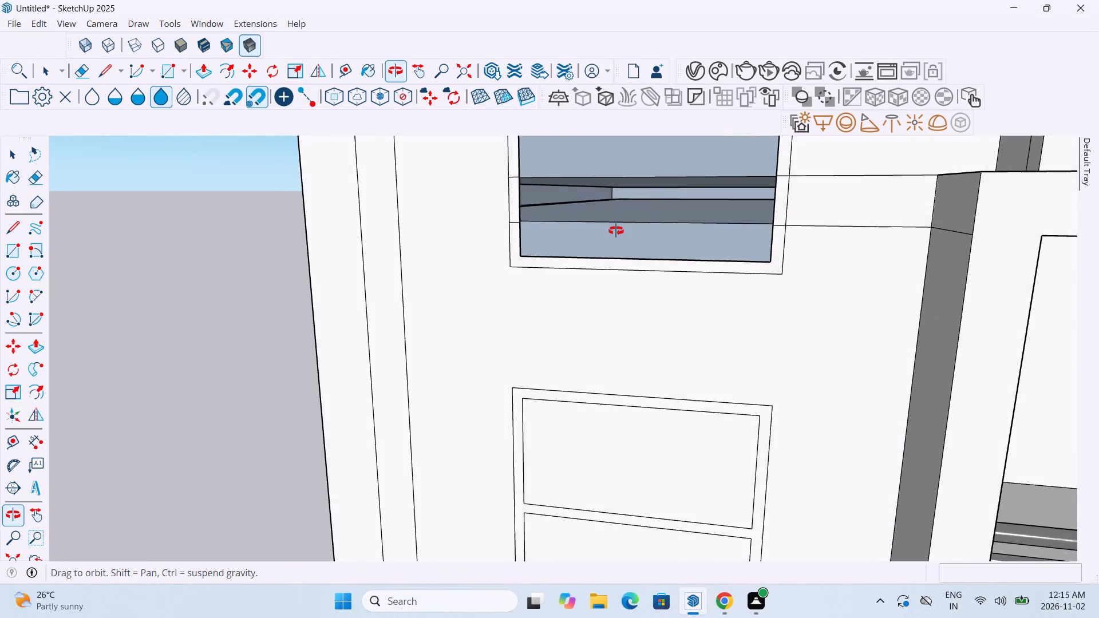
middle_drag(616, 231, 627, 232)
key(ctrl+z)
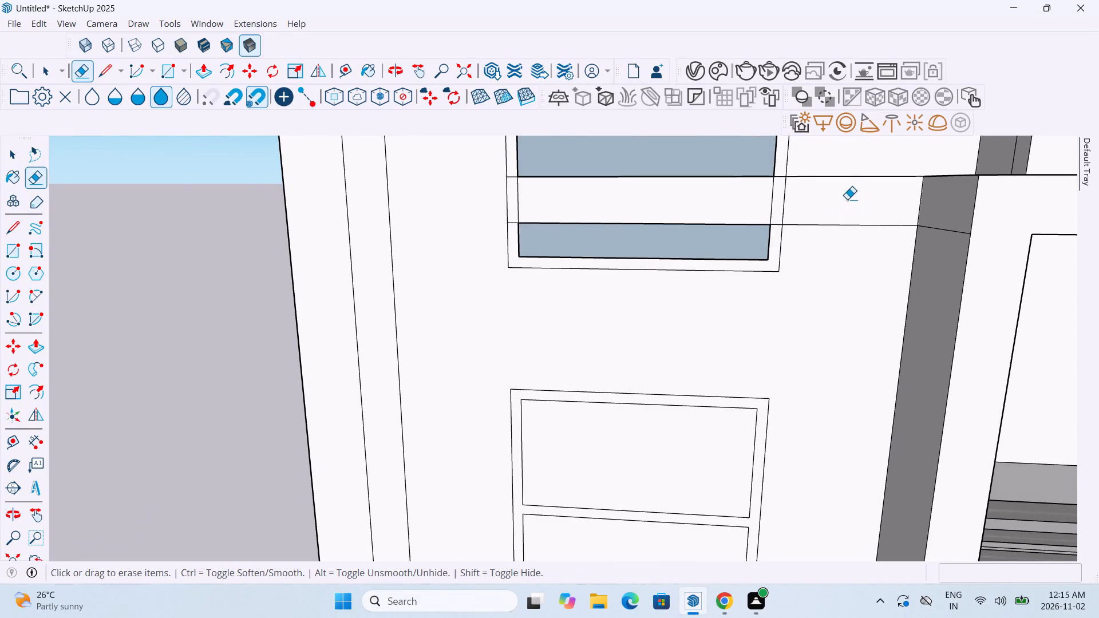
Erase the band's two horizontal edges across the wall between the upper window and the balcony.
drag(850, 161, 849, 247)
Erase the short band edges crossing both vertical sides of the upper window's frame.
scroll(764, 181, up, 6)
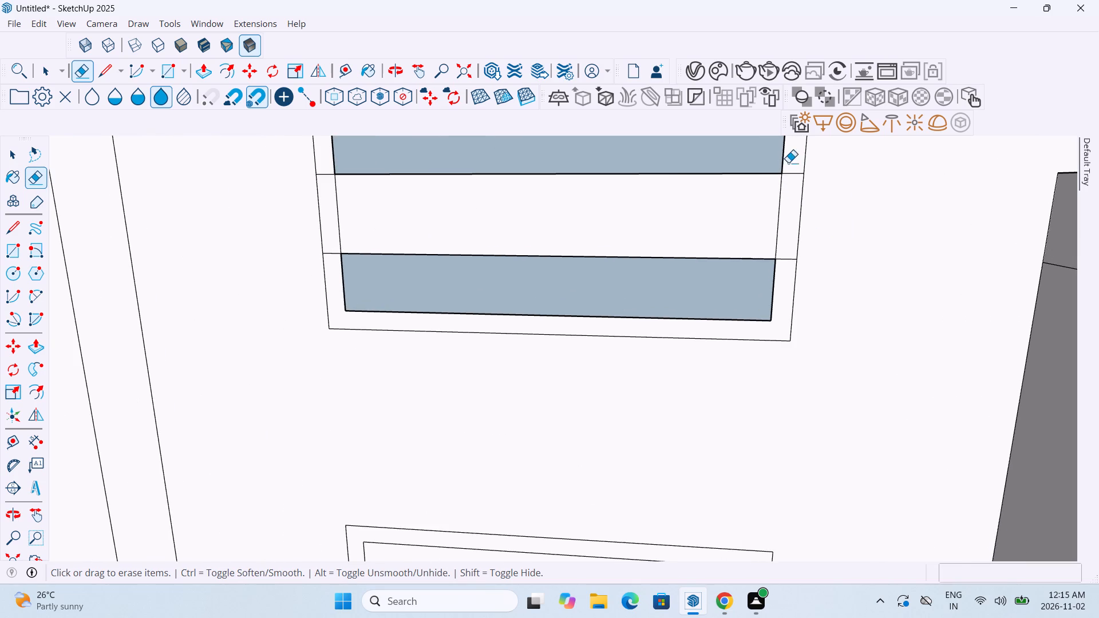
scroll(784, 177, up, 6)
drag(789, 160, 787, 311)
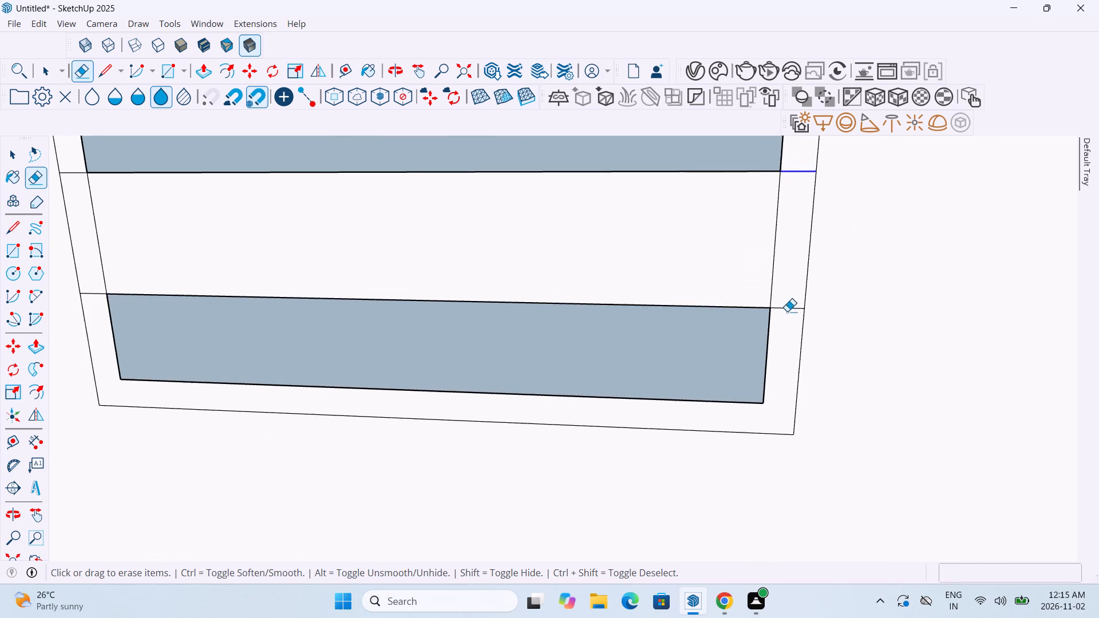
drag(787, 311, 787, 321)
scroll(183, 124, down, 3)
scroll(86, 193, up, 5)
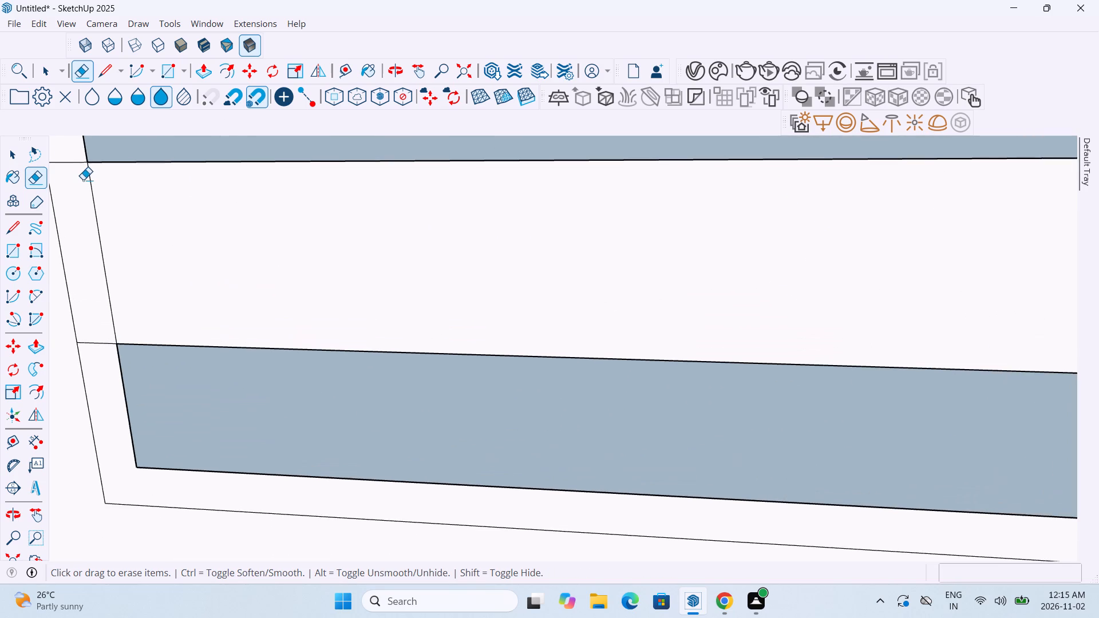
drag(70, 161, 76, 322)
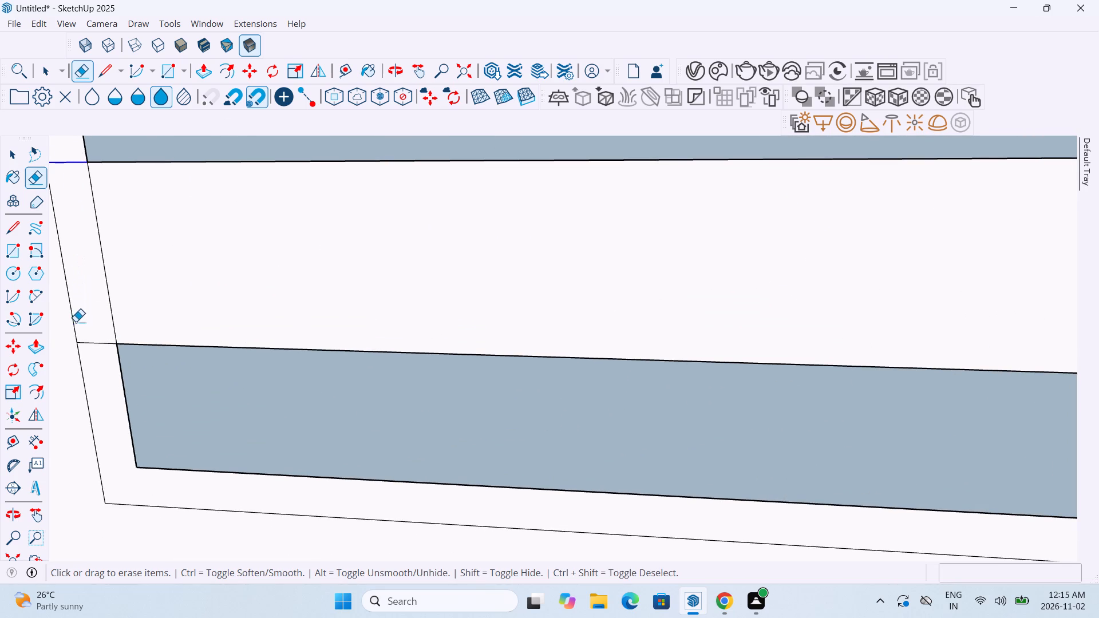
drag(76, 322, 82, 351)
Examine the plain band and the gap behind the upper window's bottom opening from above, below and straight on.
scroll(81, 345, down, 12)
scroll(133, 329, down, 1)
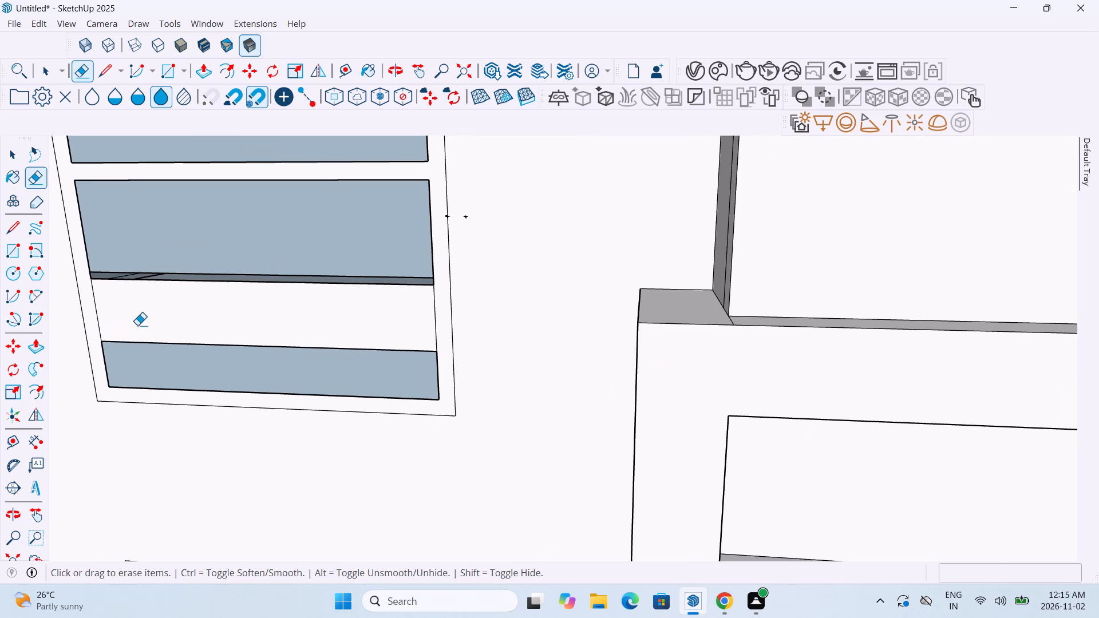
middle_drag(137, 325, 178, 264)
scroll(178, 264, down, 5)
scroll(207, 267, up, 4)
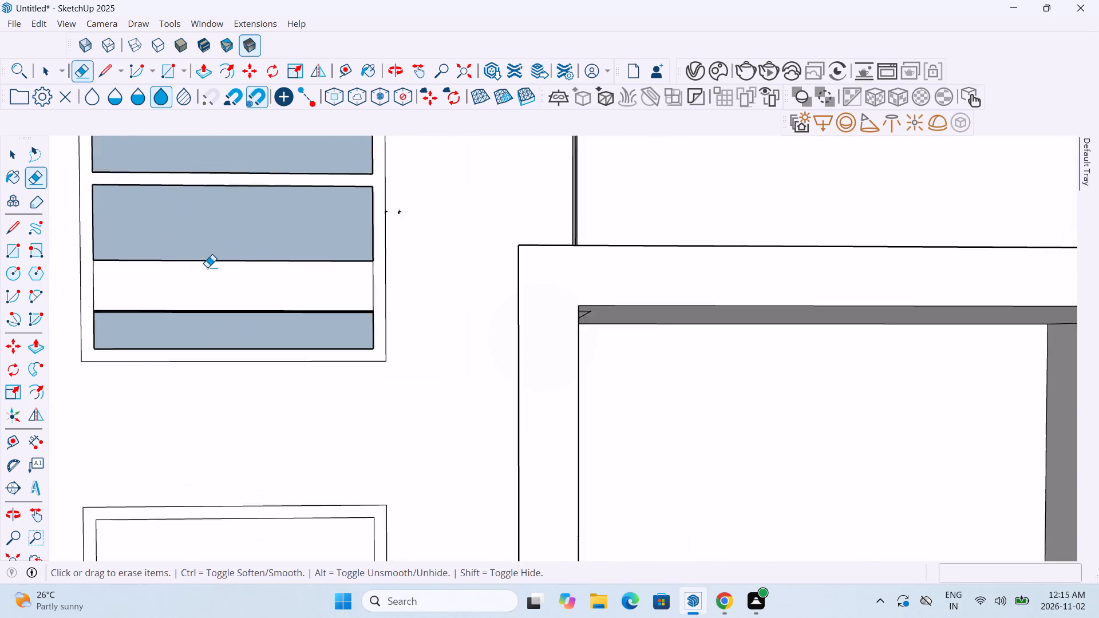
scroll(207, 267, up, 5)
middle_drag(216, 255, 212, 358)
scroll(212, 358, down, 5)
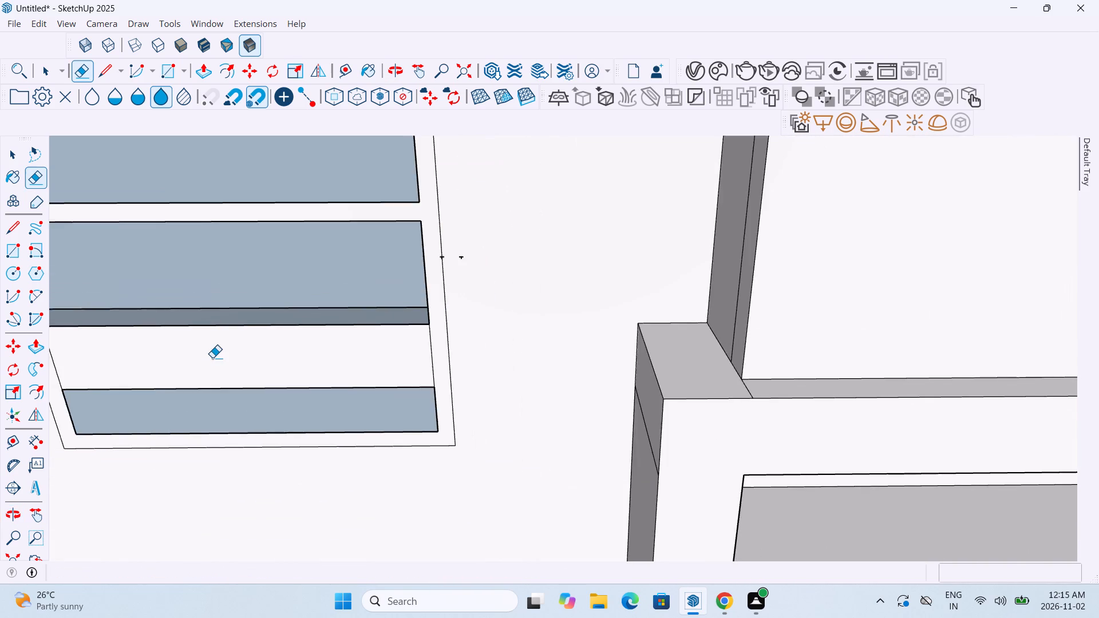
scroll(212, 357, down, 7)
middle_drag(248, 346, 223, 411)
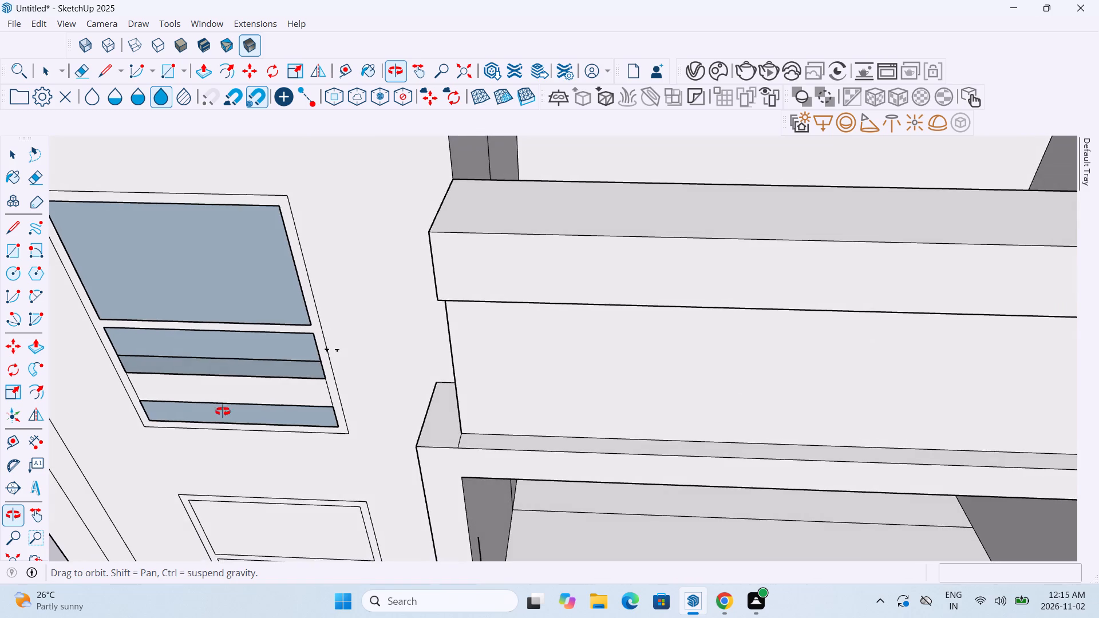
middle_drag(223, 411, 213, 410)
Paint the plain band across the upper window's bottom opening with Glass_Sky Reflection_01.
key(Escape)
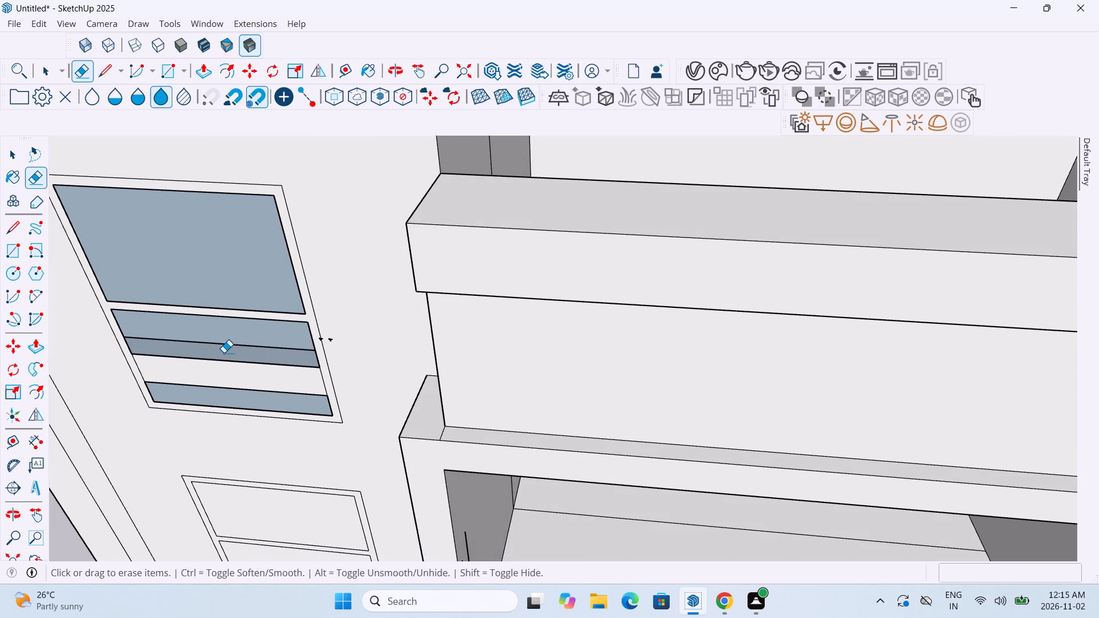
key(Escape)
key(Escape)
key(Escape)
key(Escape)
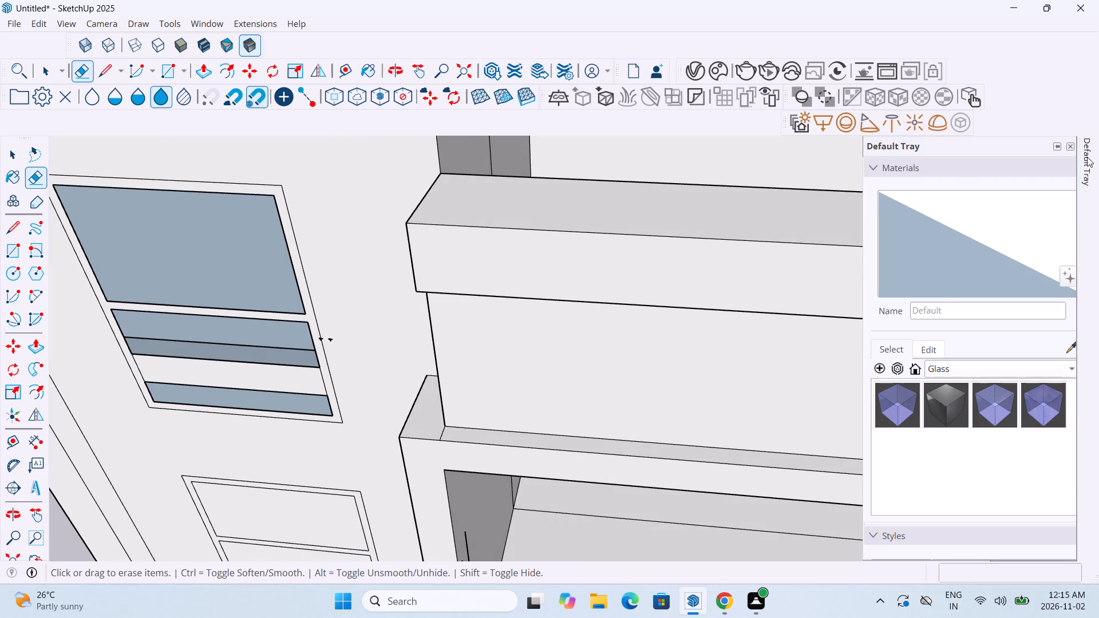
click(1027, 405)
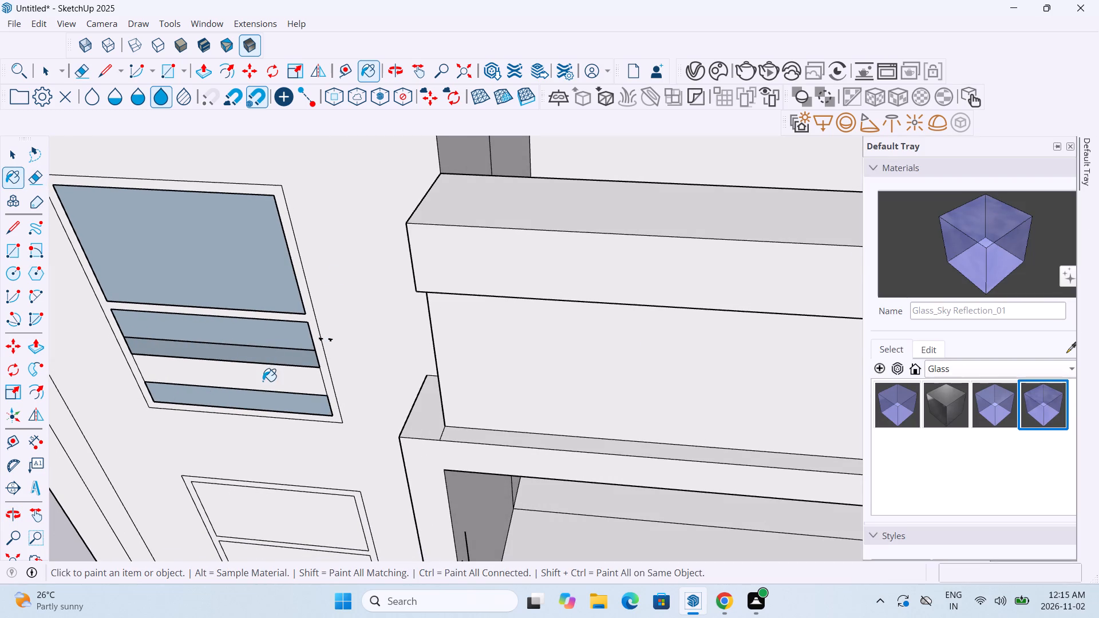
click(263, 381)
Examine the painted band in the upper window close up and from farther away, checking what shows through it.
scroll(253, 358, up, 1)
middle_drag(253, 358, 305, 241)
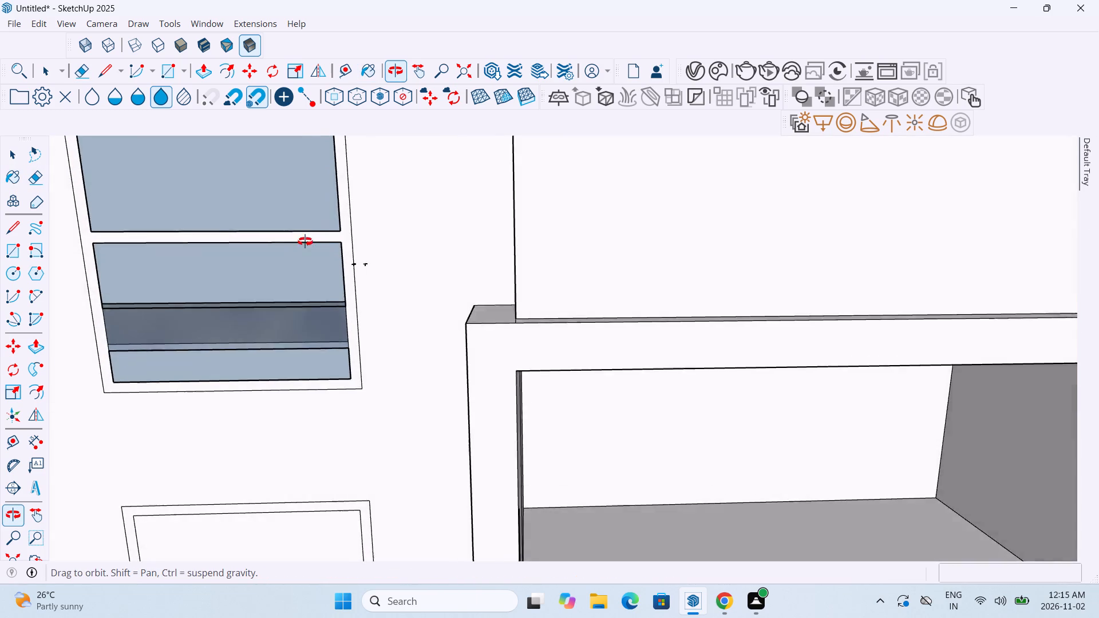
middle_drag(305, 241, 323, 227)
scroll(323, 227, down, 8)
middle_drag(286, 308, 326, 258)
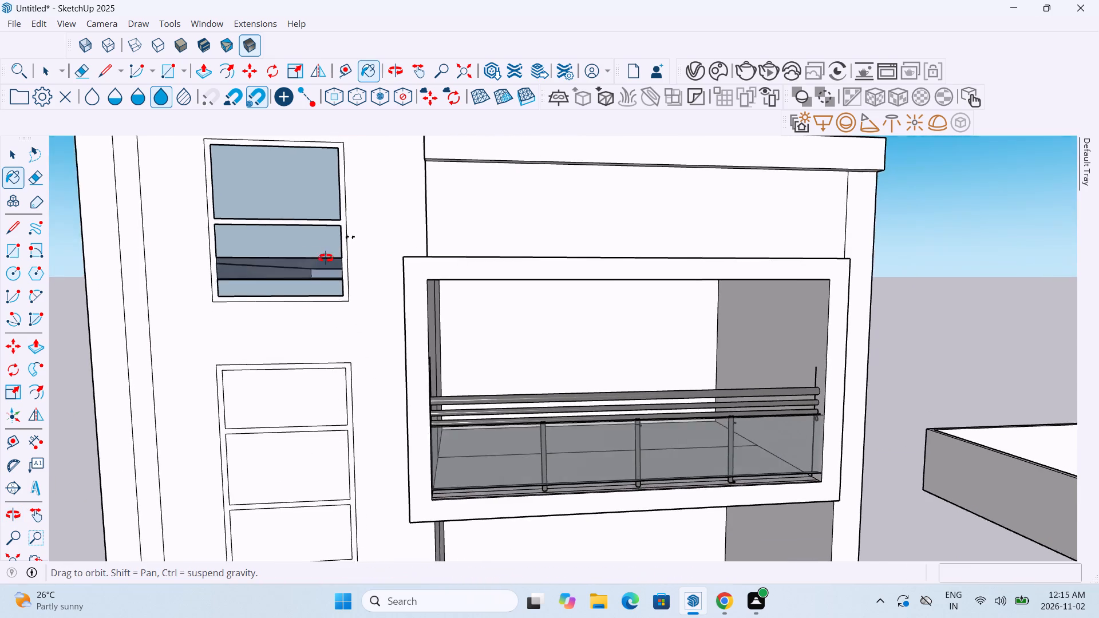
middle_drag(326, 258, 329, 255)
scroll(329, 255, down, 5)
middle_drag(329, 255, 317, 302)
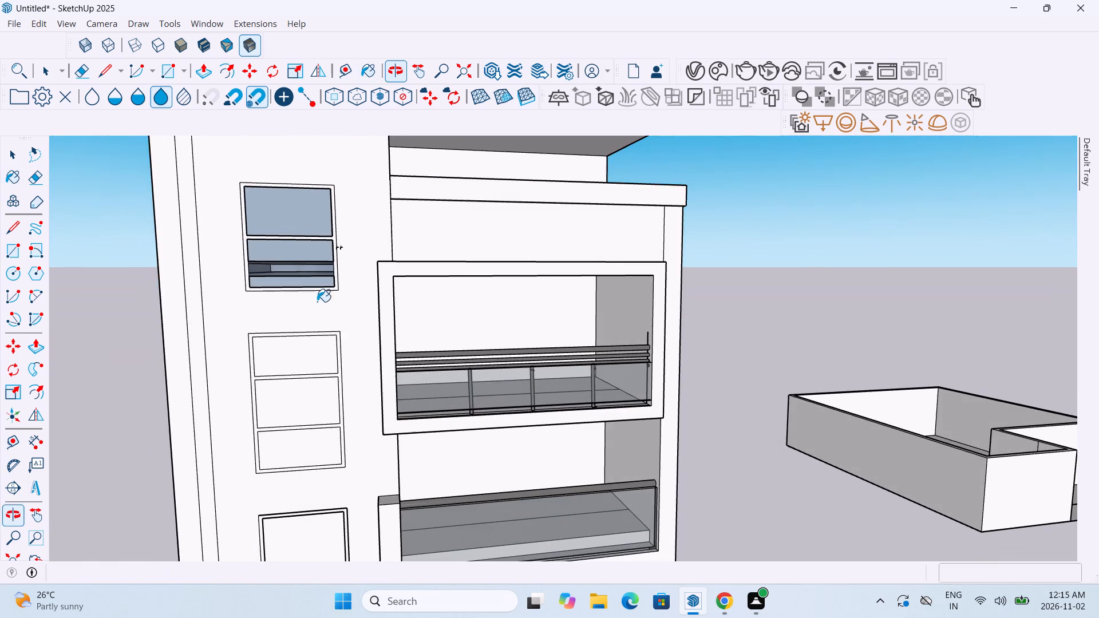
scroll(279, 265, up, 10)
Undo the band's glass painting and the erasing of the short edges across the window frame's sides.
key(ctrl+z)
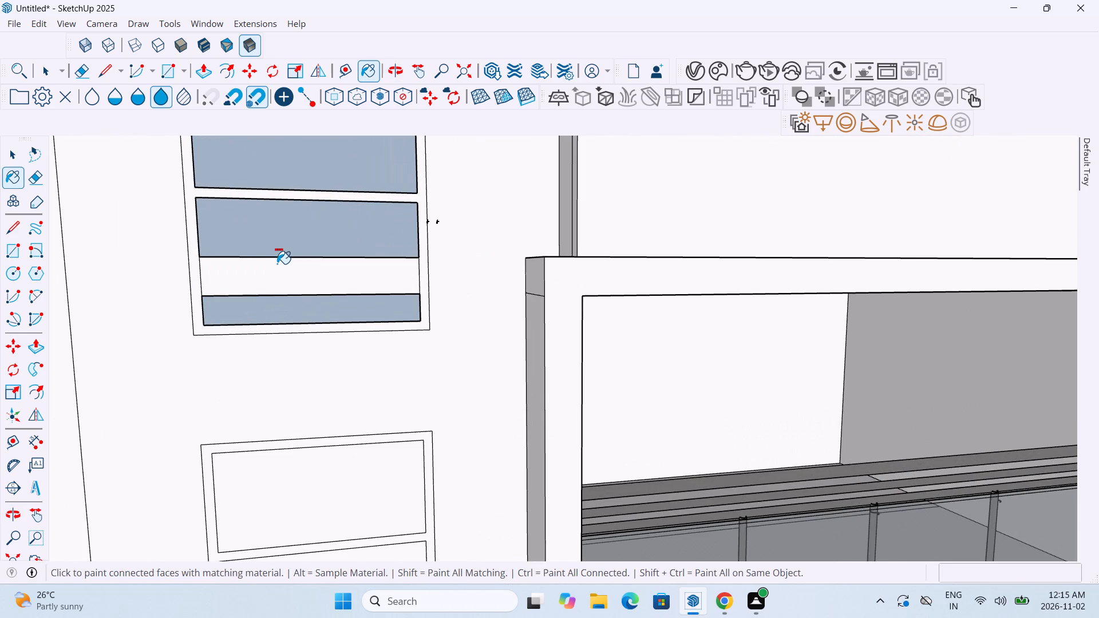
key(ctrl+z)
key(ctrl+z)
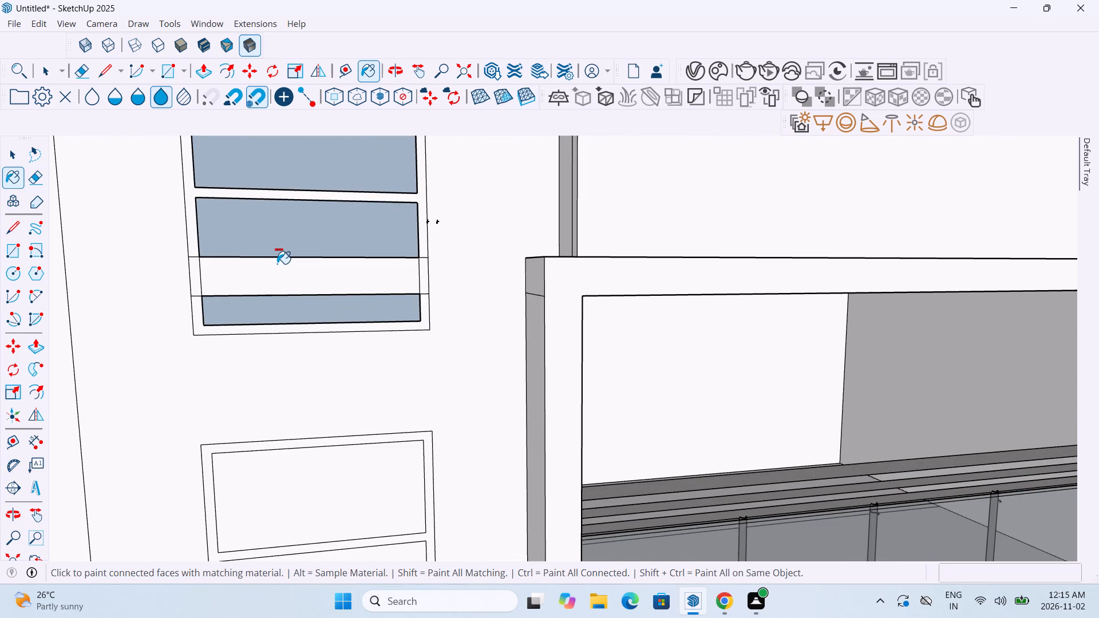
Apply the Glass_Sky Reflection_01 material to the plain band across the upper window's bottom opening.
click(278, 263)
click(290, 261)
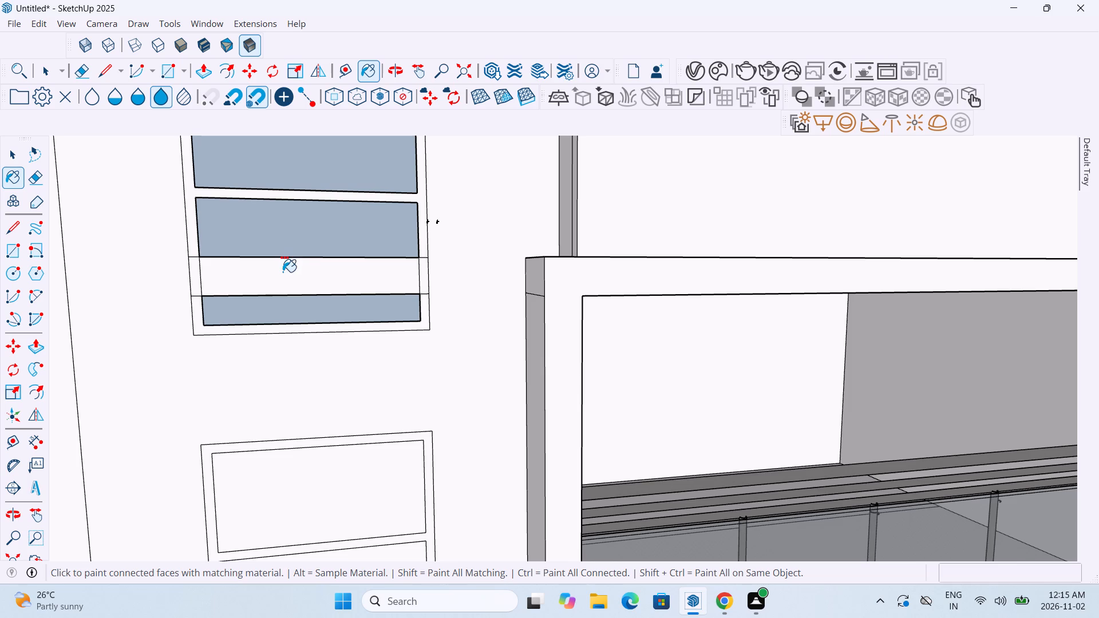
click(283, 272)
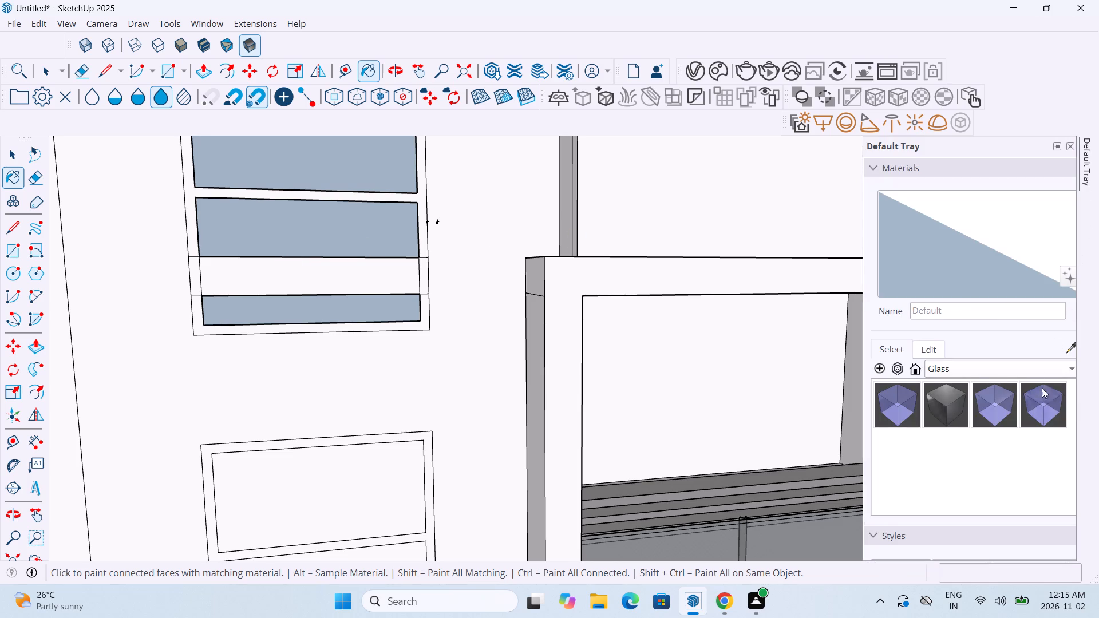
drag(1043, 399, 1033, 391)
click(313, 278)
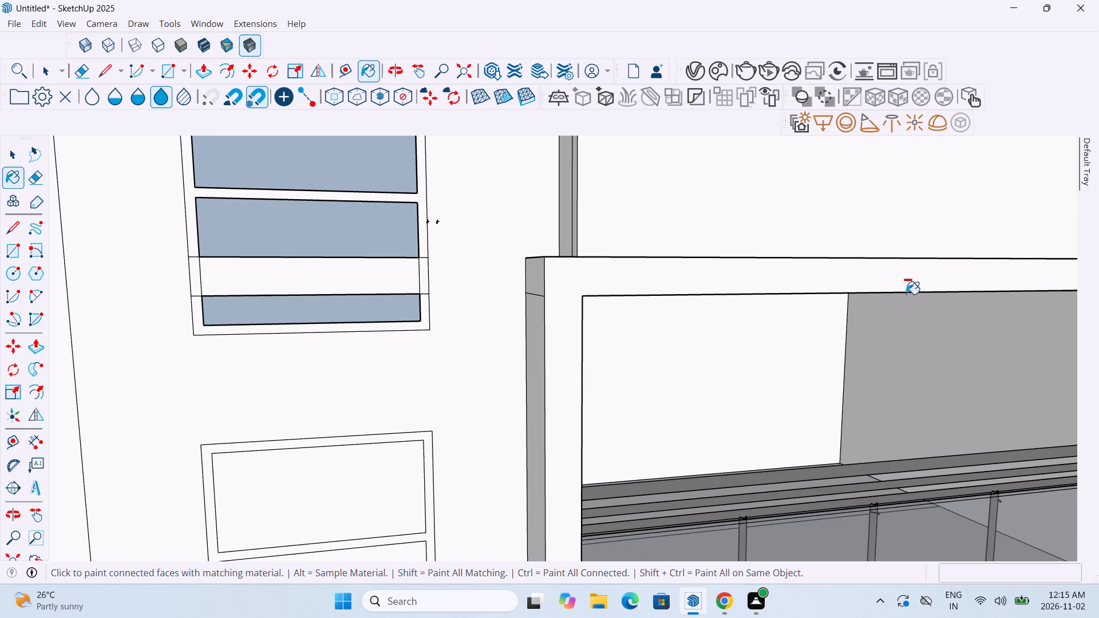
click(1039, 400)
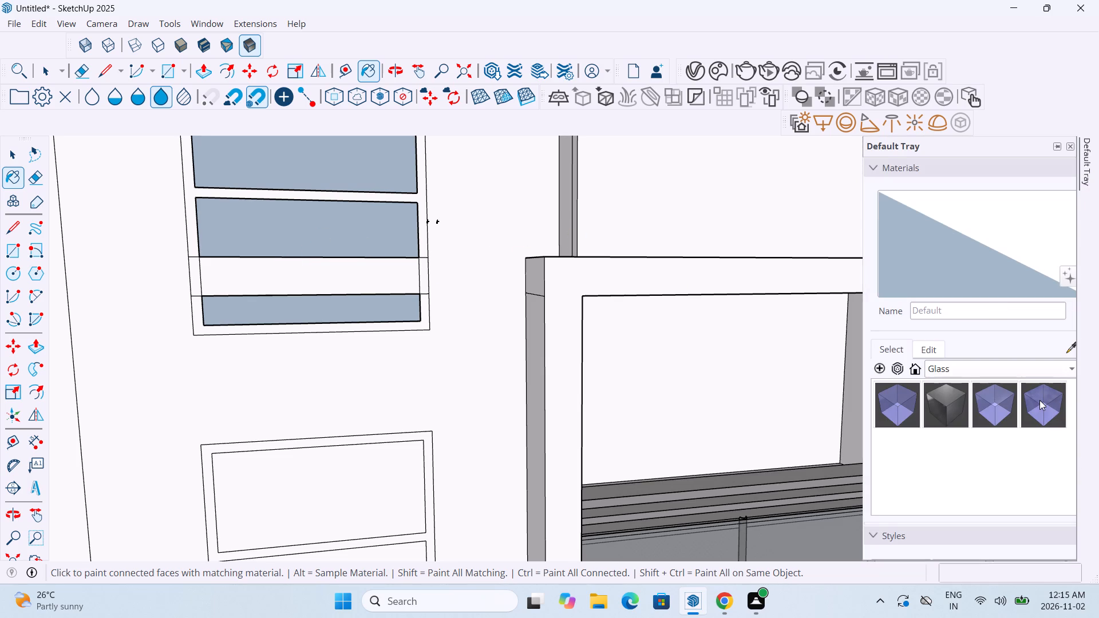
click(268, 269)
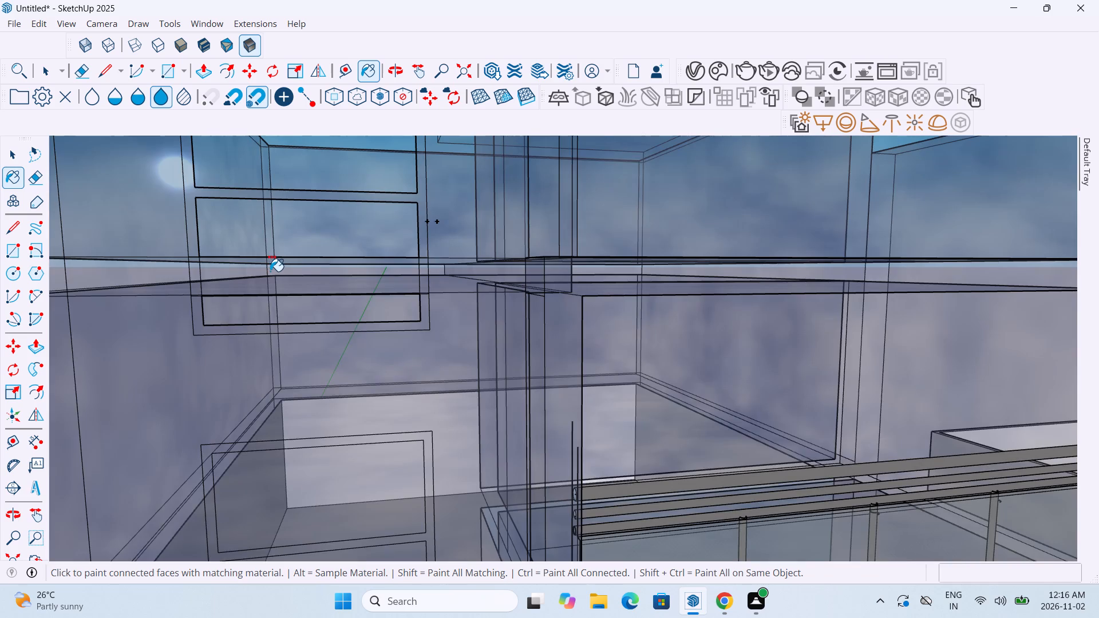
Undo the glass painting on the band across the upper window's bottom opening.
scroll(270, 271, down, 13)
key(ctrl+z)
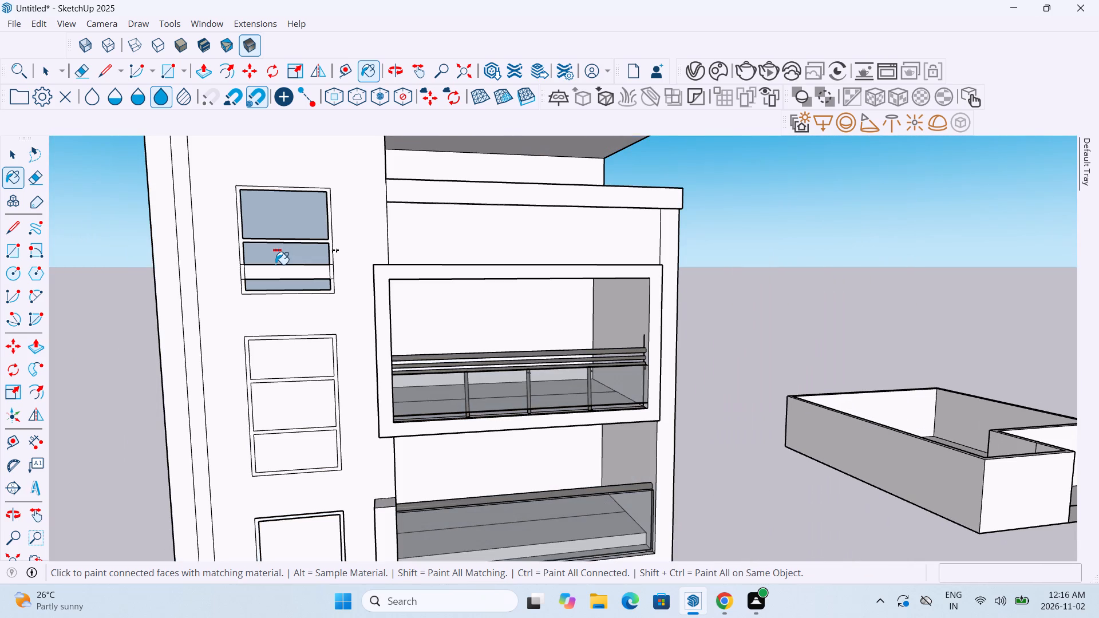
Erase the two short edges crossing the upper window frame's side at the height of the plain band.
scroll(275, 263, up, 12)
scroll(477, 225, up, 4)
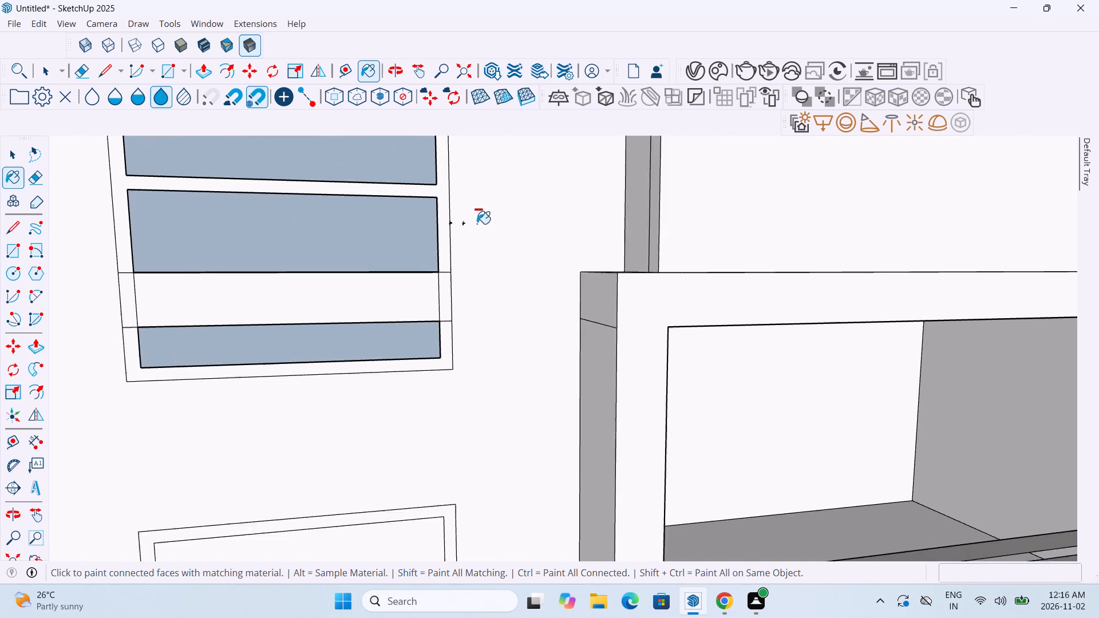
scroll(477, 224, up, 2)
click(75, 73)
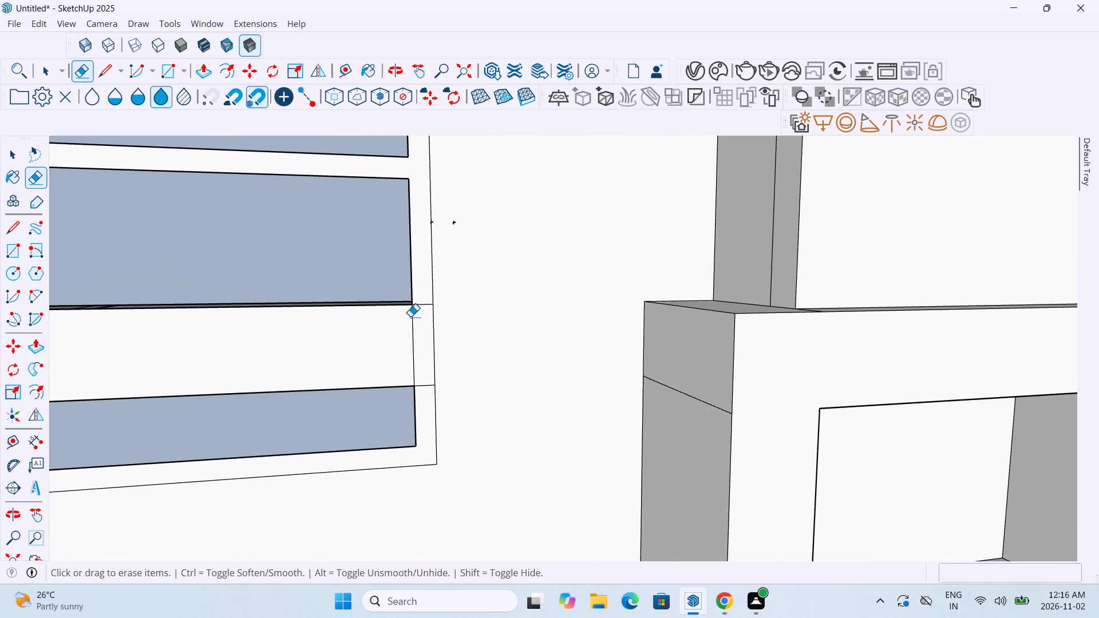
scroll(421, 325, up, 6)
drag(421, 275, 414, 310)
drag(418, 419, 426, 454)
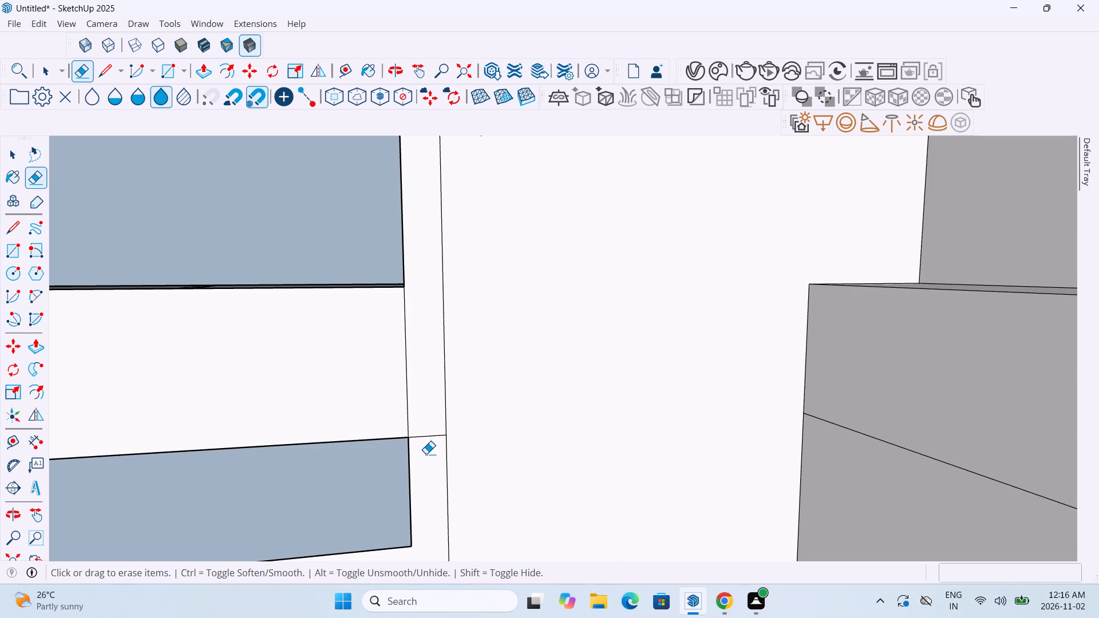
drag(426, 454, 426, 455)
Examine the plain band and the ledge behind it in the upper window from above and from the side.
scroll(426, 446, down, 2)
middle_drag(359, 308, 319, 443)
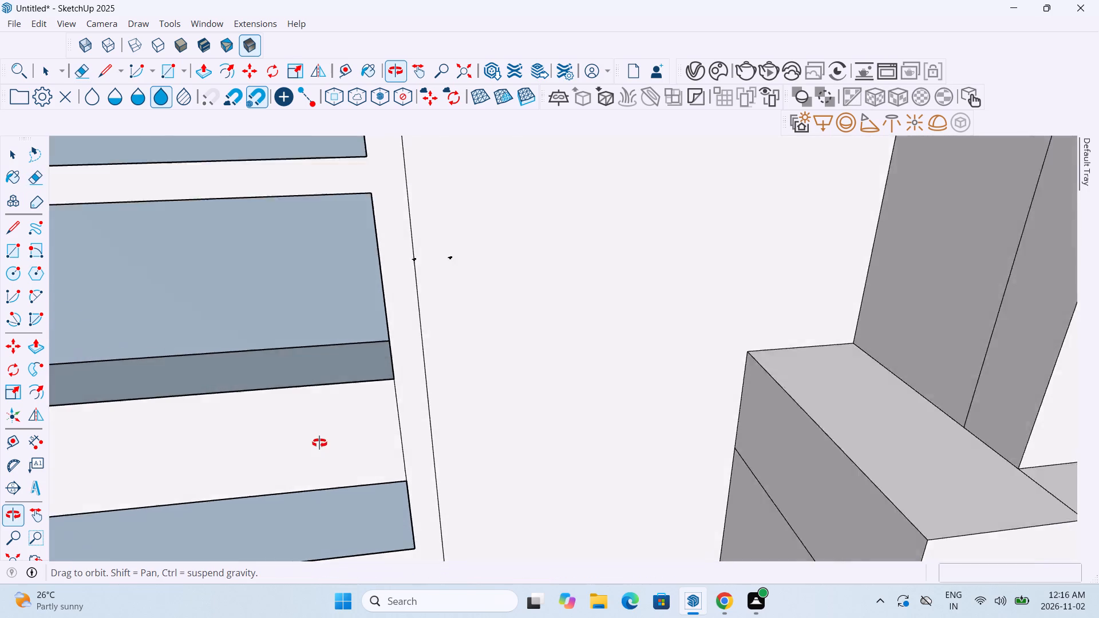
middle_drag(319, 443, 282, 426)
scroll(282, 426, down, 5)
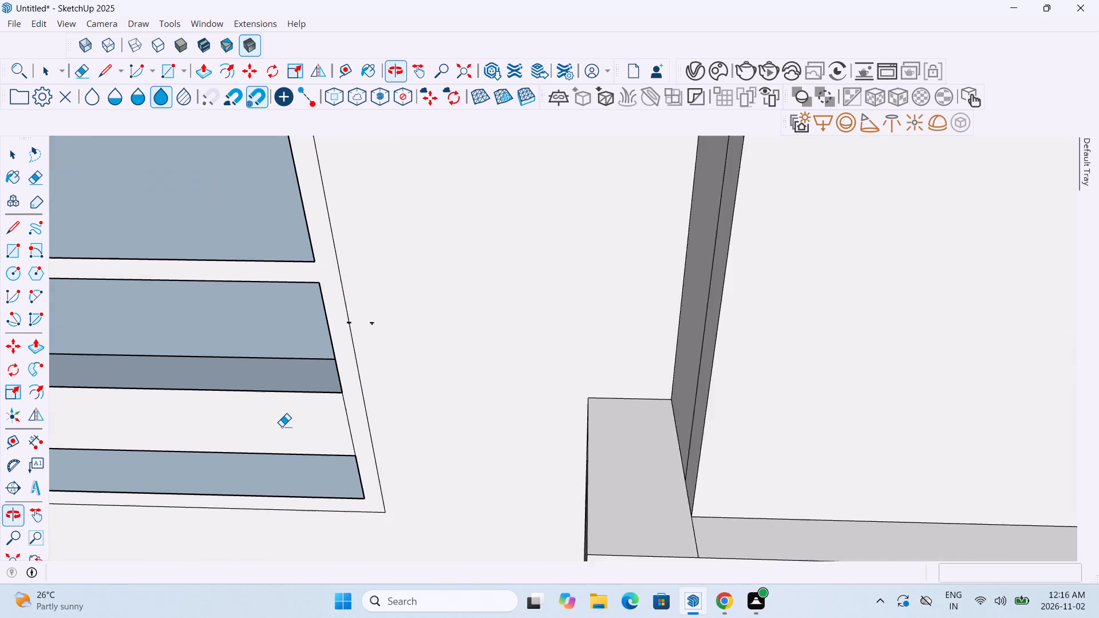
middle_drag(290, 395, 425, 385)
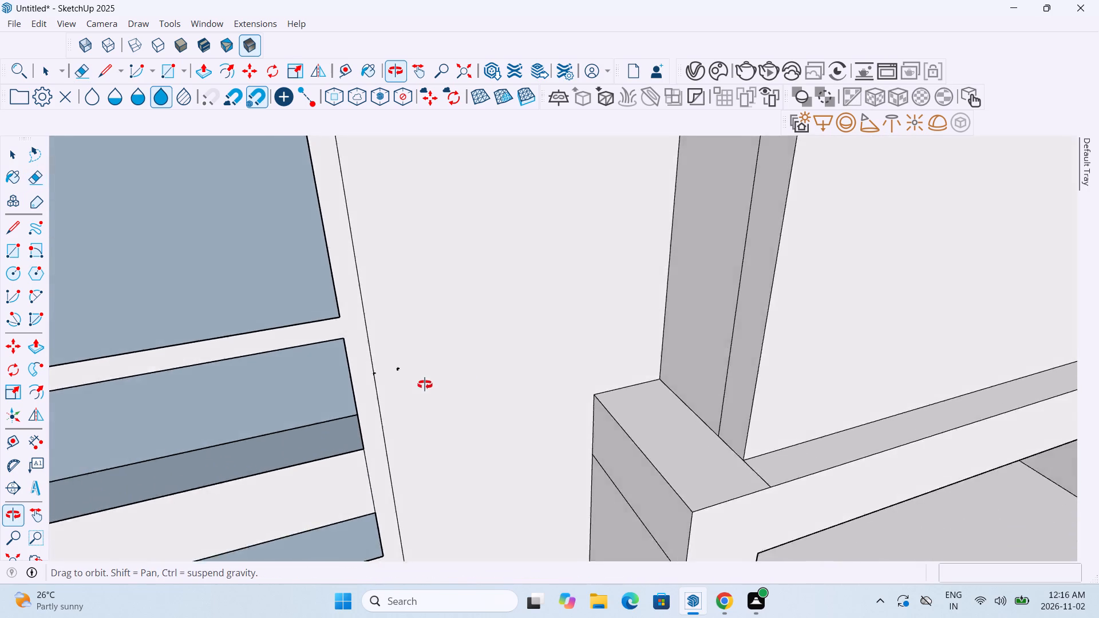
middle_drag(425, 385, 620, 337)
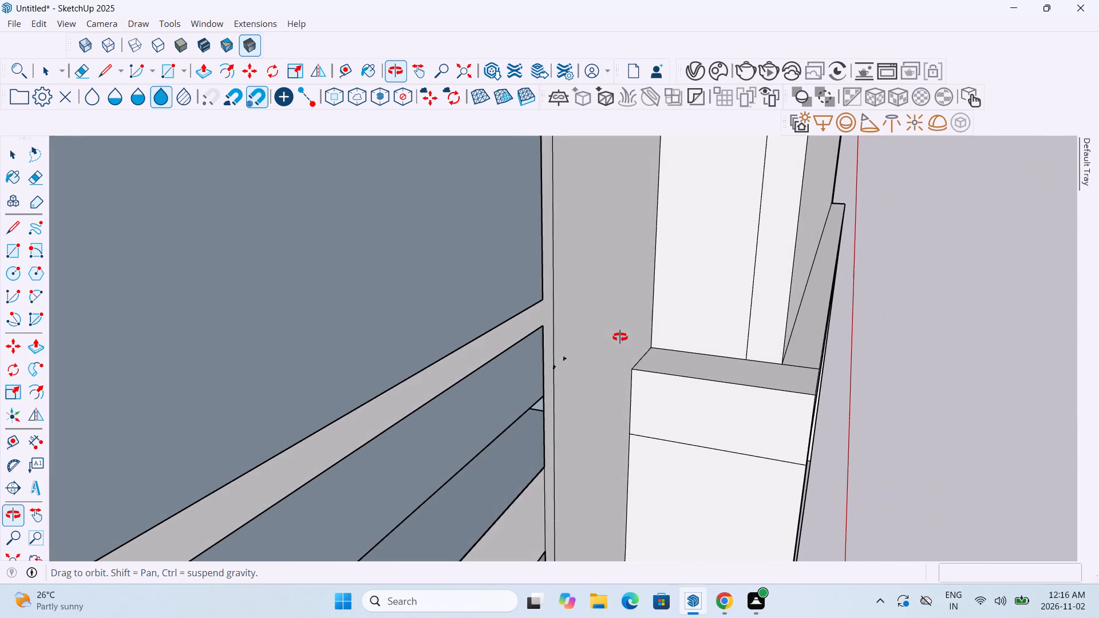
middle_drag(620, 337, 624, 335)
scroll(624, 335, down, 1)
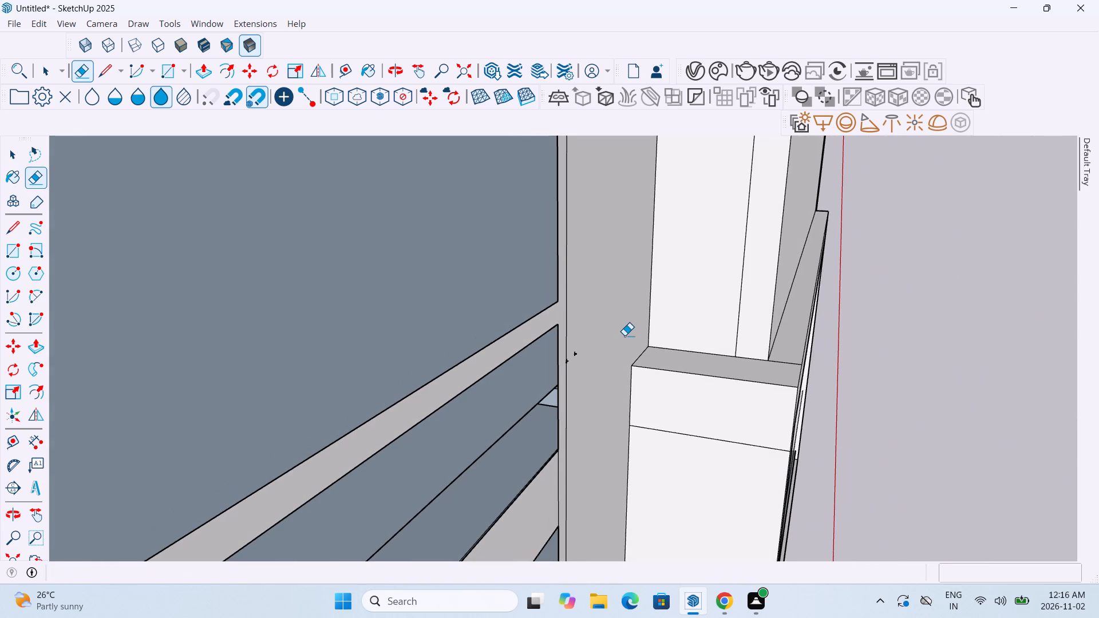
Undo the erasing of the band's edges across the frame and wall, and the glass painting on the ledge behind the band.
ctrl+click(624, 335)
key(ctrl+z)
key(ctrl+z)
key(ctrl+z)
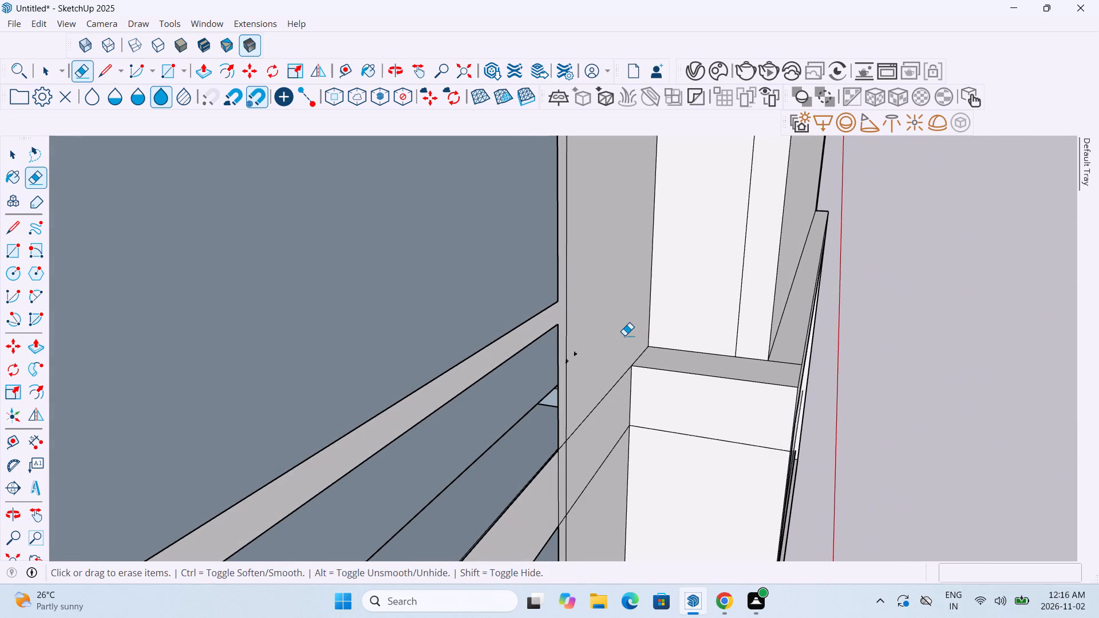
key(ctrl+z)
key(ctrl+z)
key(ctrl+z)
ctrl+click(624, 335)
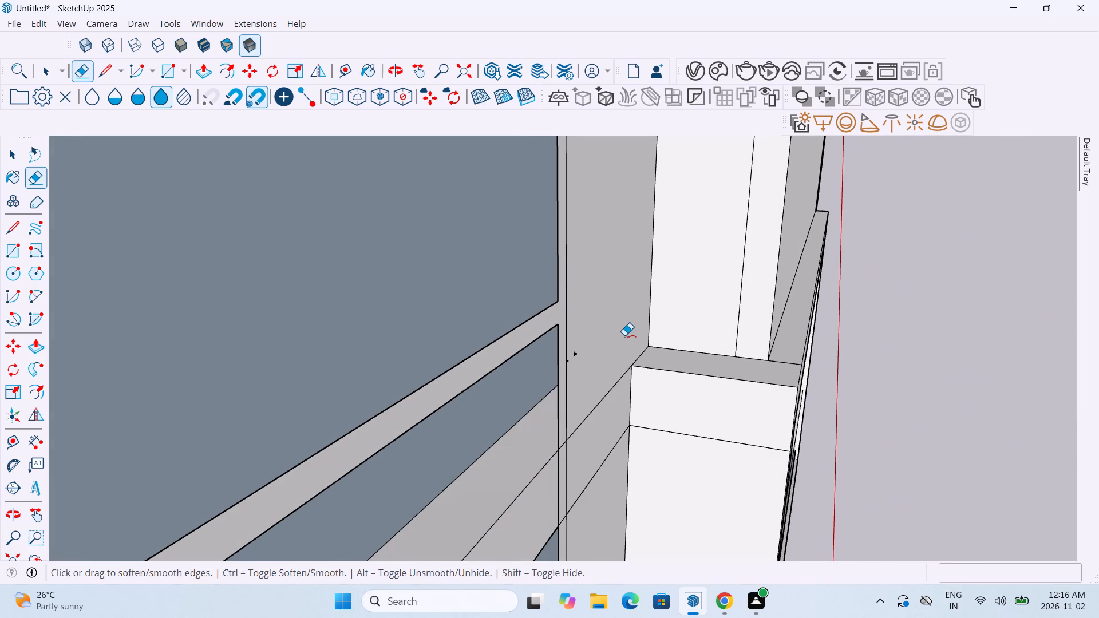
Draw a 9" line across the depth of the ledge behind the band at each end of the upper window opening.
click(99, 62)
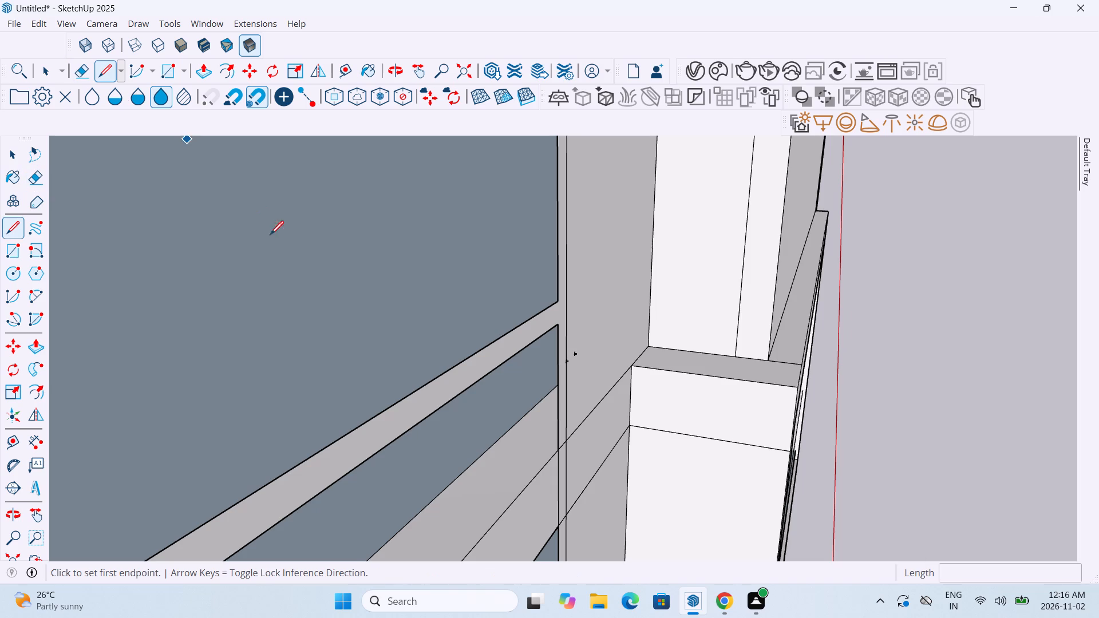
click(555, 453)
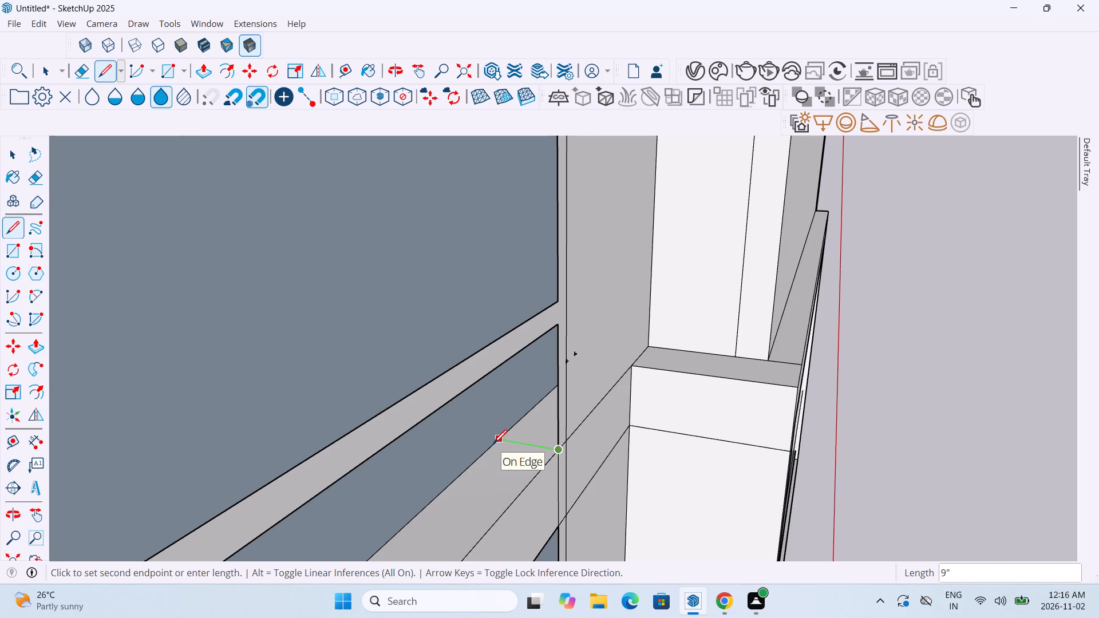
click(493, 445)
scroll(493, 445, down, 14)
middle_drag(474, 481, 392, 477)
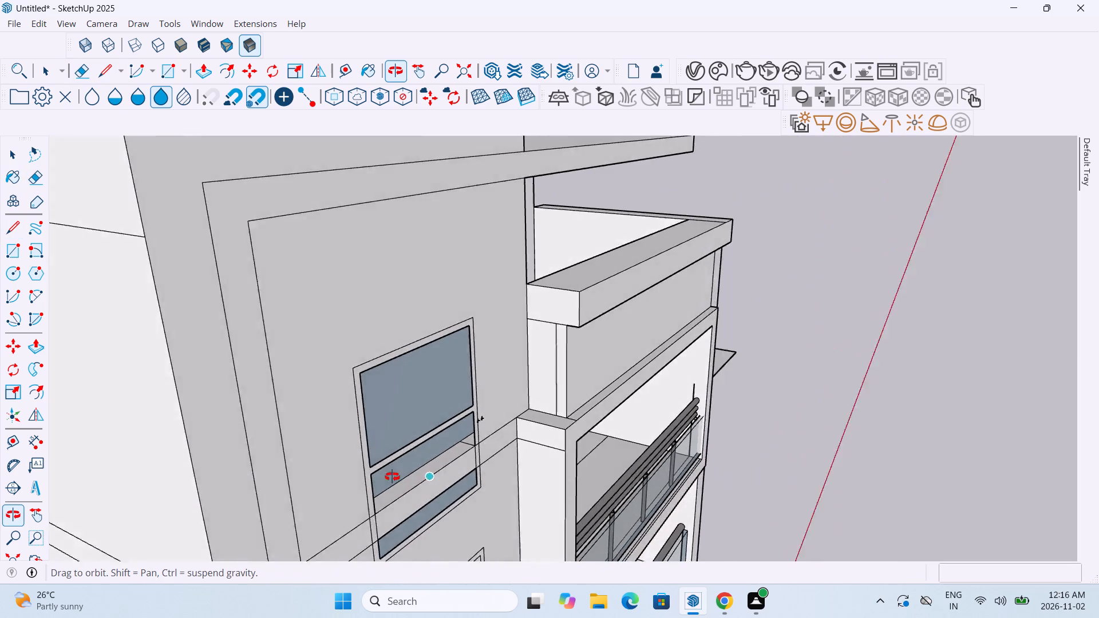
middle_drag(392, 477, 243, 492)
drag(243, 442, 244, 411)
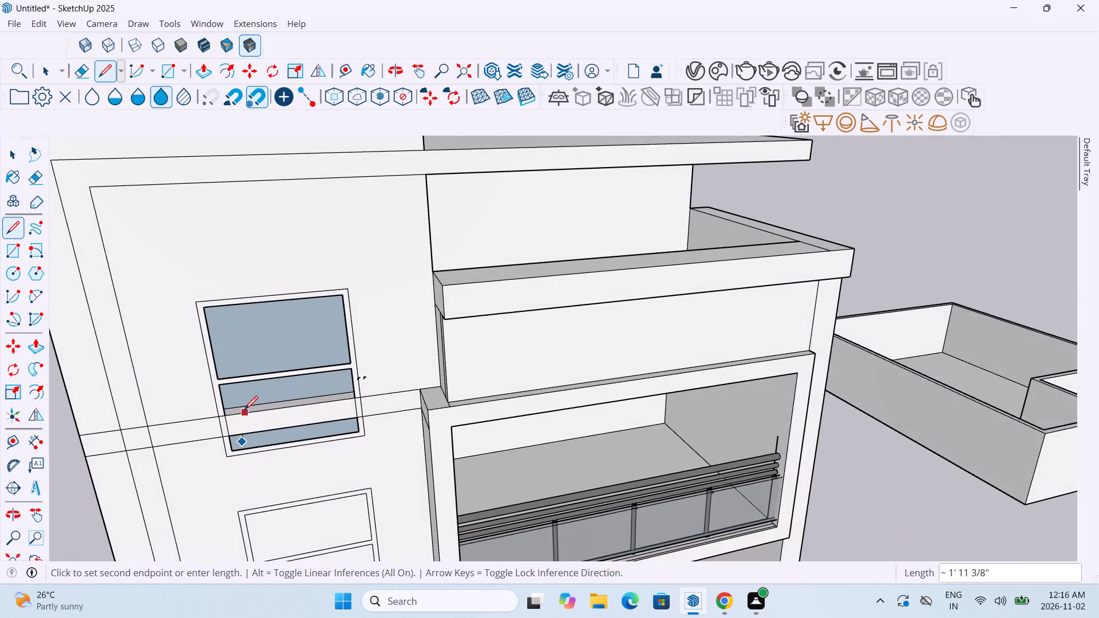
scroll(244, 411, up, 13)
middle_drag(248, 400, 206, 418)
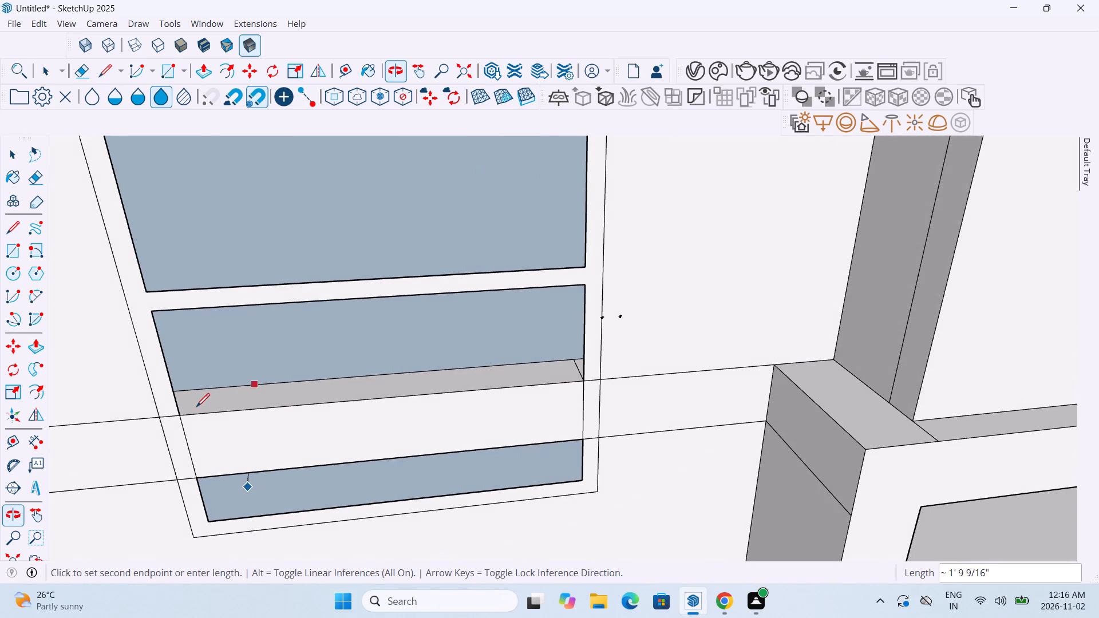
click(181, 417)
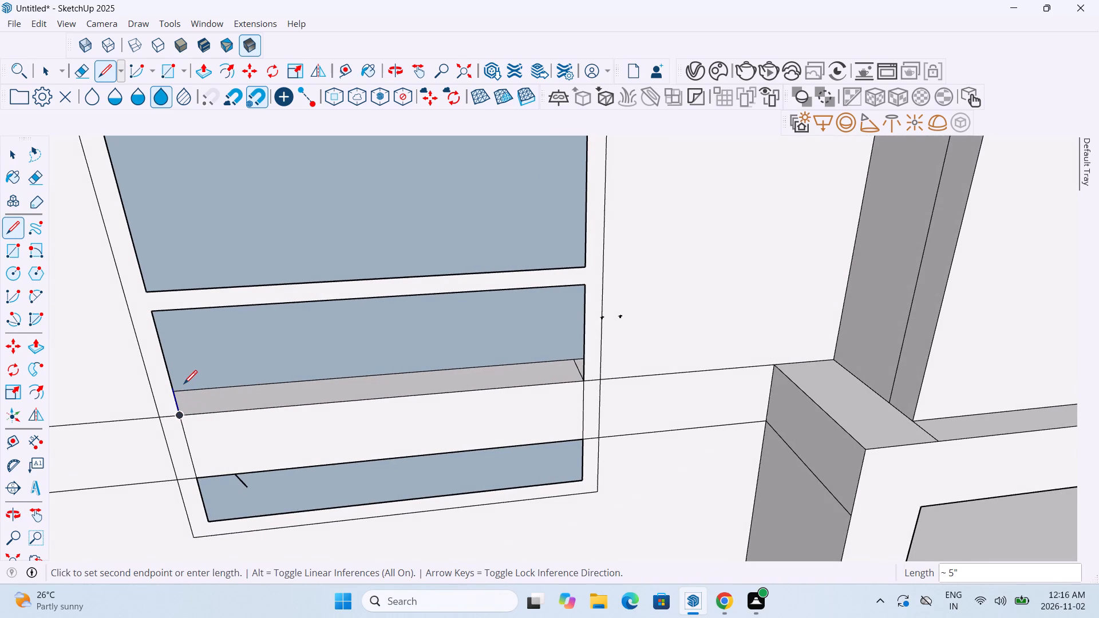
click(193, 390)
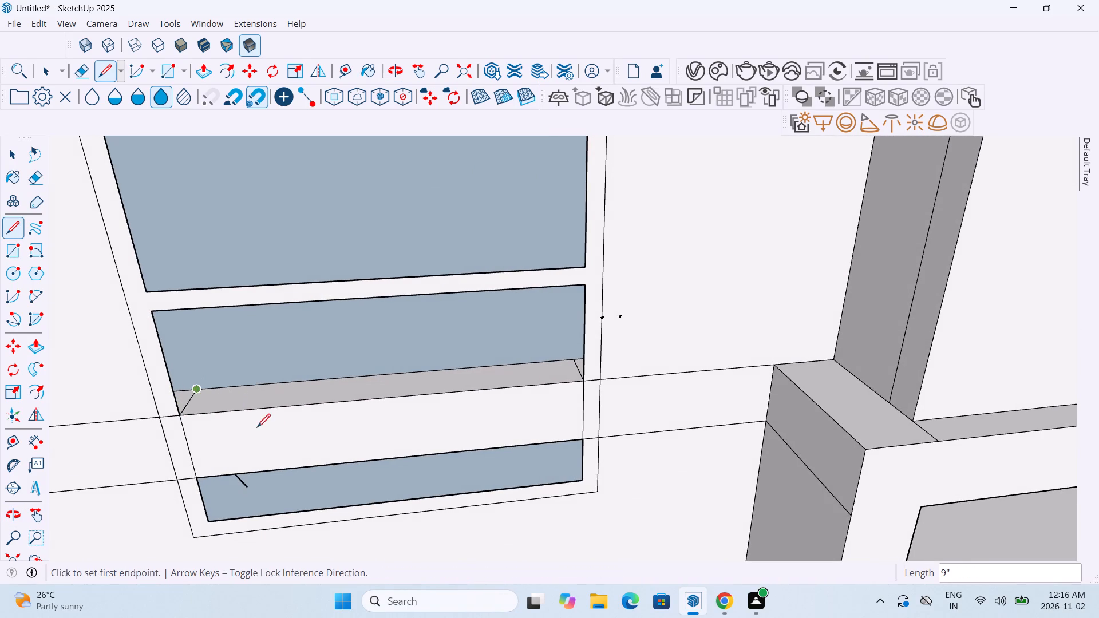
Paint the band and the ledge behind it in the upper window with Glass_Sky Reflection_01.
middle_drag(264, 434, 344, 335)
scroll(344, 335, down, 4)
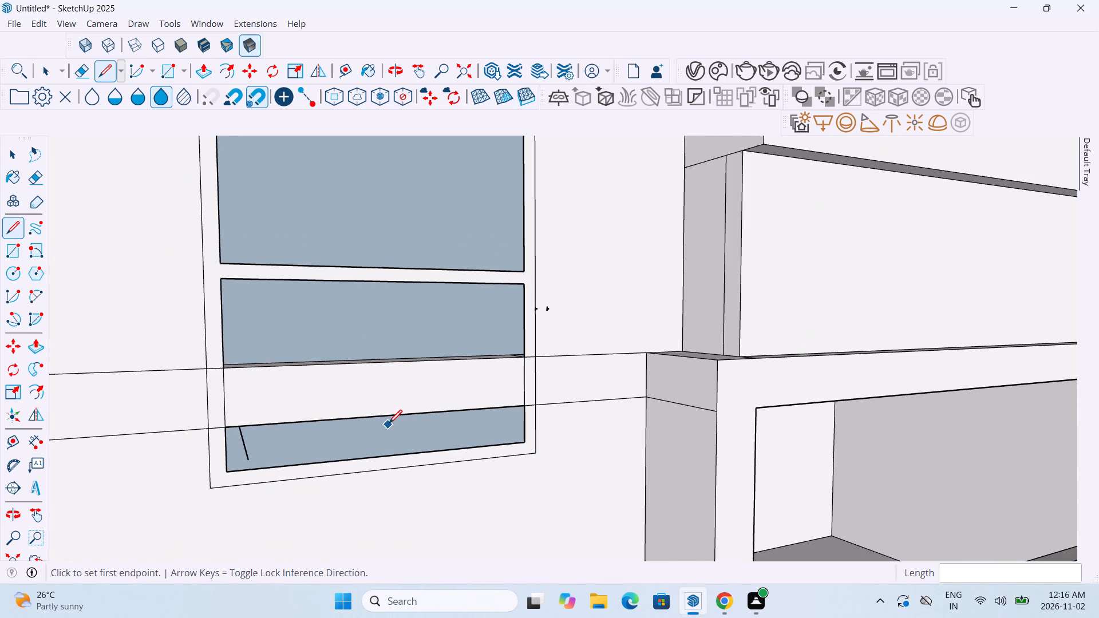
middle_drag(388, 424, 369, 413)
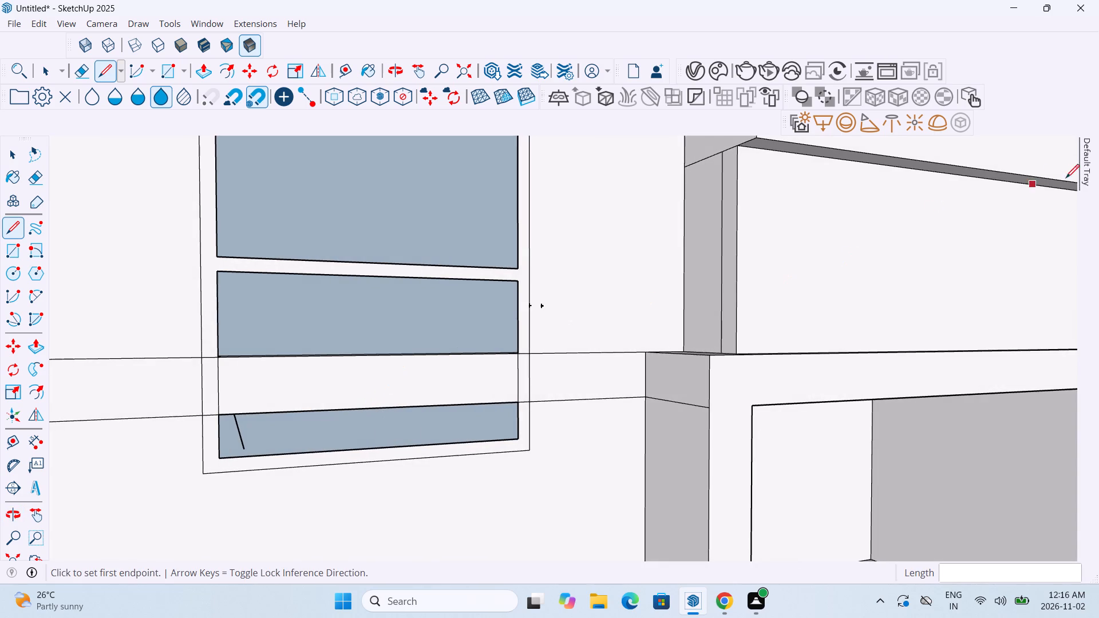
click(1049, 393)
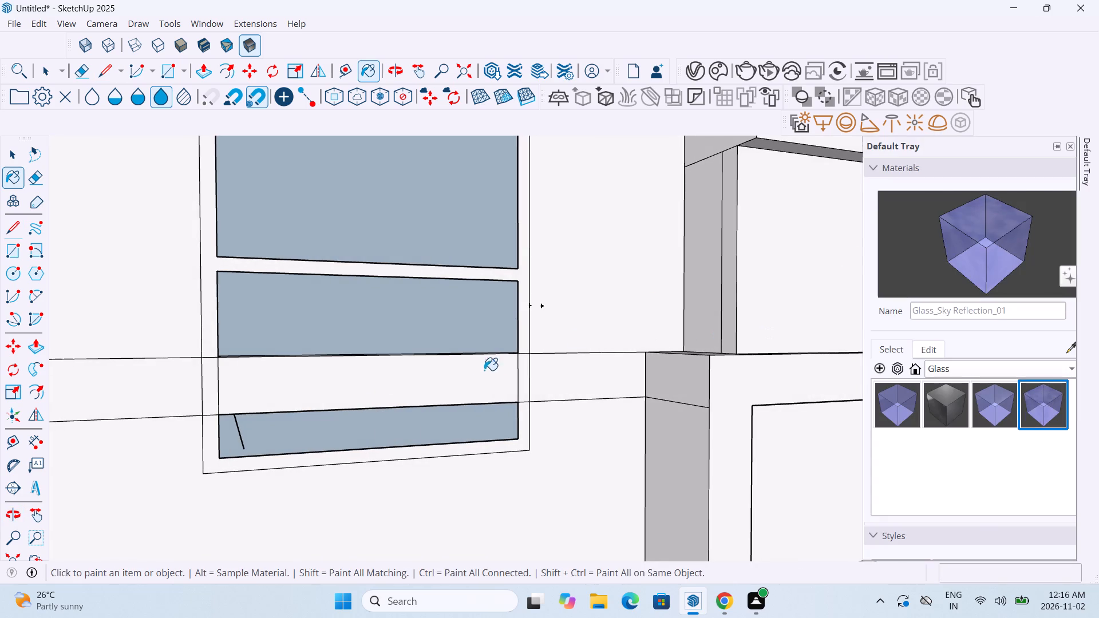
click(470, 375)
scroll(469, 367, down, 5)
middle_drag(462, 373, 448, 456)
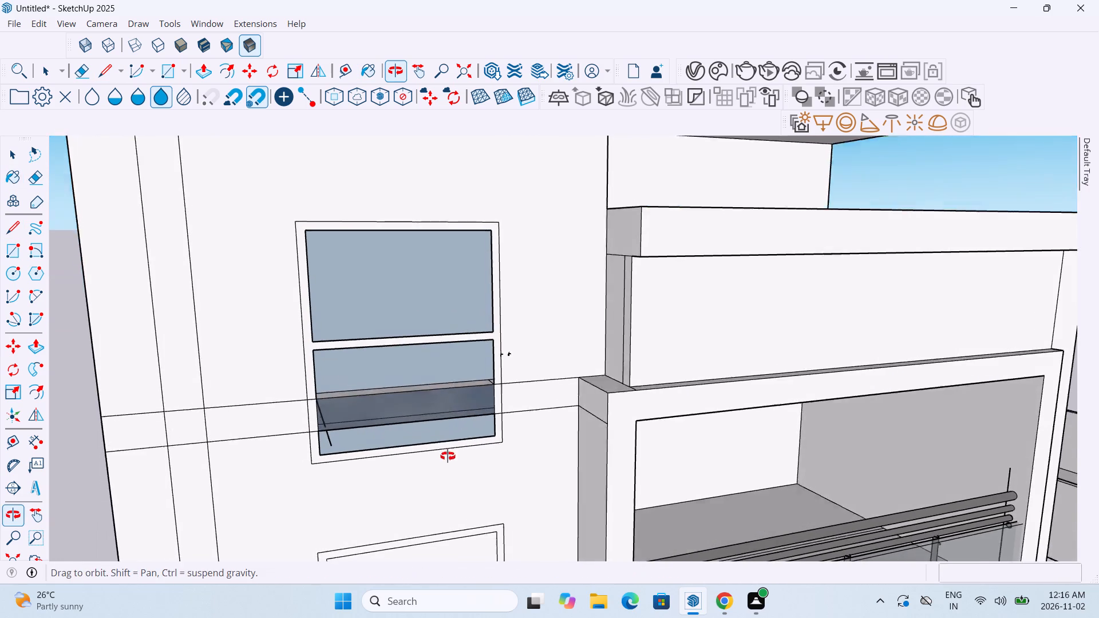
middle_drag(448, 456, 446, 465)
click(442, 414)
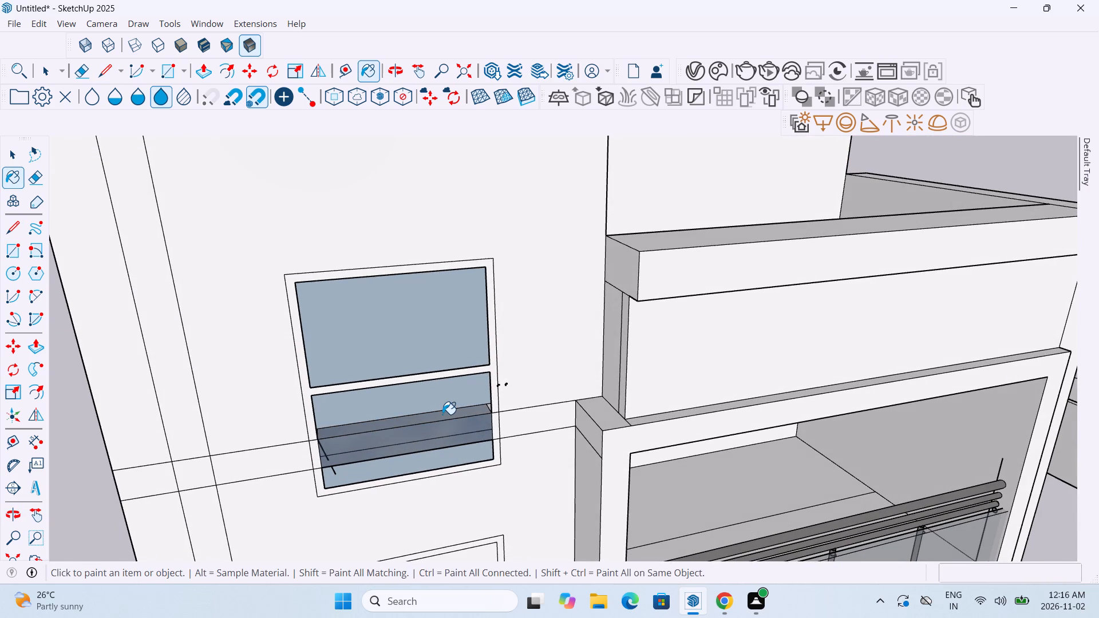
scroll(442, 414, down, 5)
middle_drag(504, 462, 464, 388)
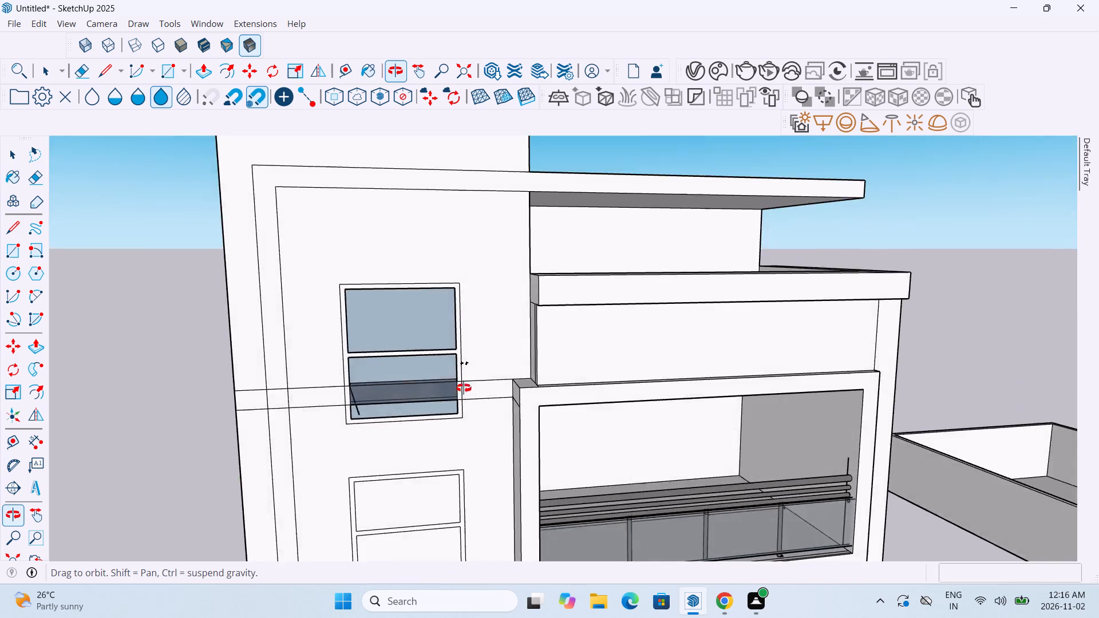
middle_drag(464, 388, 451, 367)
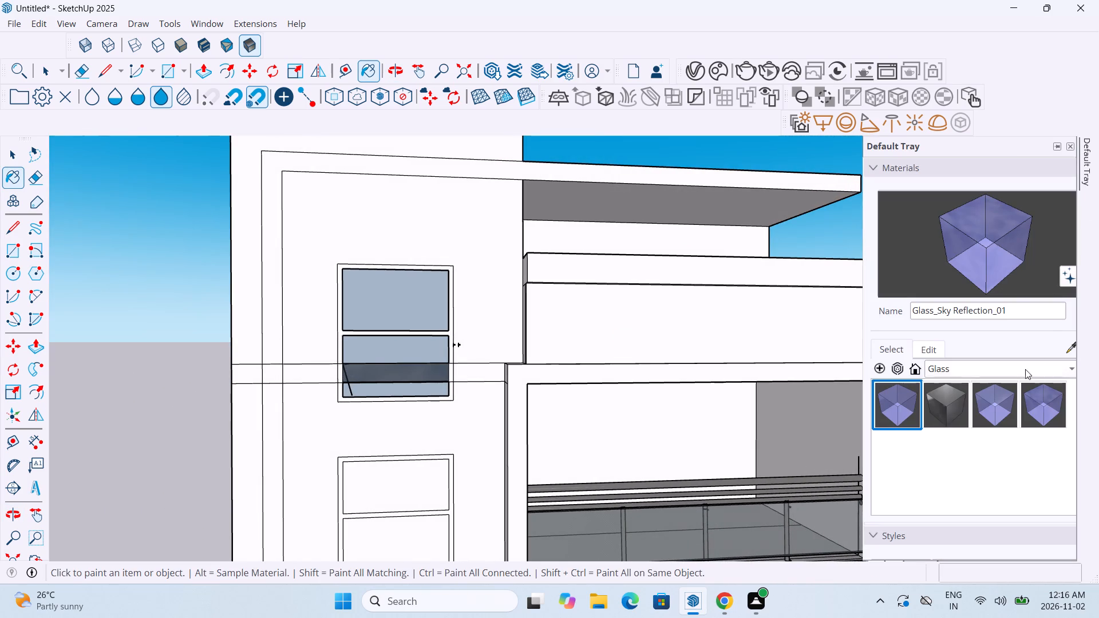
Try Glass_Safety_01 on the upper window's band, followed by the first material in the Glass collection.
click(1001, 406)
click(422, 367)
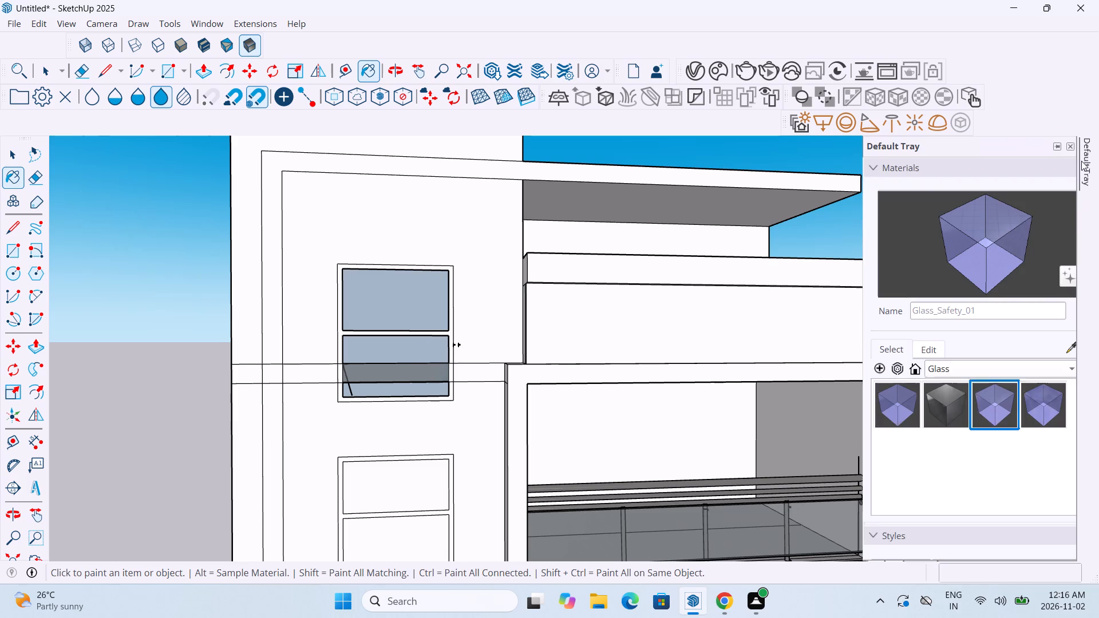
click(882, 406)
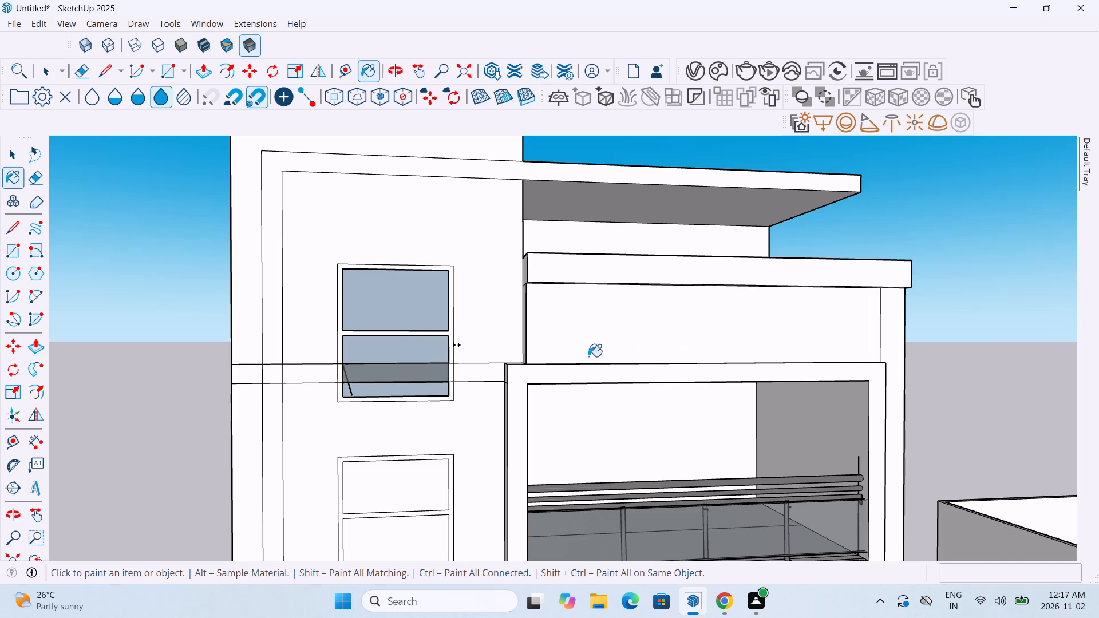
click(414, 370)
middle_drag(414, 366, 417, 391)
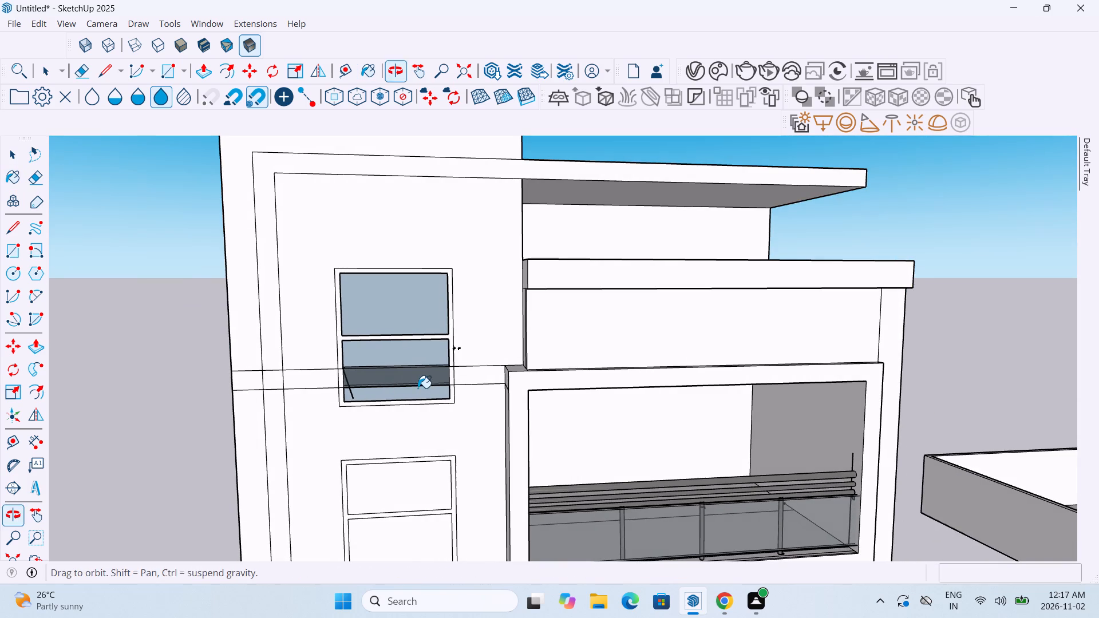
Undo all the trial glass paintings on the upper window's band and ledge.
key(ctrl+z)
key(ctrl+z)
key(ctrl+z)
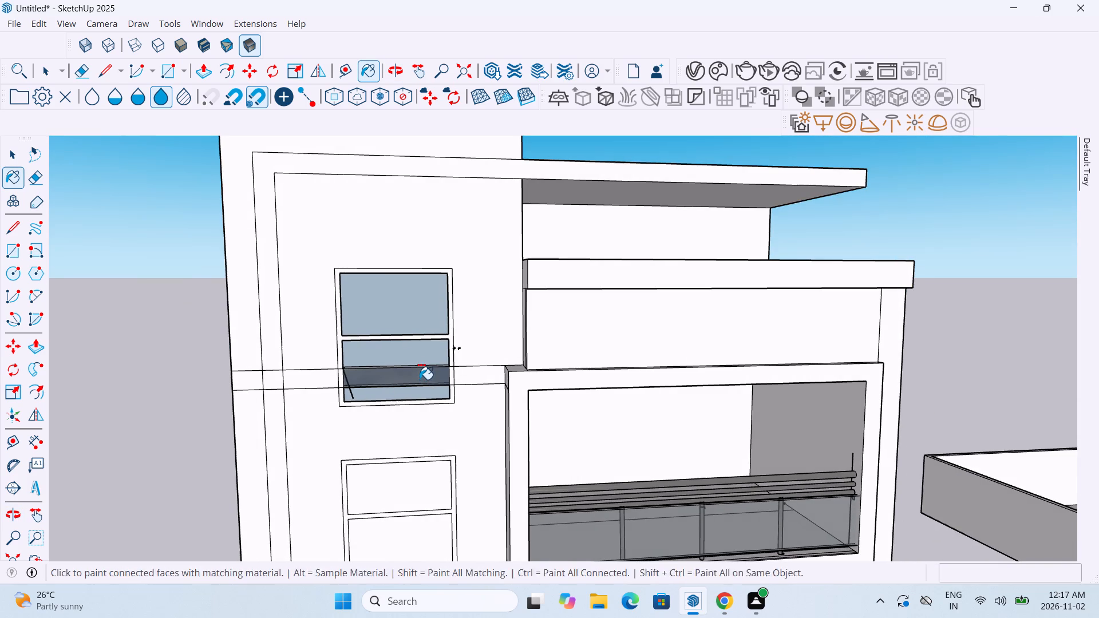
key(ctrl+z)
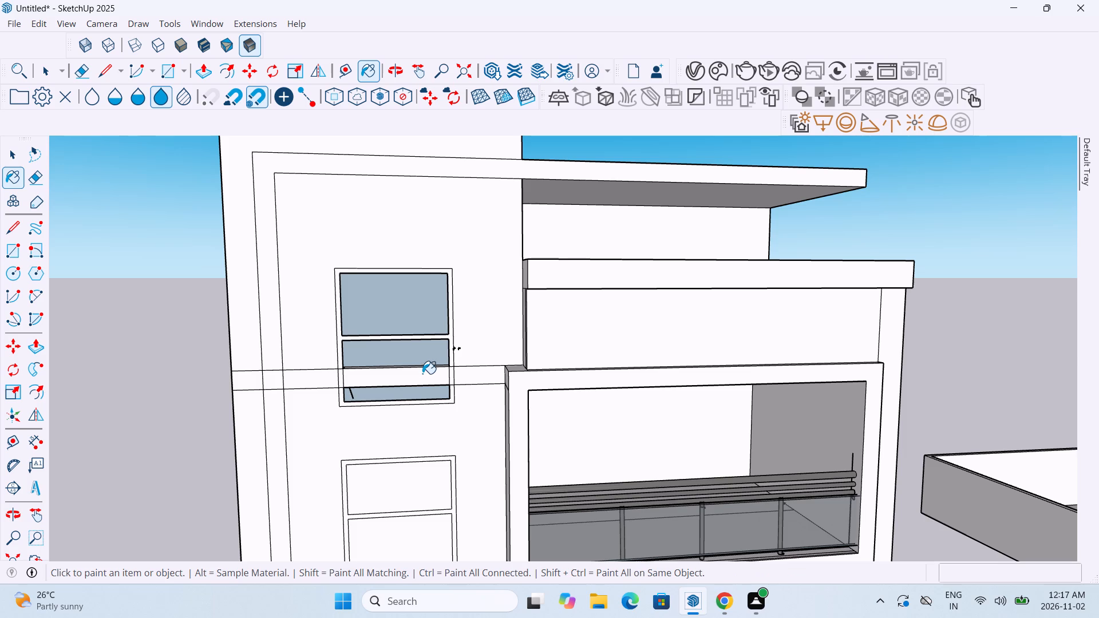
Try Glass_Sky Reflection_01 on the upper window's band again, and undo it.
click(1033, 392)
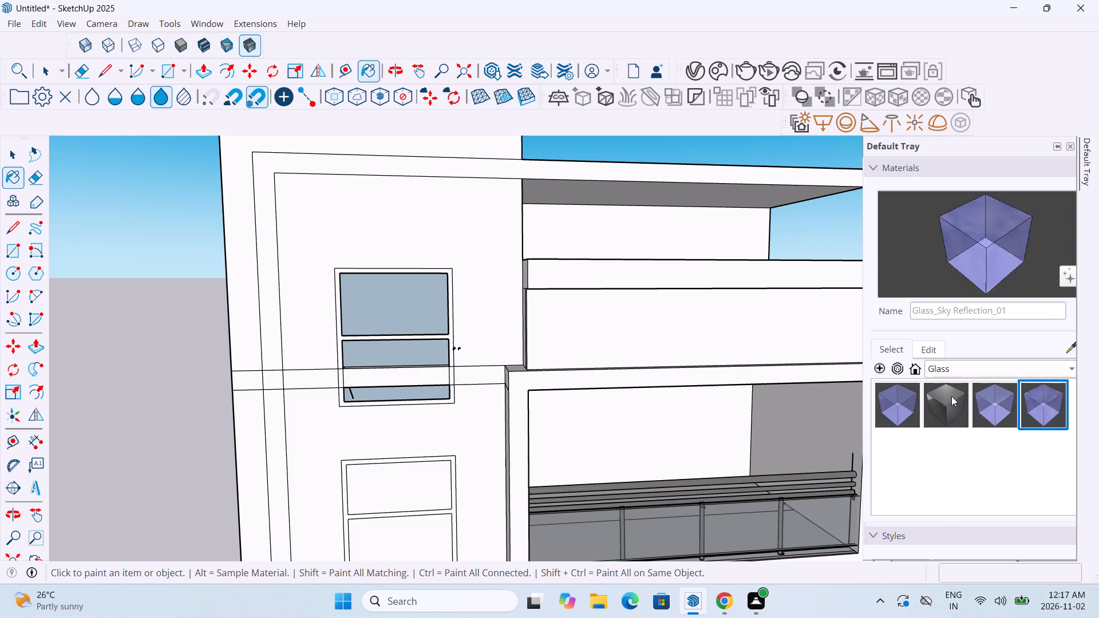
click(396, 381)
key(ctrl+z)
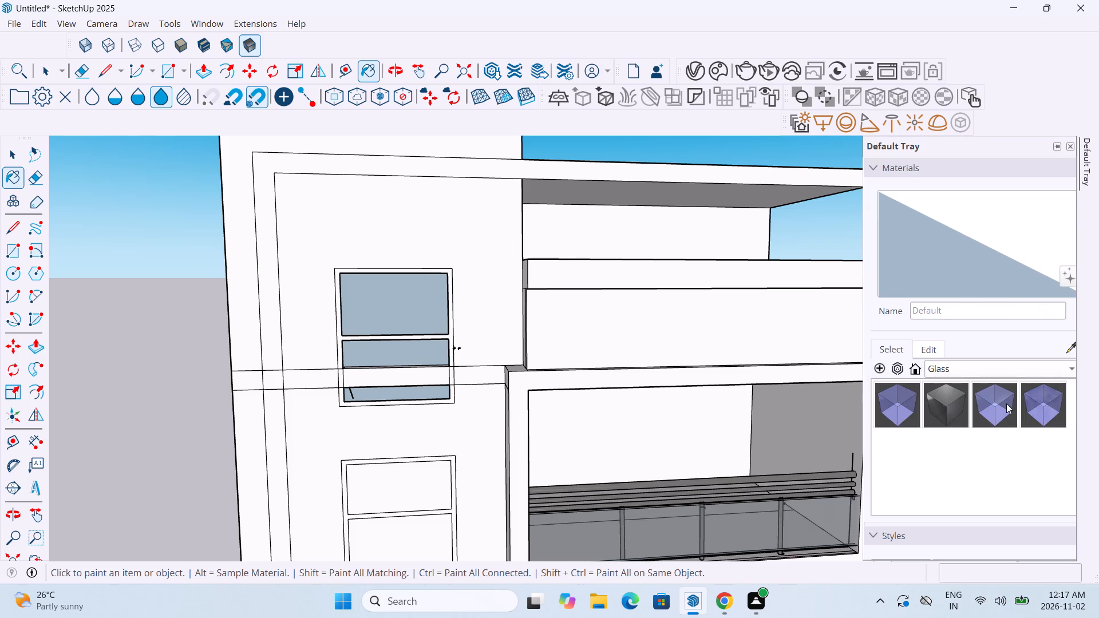
Paint the upper window's band and the ledge behind it with Glass_Safety_01.
click(1000, 411)
click(406, 380)
scroll(405, 358, up, 3)
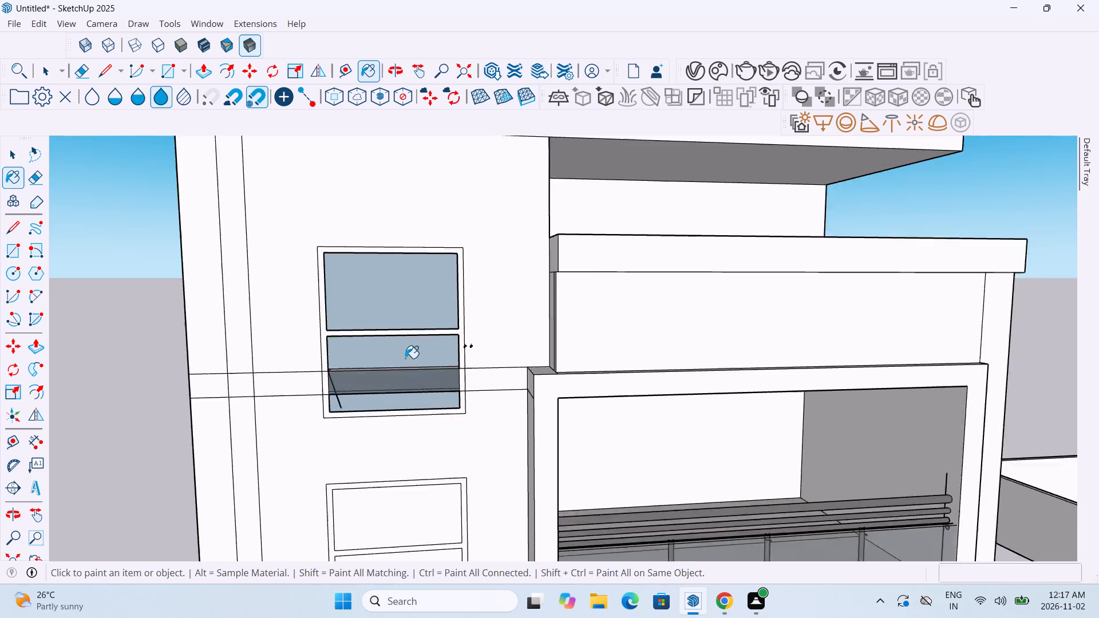
scroll(405, 358, up, 2)
middle_drag(405, 358, 405, 435)
click(397, 403)
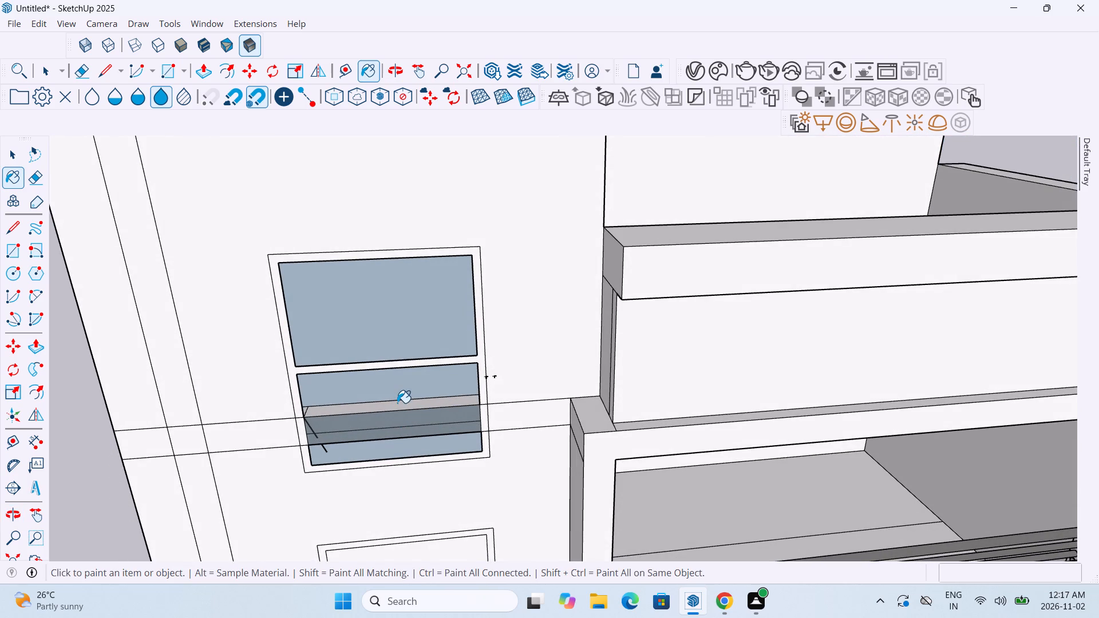
scroll(404, 397, down, 5)
middle_drag(408, 401, 417, 343)
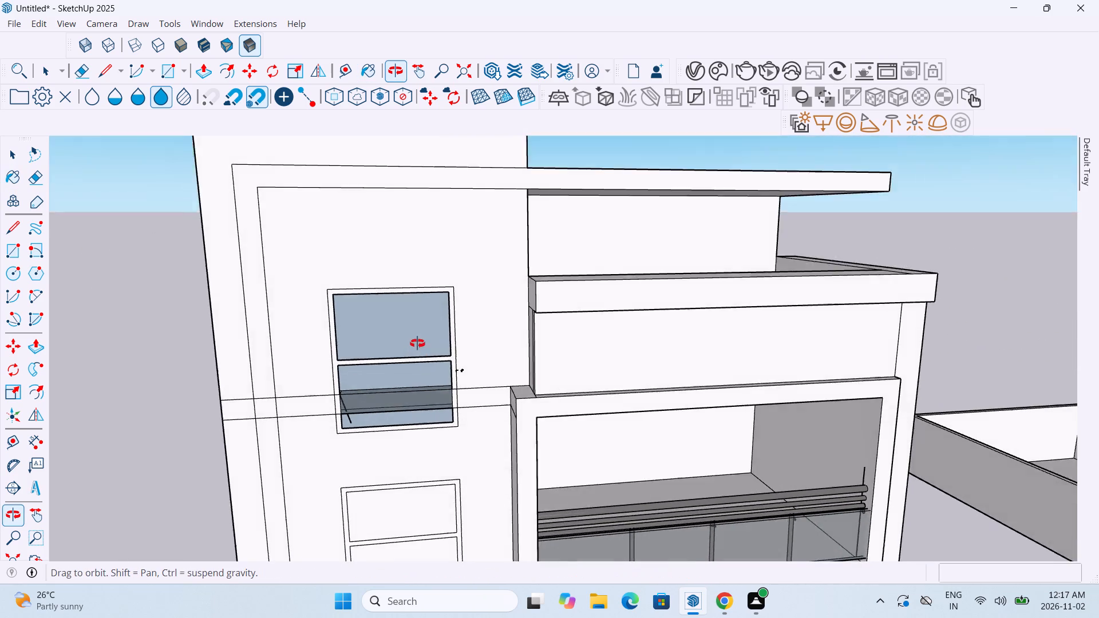
Render the facade in V-Ray and examine how the band behind the upper window's bottom pane looks through the glass.
middle_drag(417, 343, 424, 324)
click(749, 68)
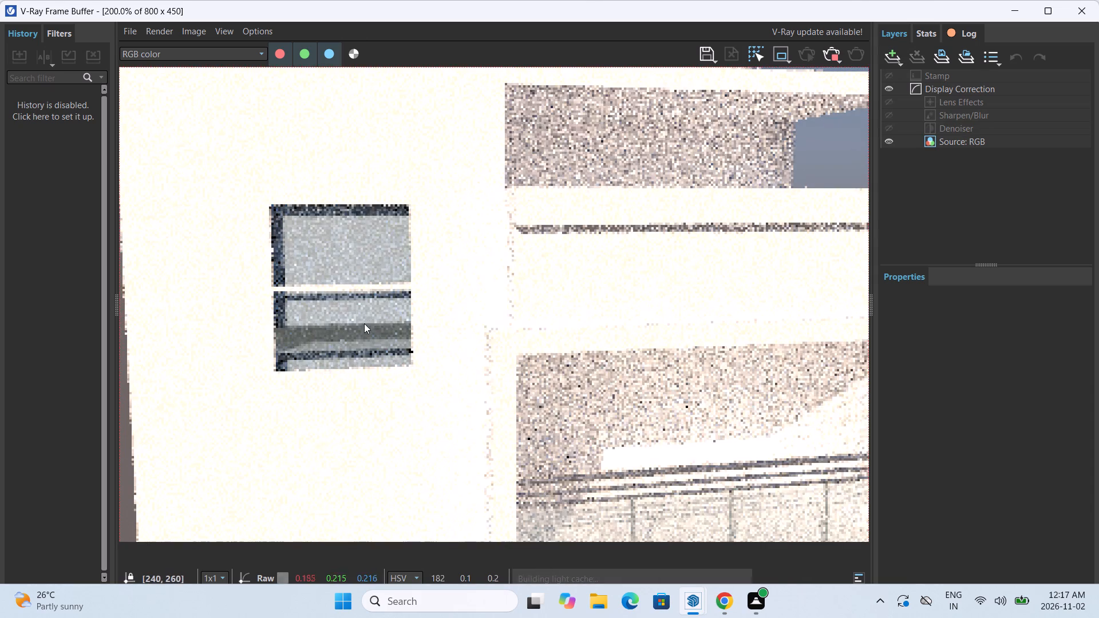
scroll(418, 285, down, 1)
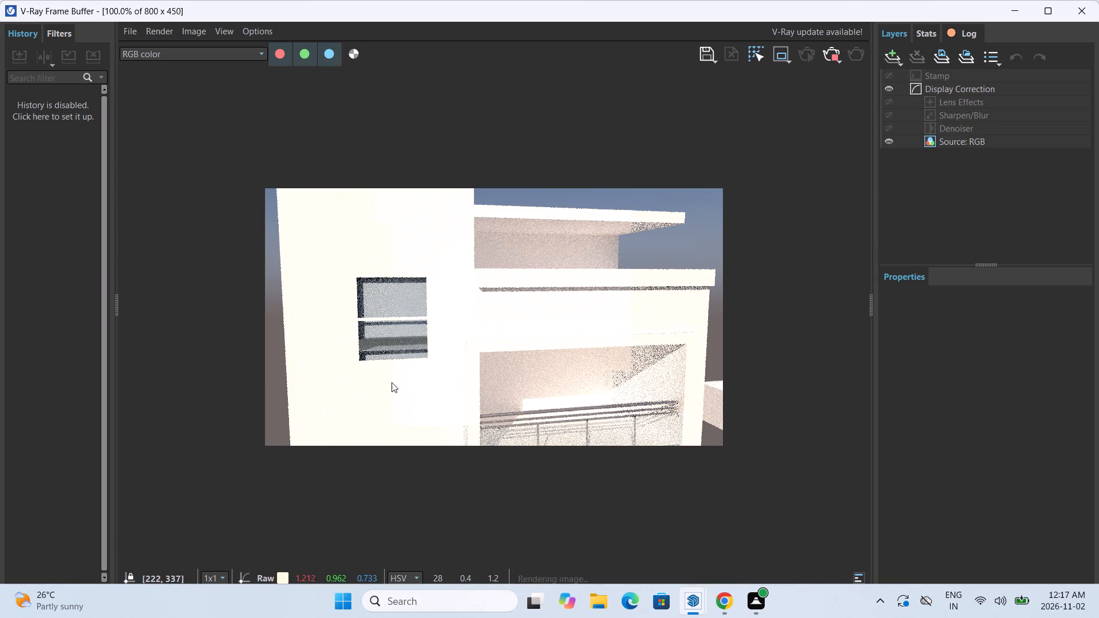
scroll(391, 382, up, 4)
scroll(391, 380, down, 3)
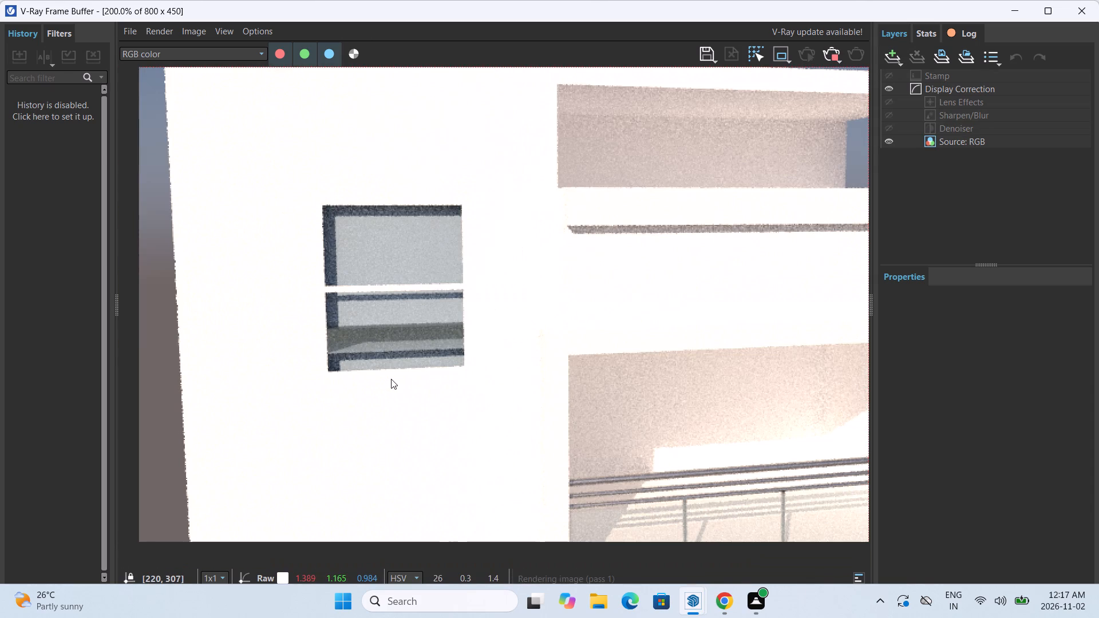
middle_drag(403, 361, 377, 294)
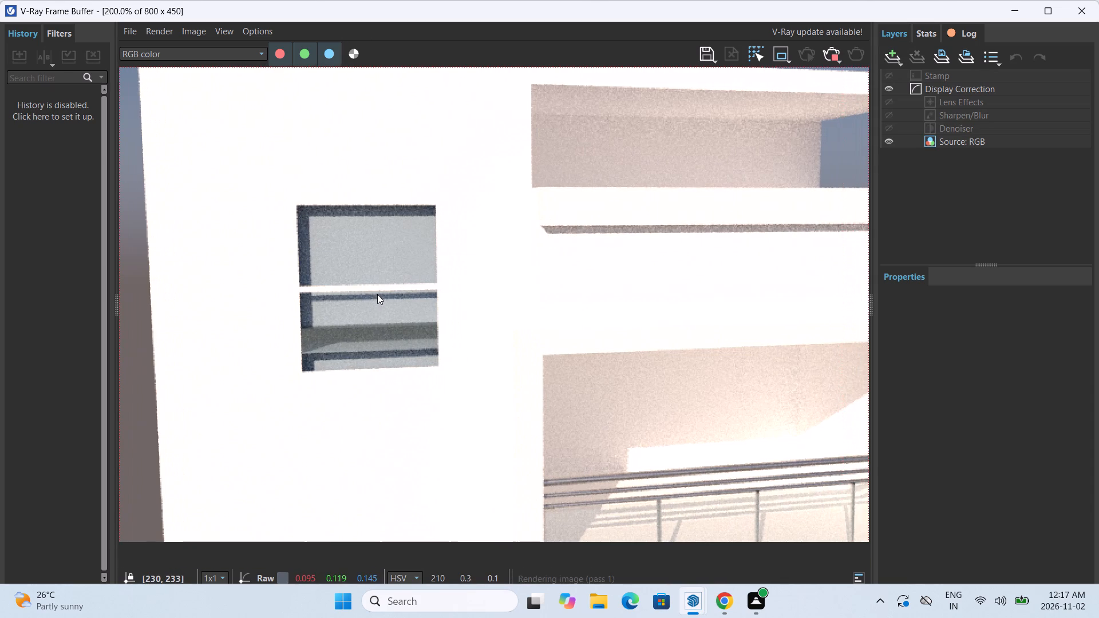
middle_drag(347, 356, 286, 386)
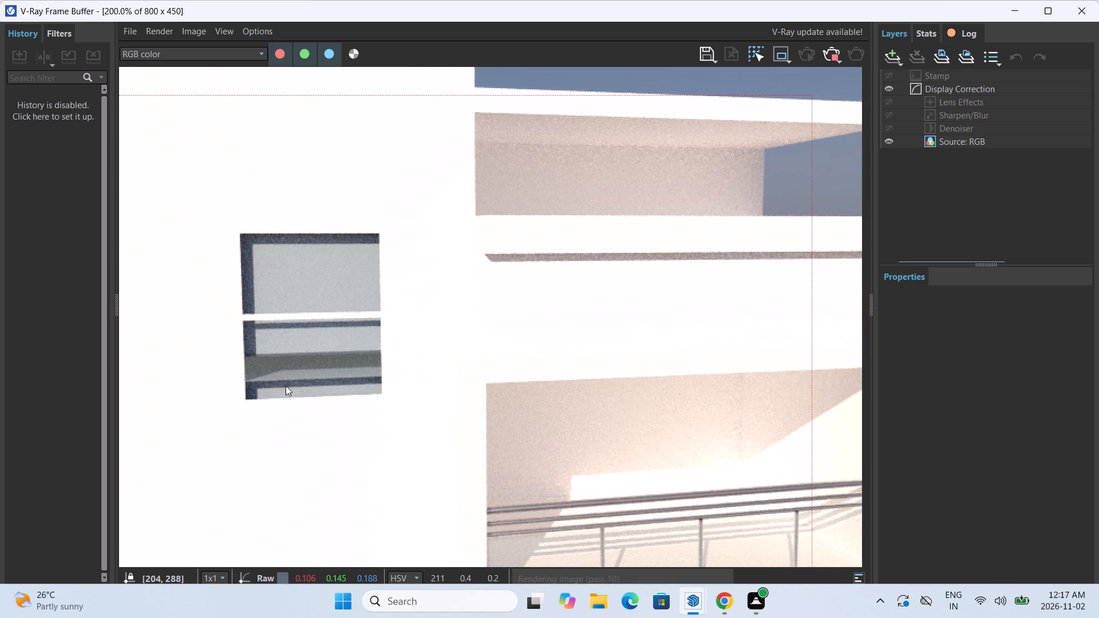
middle_drag(286, 386, 284, 386)
scroll(288, 380, down, 3)
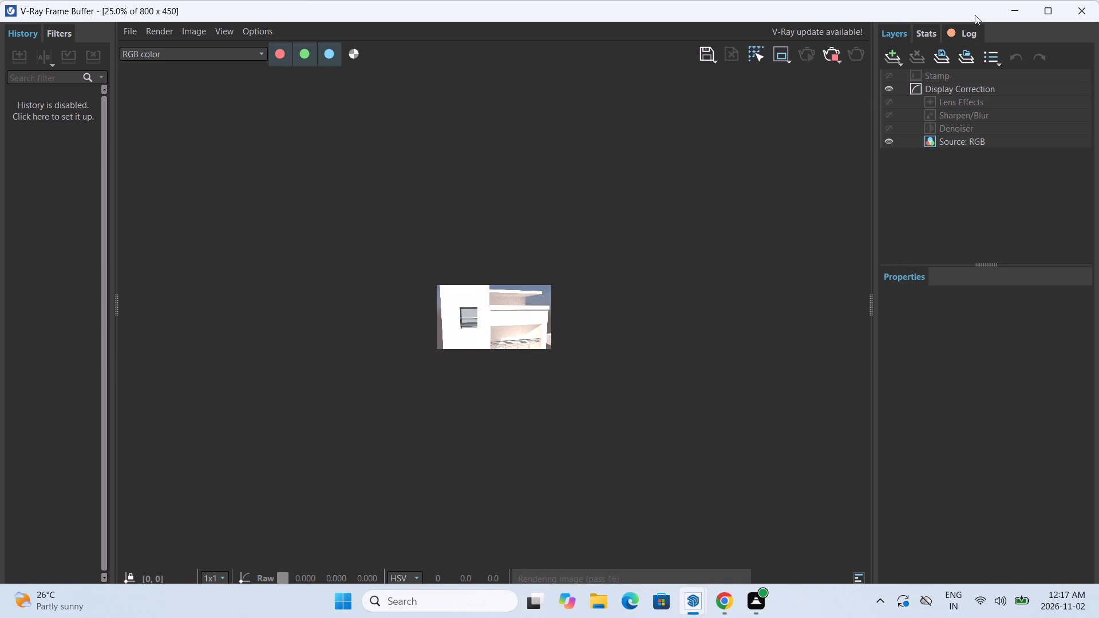
click(1073, 10)
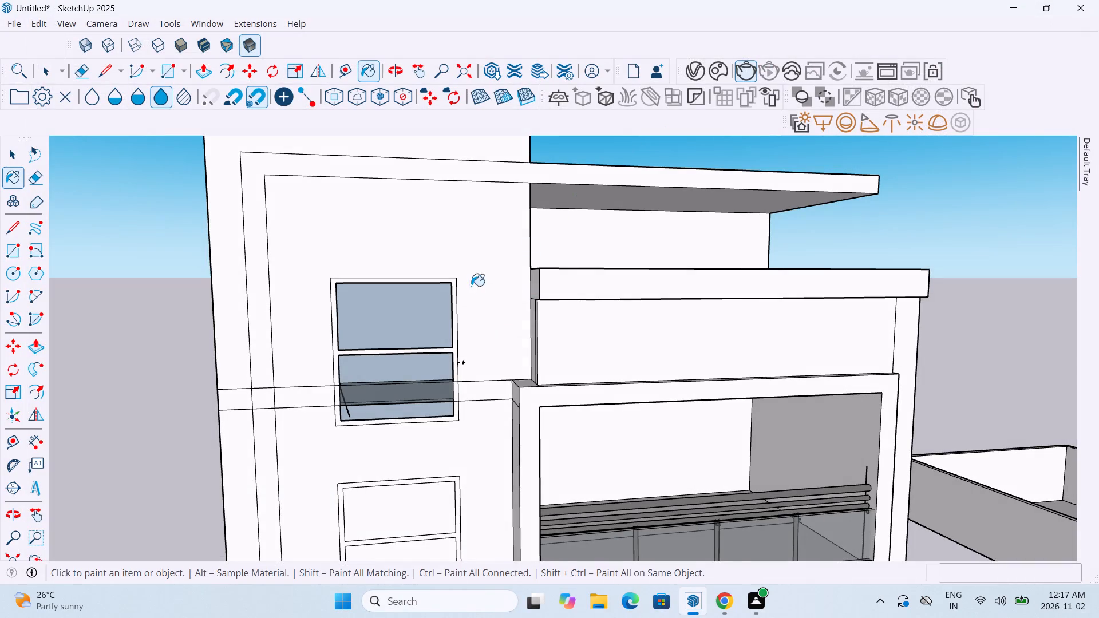
Undo the glass paintings on the upper window's panes, band and ledge, back to the unpainted window.
key(ctrl+z)
key(ctrl+z)
key(ctrl+z)
key(ctrl+z)
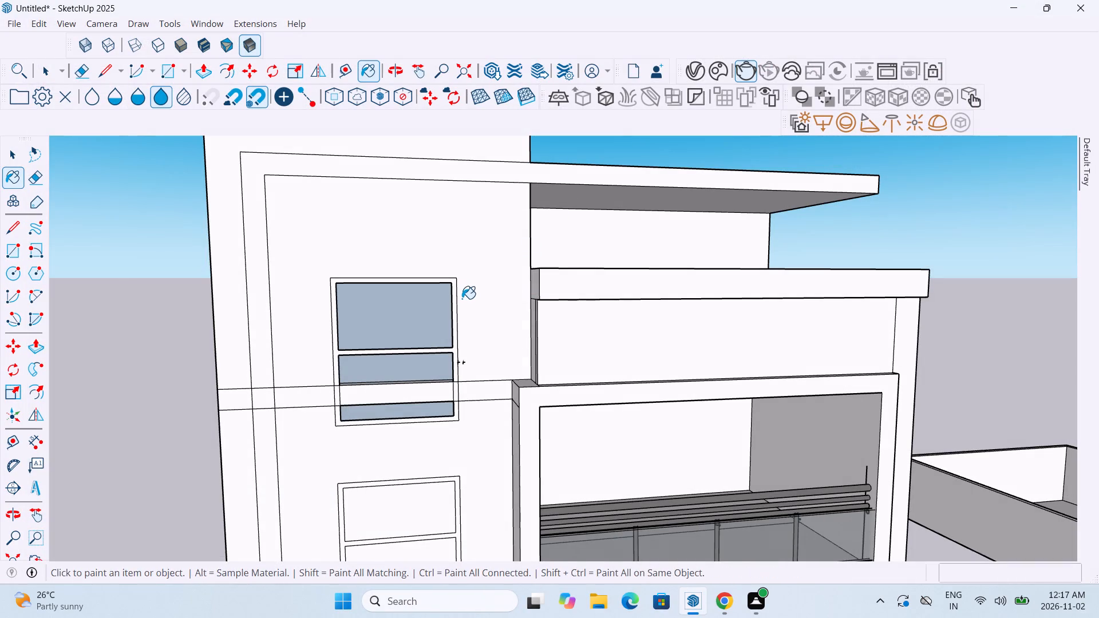
key(ctrl+z)
key(ctrl+z)
key(ctrl+z)
key(ctrl+z)
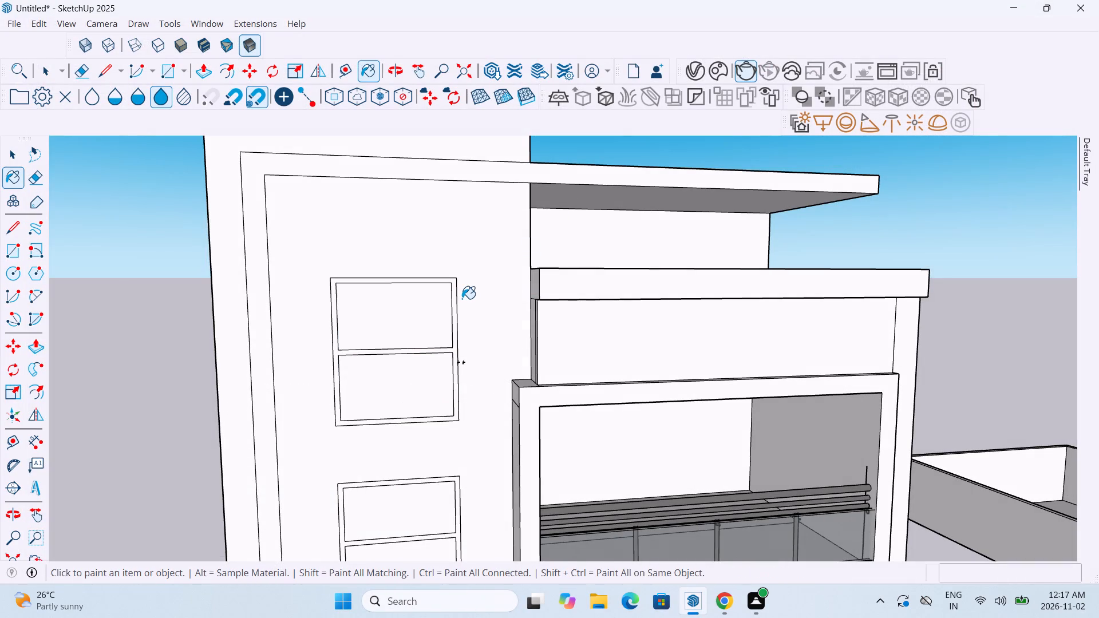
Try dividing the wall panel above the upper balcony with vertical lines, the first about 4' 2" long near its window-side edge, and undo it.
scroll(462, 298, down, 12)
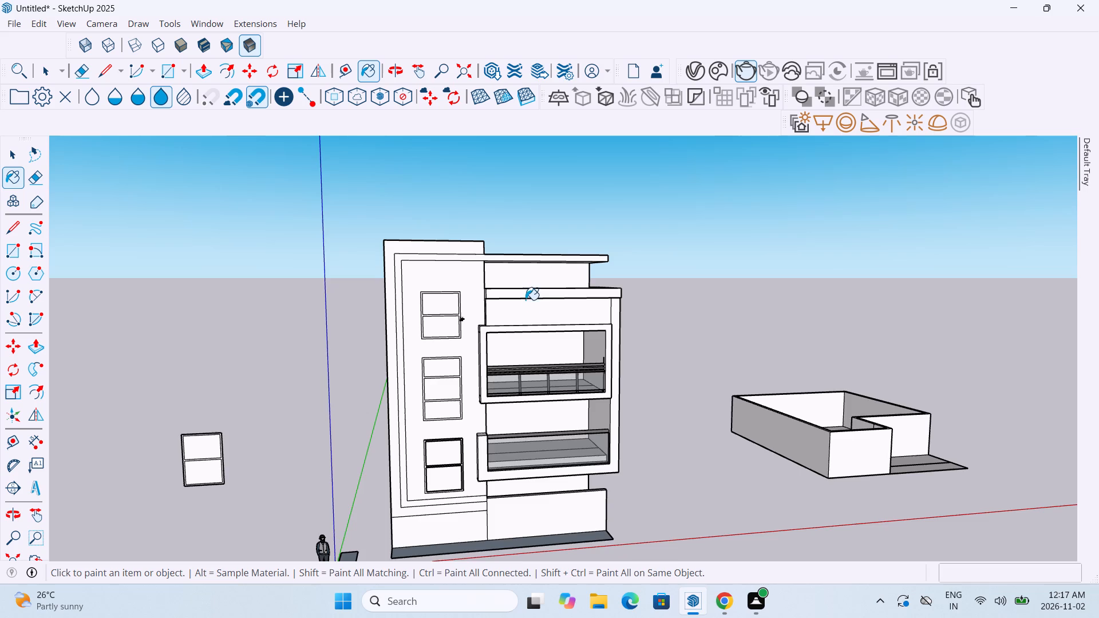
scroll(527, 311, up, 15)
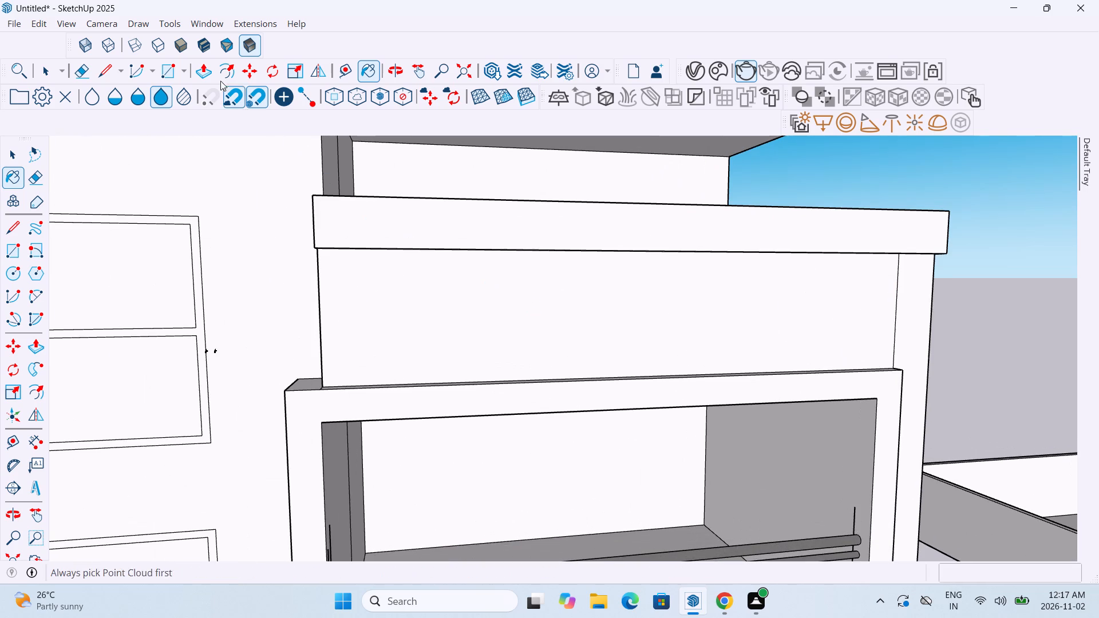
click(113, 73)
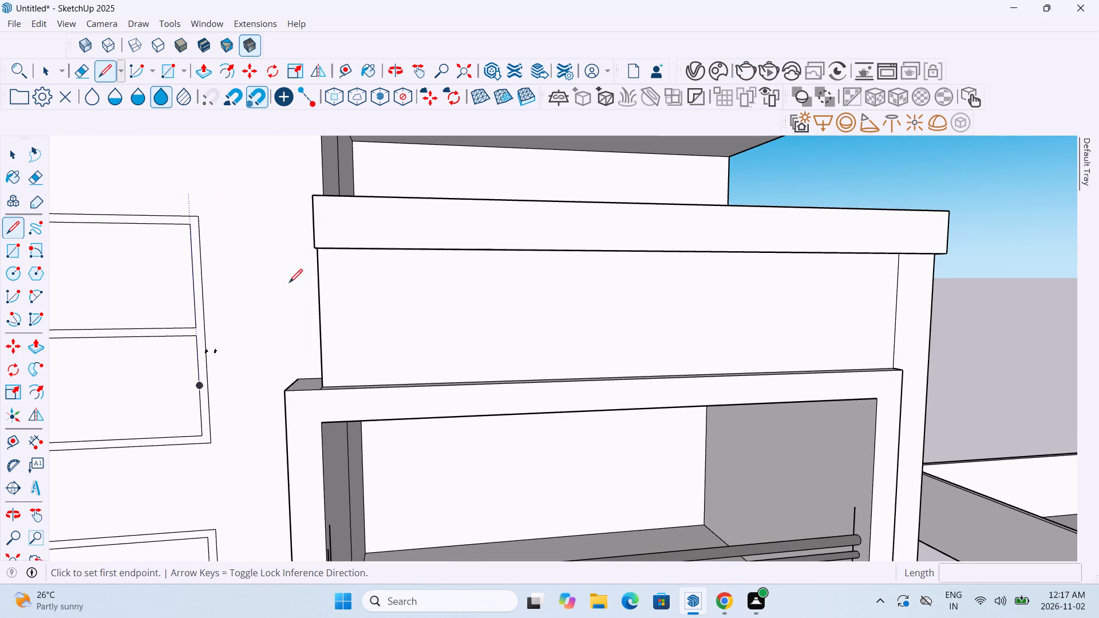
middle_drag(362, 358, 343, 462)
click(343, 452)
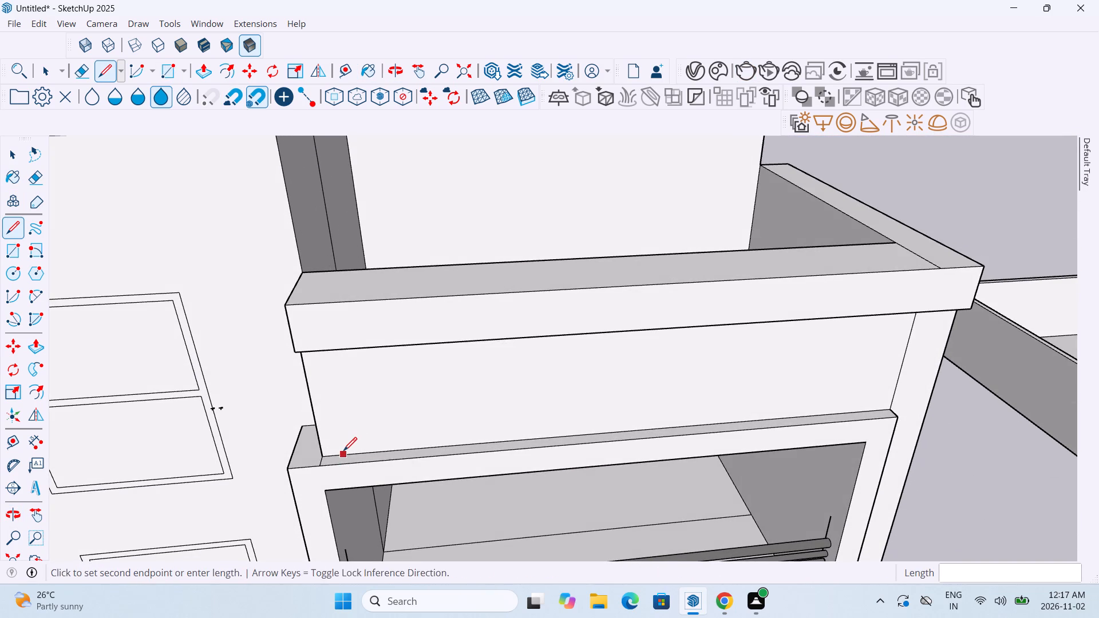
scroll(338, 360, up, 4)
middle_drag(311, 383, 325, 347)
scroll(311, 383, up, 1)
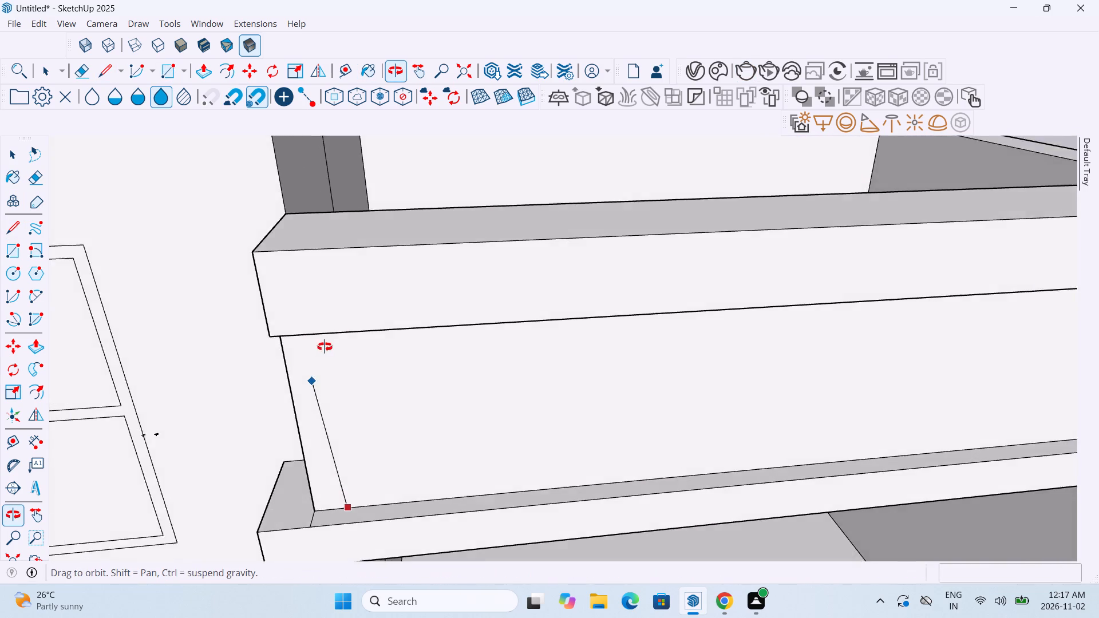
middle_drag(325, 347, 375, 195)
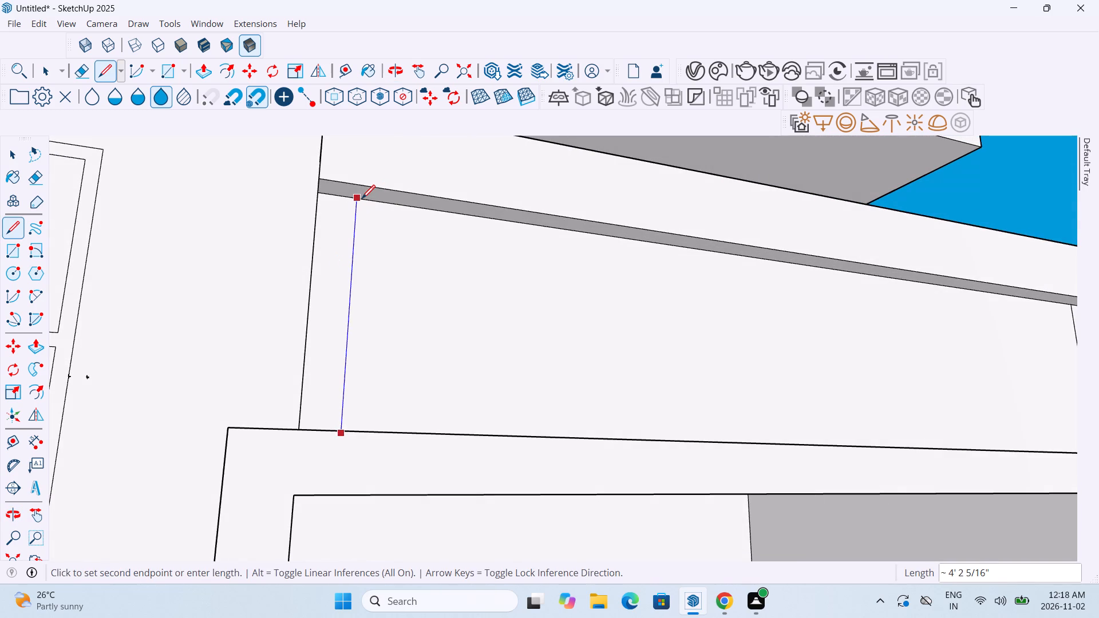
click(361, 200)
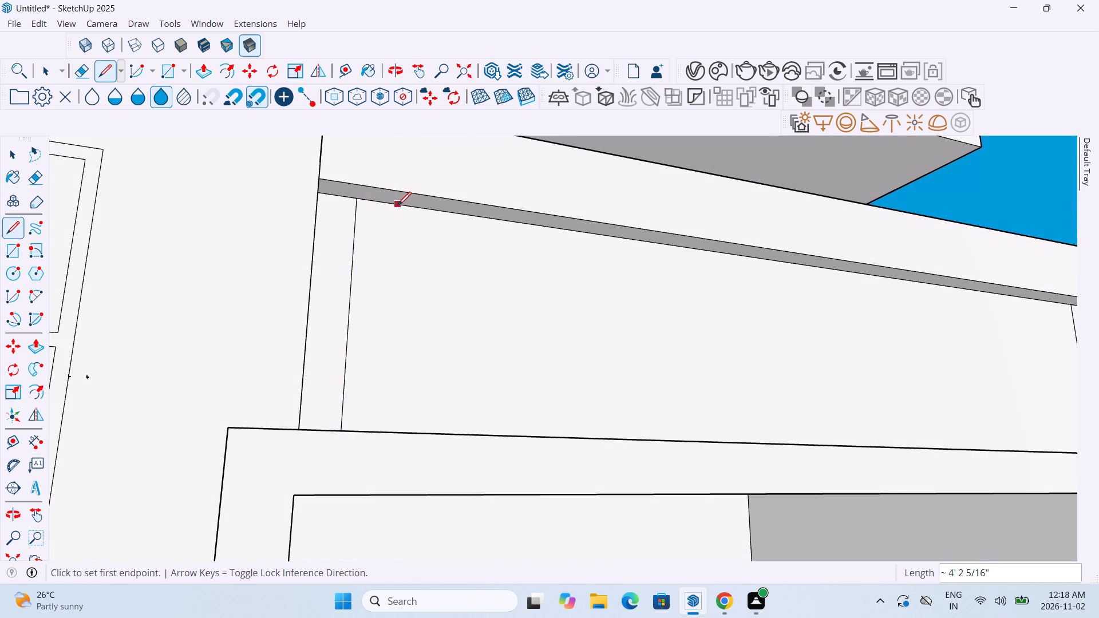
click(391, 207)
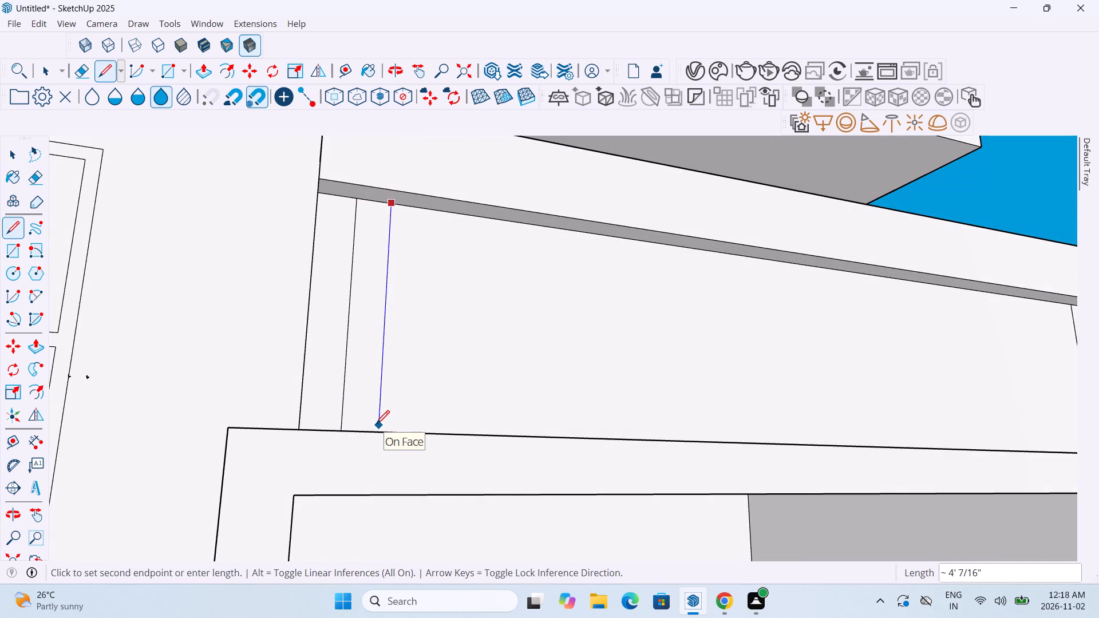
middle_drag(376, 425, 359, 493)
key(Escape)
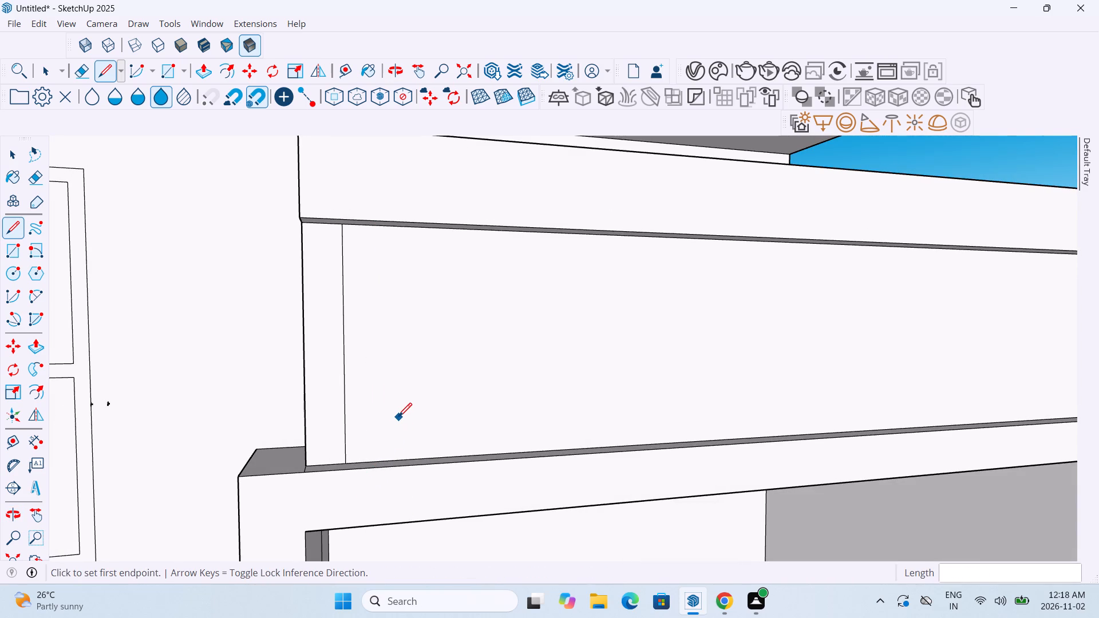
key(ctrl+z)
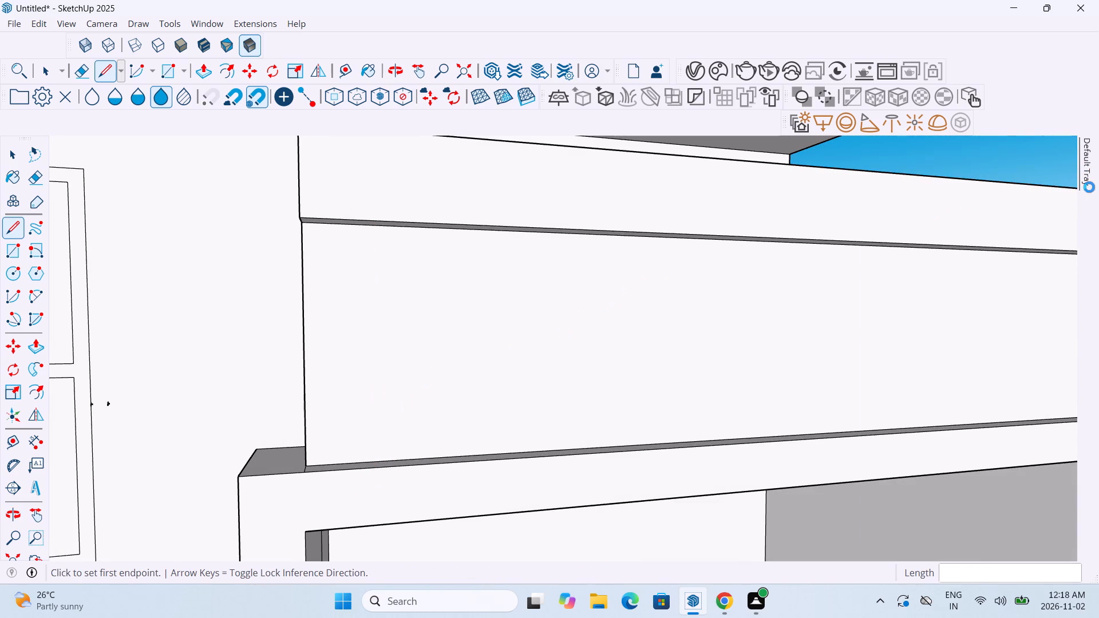
Paint the wall panel above the upper balcony with the reddish-brown material, last in the Wood collection.
click(1041, 370)
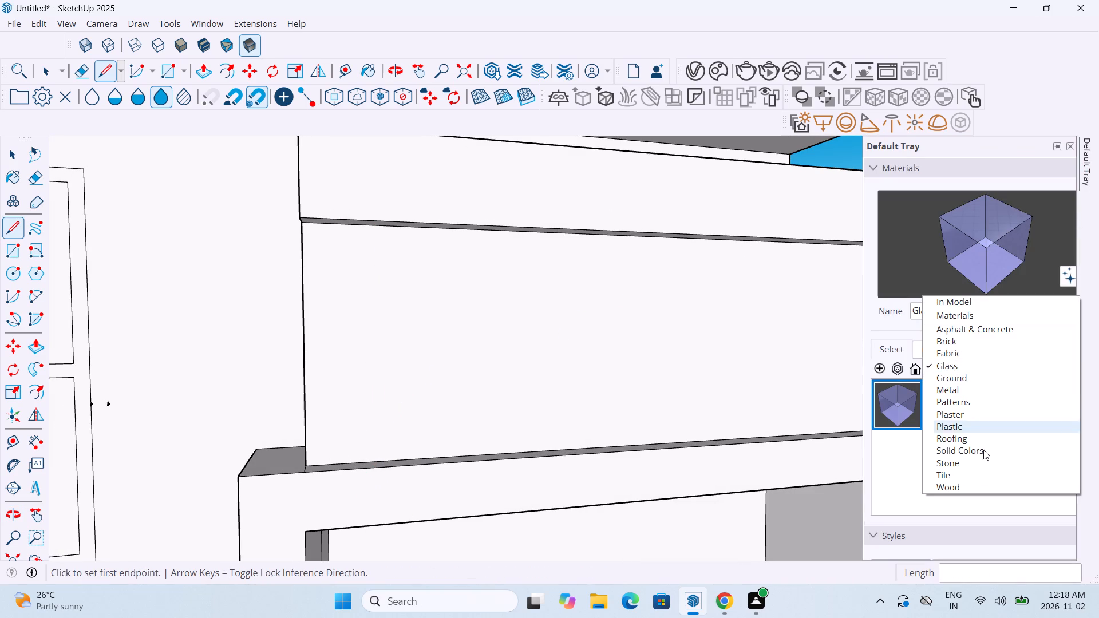
click(980, 485)
scroll(979, 435, down, 2)
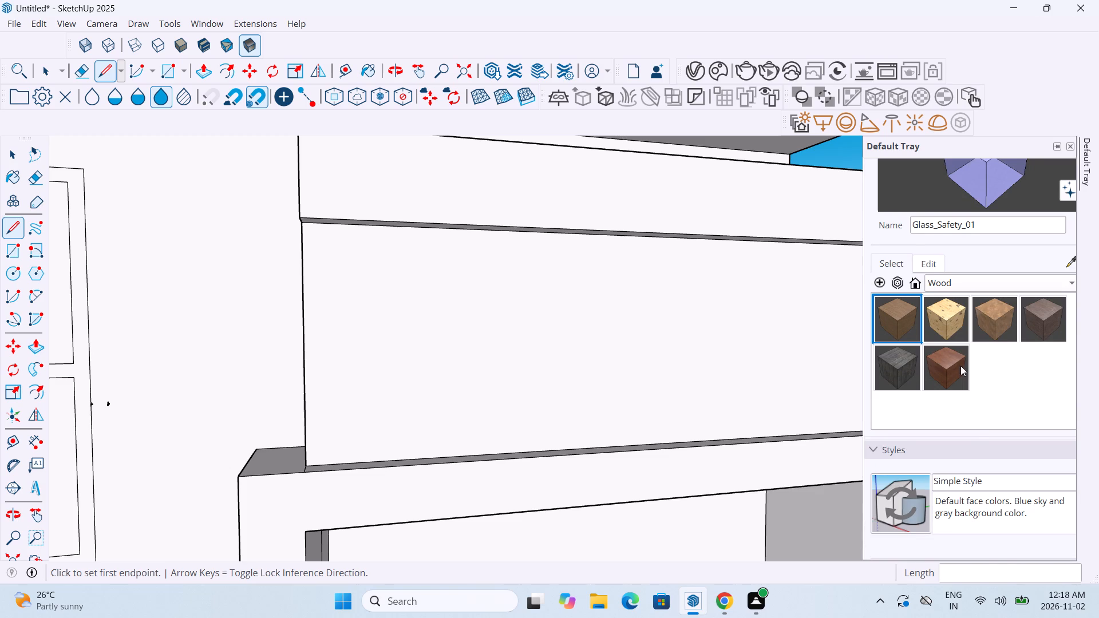
scroll(946, 356, up, 4)
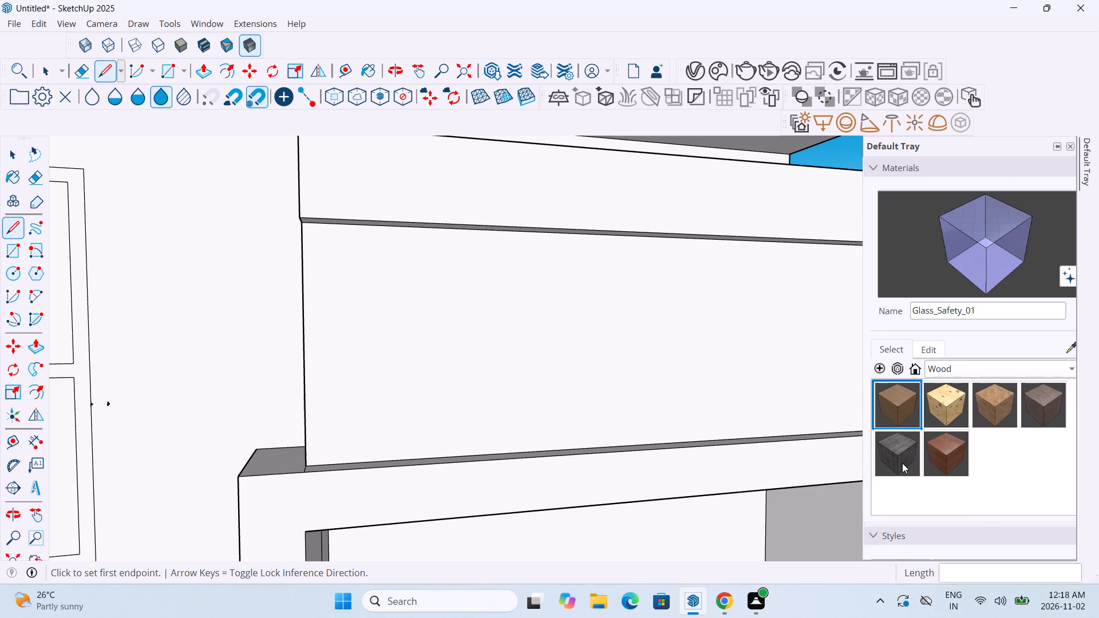
click(959, 463)
click(739, 325)
scroll(739, 325, down, 5)
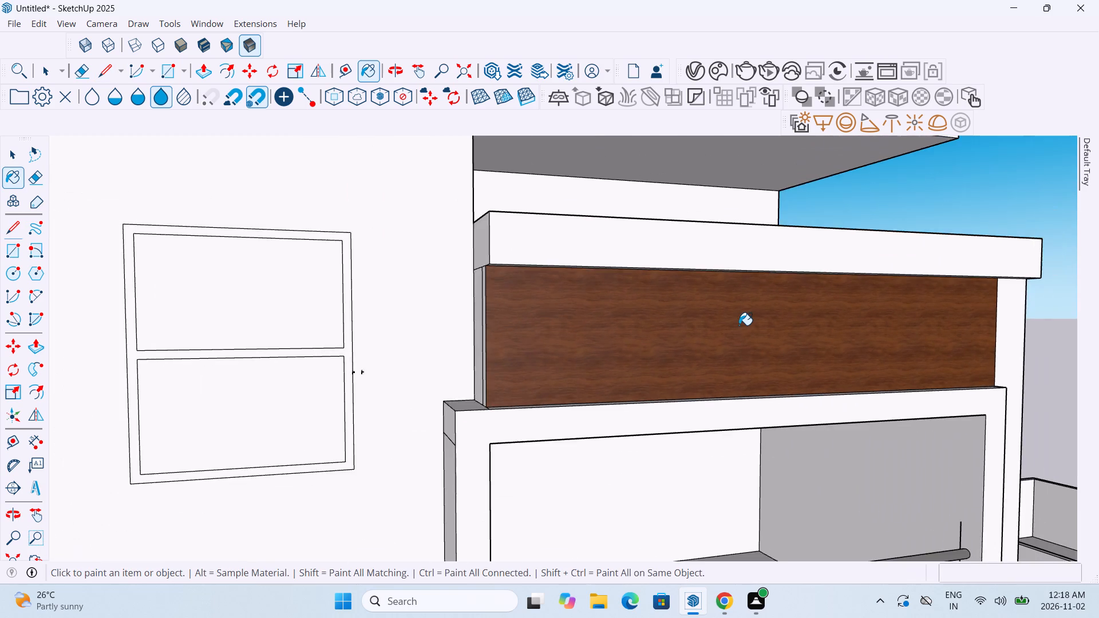
Render the facade in V-Ray and examine the wood finish on the panel above the upper balcony.
scroll(739, 325, down, 3)
middle_drag(785, 359, 649, 395)
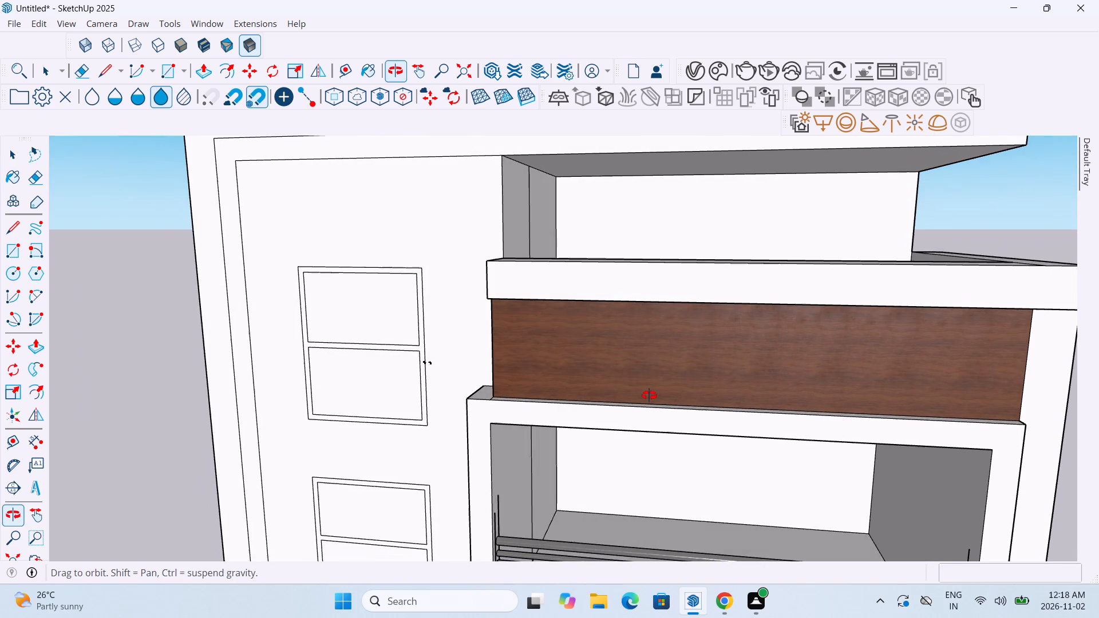
middle_drag(649, 395, 651, 395)
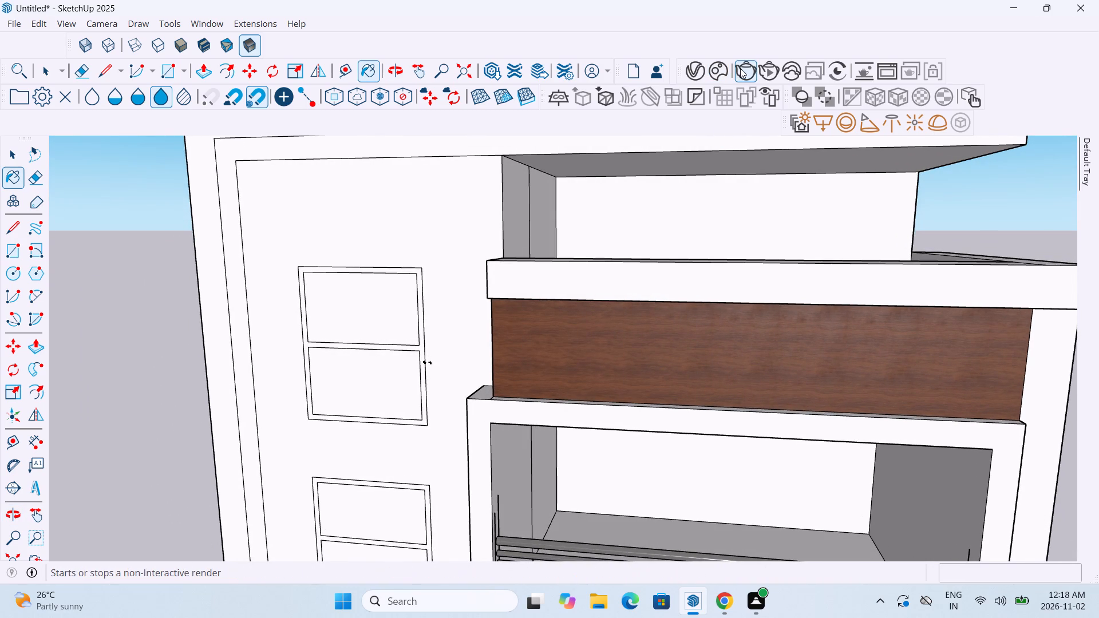
click(740, 68)
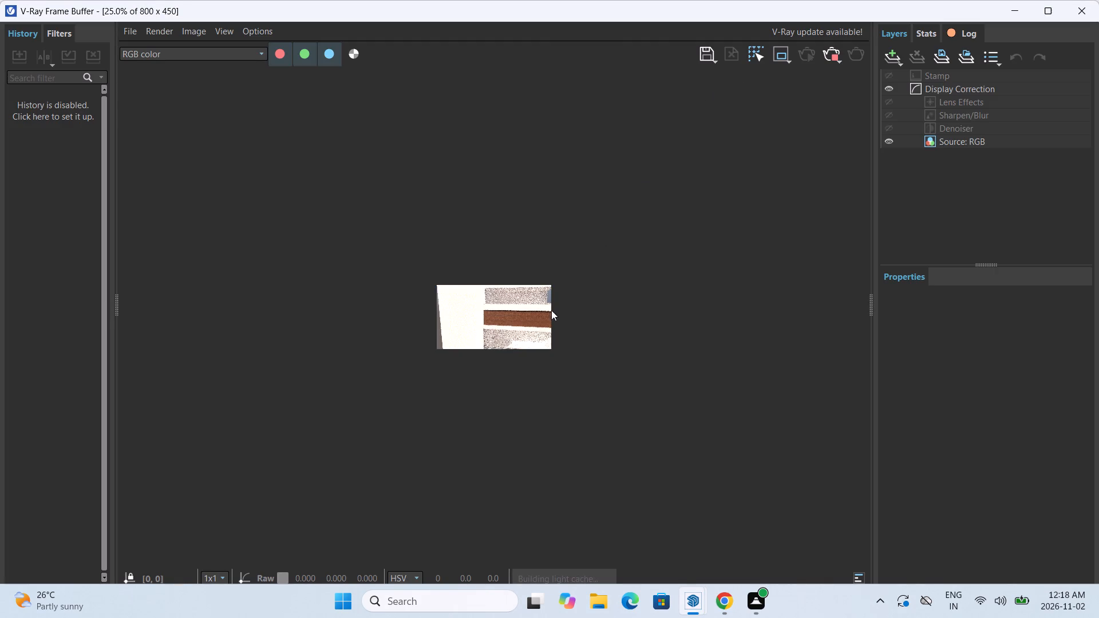
scroll(509, 330, up, 3)
scroll(509, 330, down, 1)
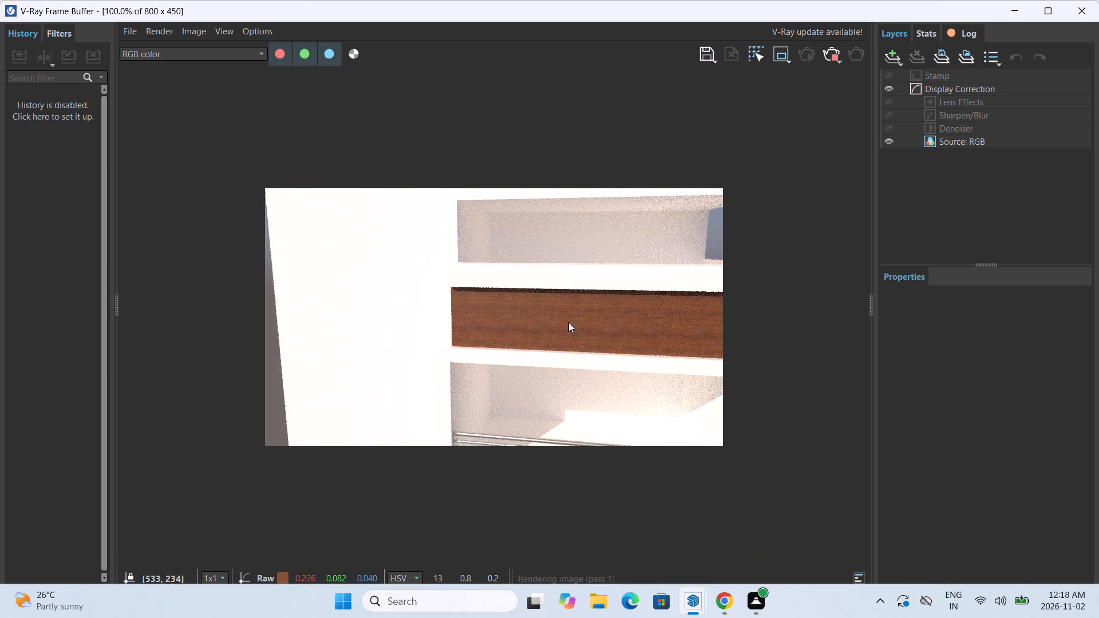
scroll(552, 318, up, 1)
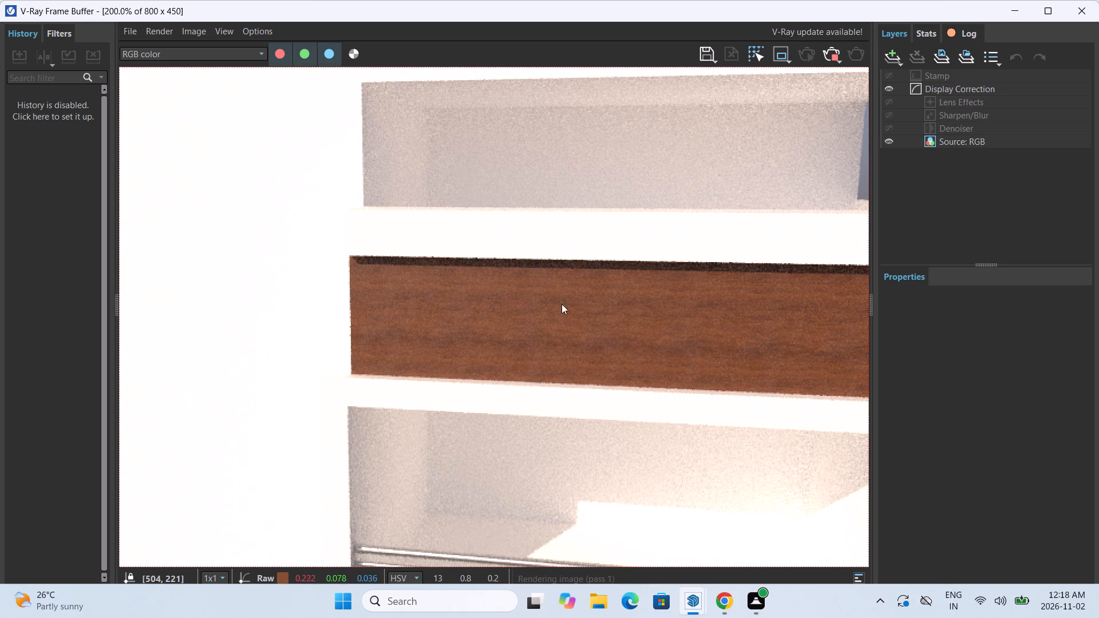
key(ctrl+z)
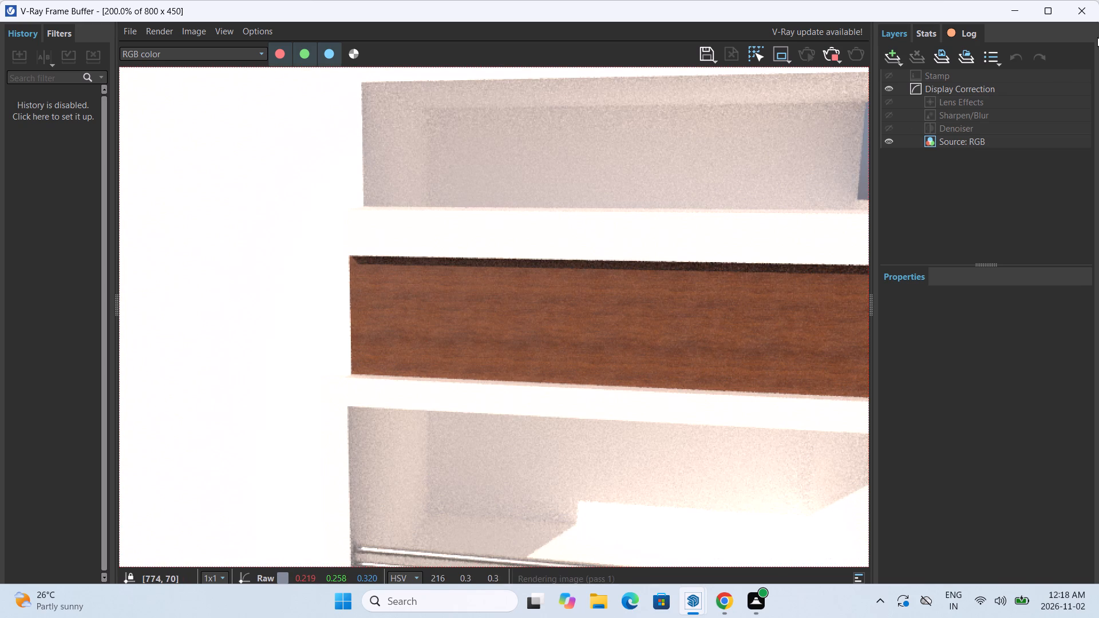
key(ctrl+z)
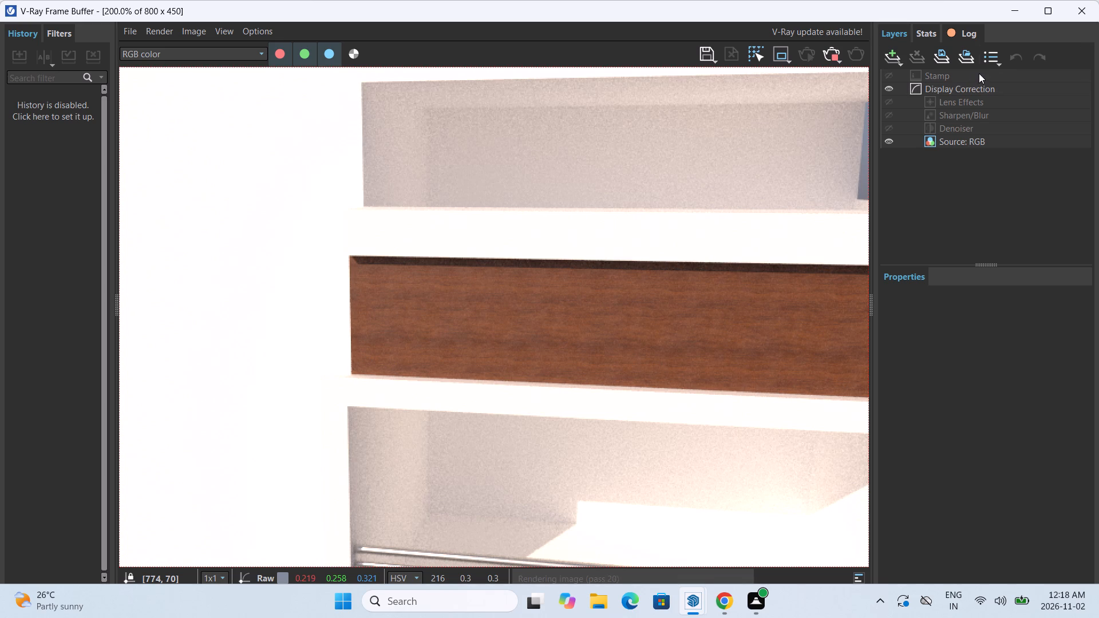
click(1089, 3)
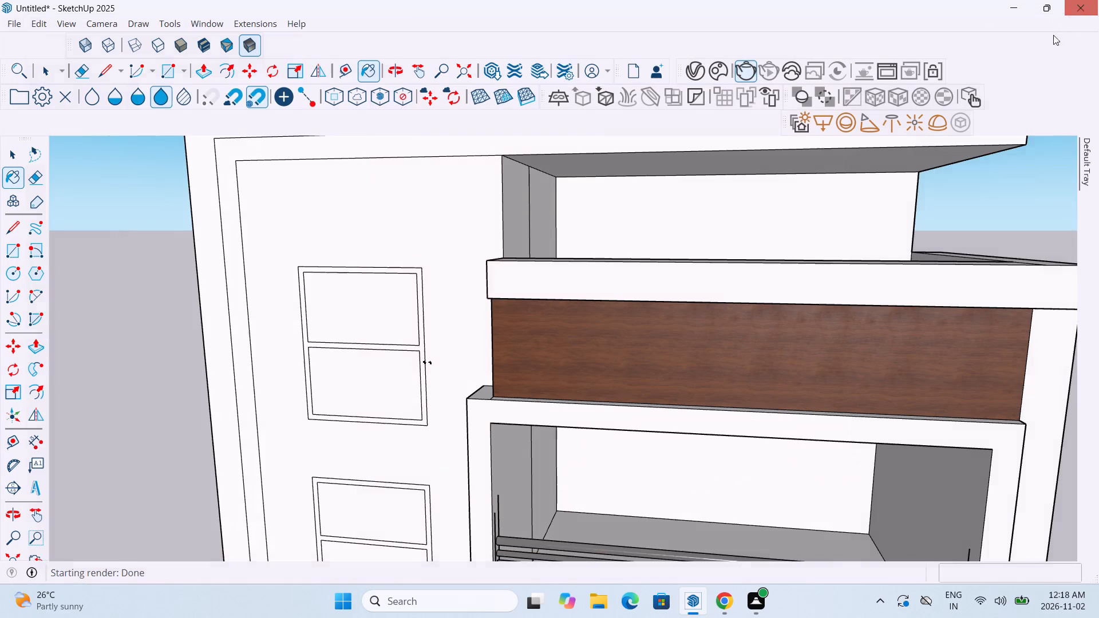
Undo the wood painting on the wall panel above the upper balcony.
scroll(835, 243, down, 2)
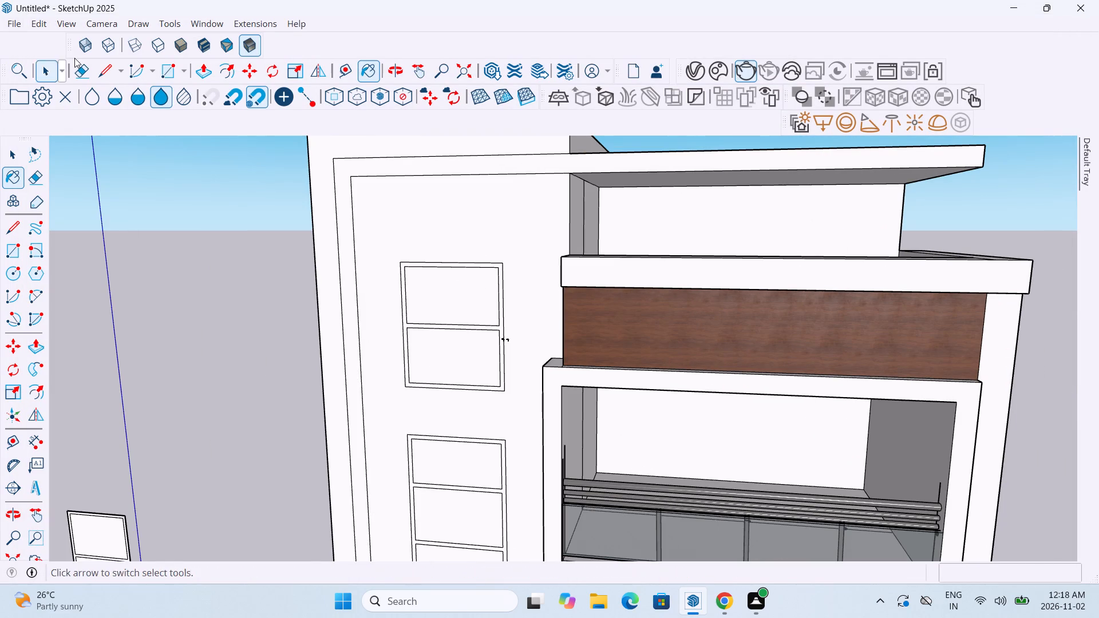
click(98, 68)
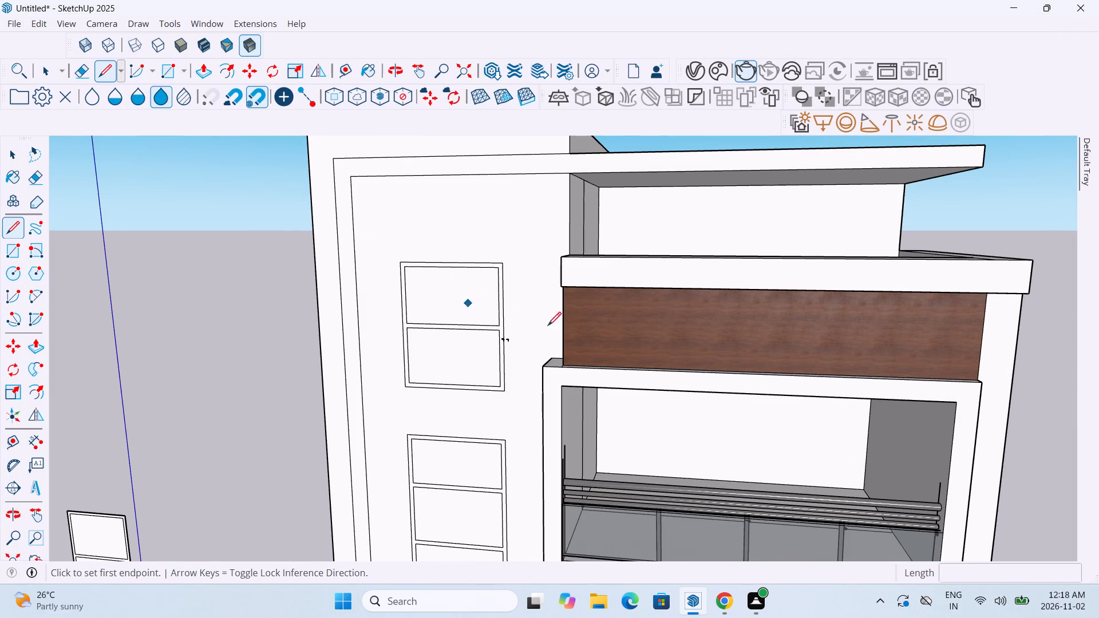
scroll(587, 327, up, 10)
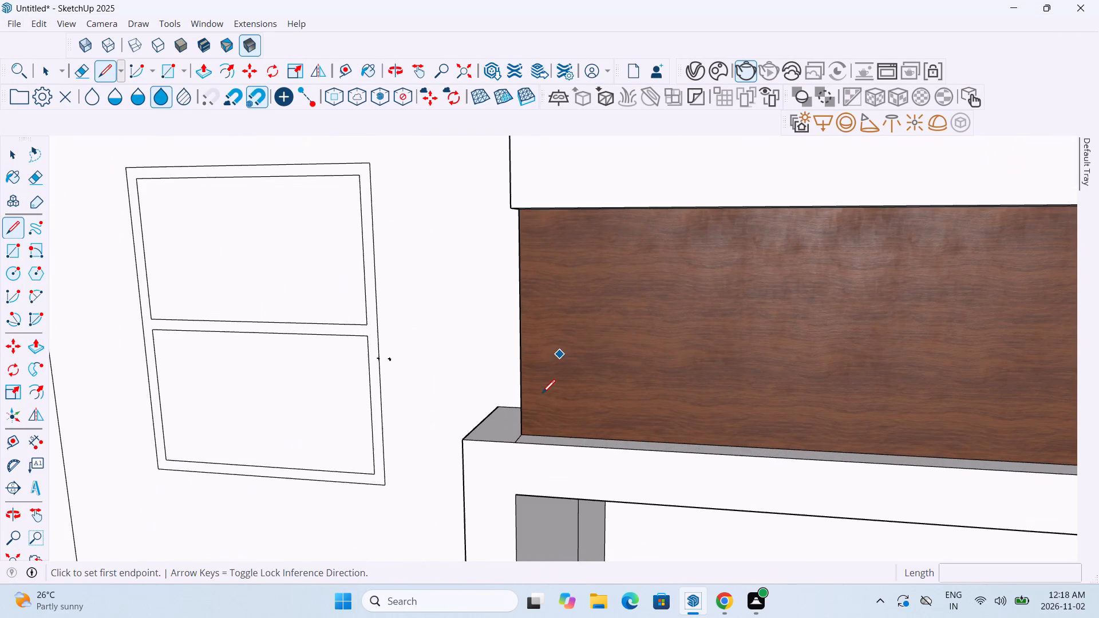
scroll(543, 395, up, 6)
key(ctrl+z)
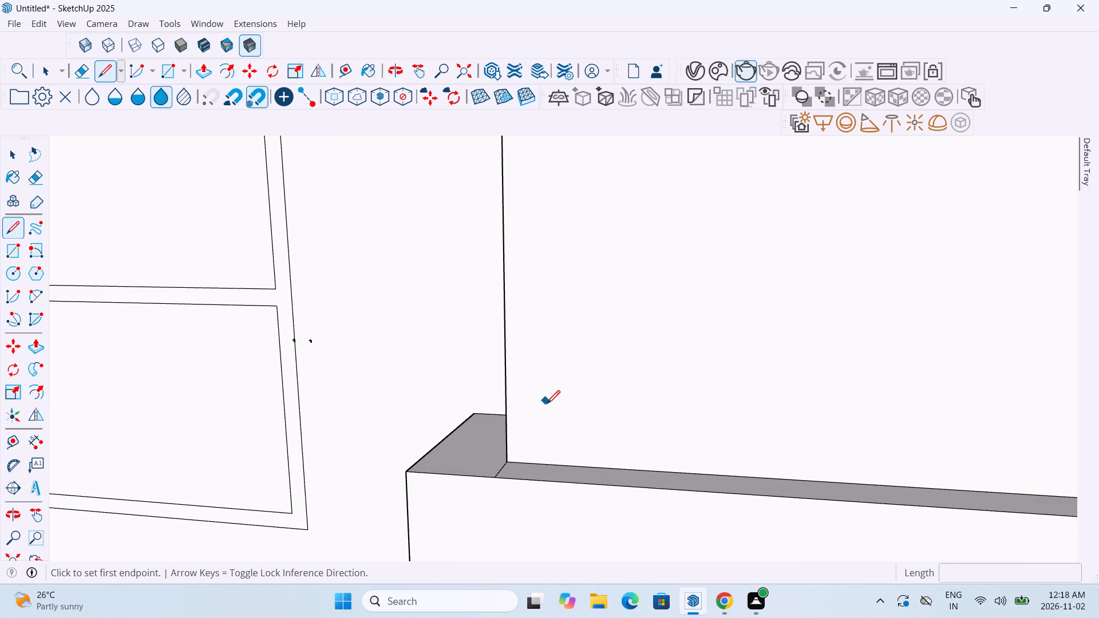
Draw a vertical line from the bottom edge to the top edge of the wall panel above the upper balcony, near its window-side edge.
click(547, 462)
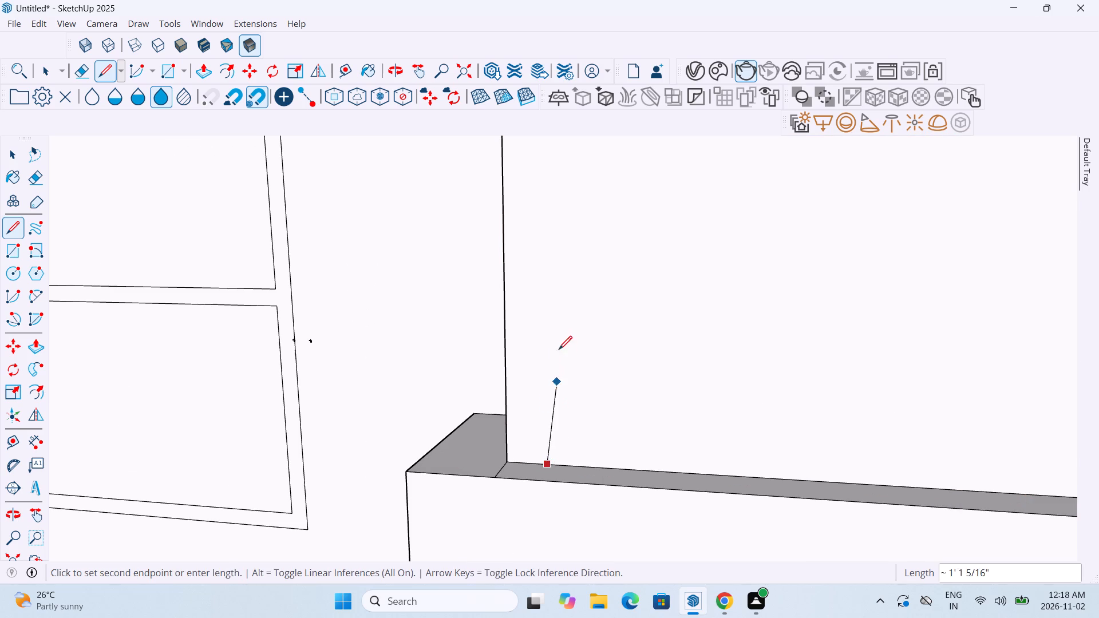
scroll(567, 330, down, 9)
scroll(558, 226, up, 11)
middle_drag(552, 229, 566, 145)
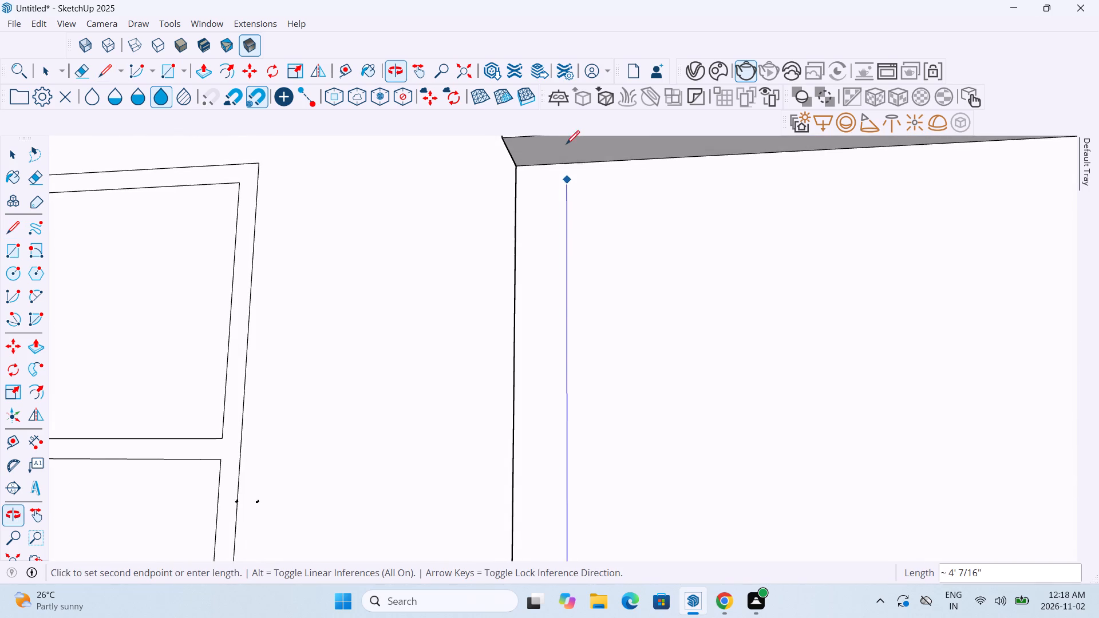
click(568, 159)
key(Escape)
scroll(568, 159, down, 6)
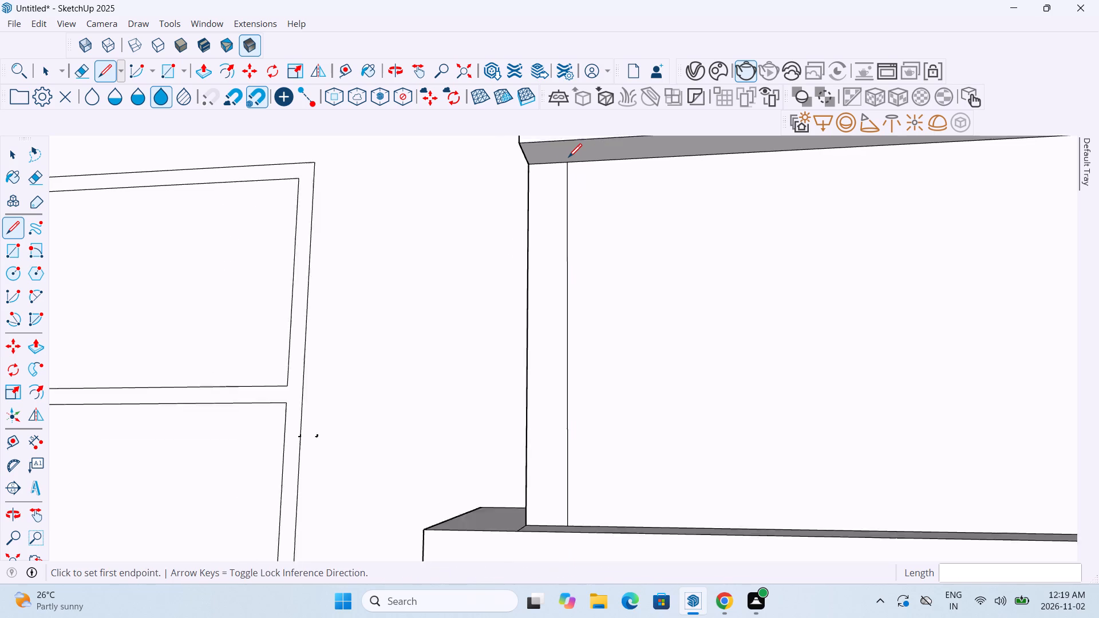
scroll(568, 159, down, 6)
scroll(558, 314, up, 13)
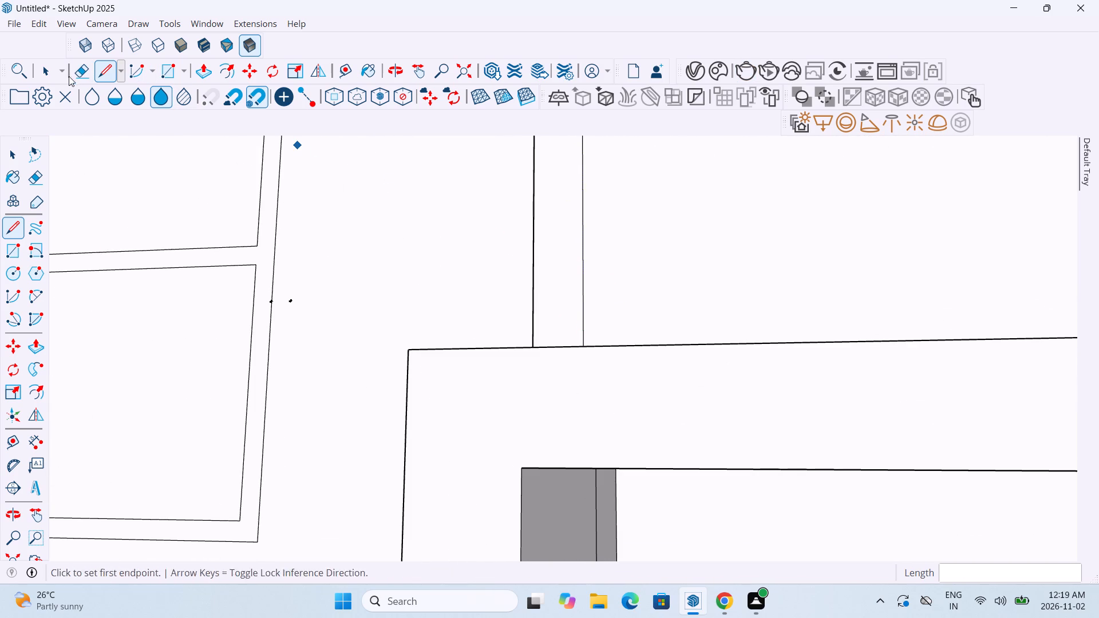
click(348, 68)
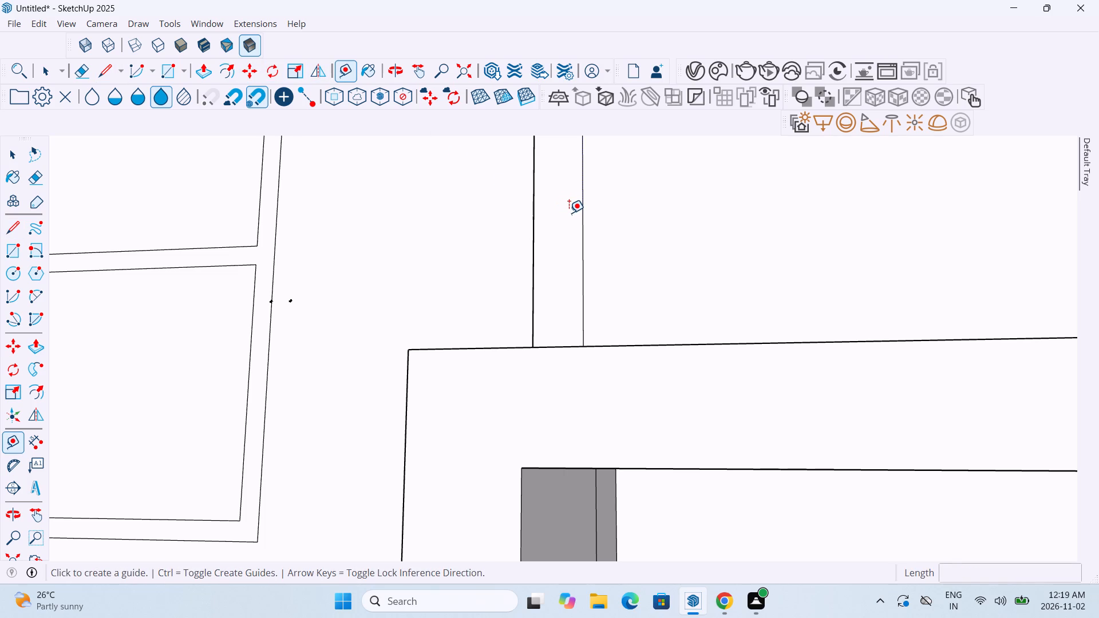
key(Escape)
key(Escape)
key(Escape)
Copy the vertical line a short distance along the panel's bottom edge, away from the window, as a second dividing line.
middle_drag(578, 253, 561, 362)
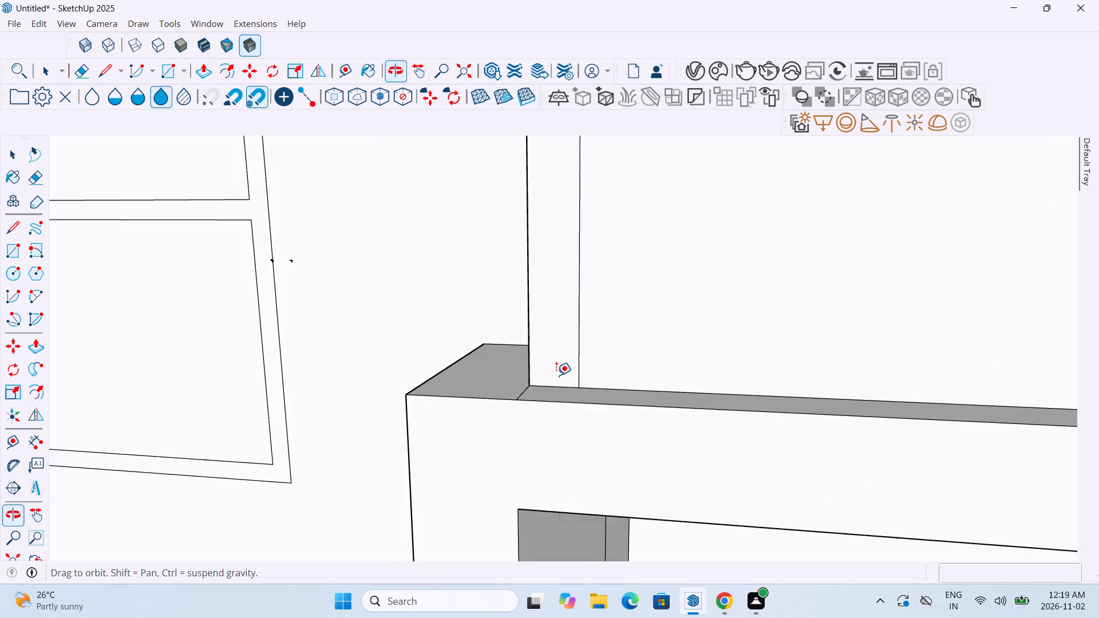
scroll(568, 382, up, 6)
key(m)
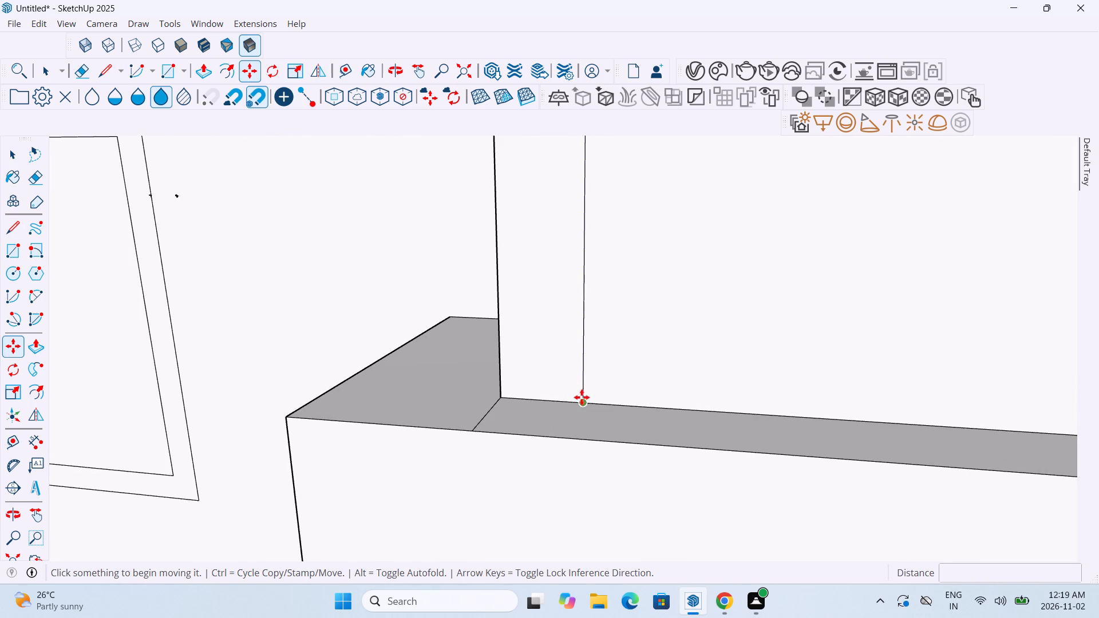
click(583, 393)
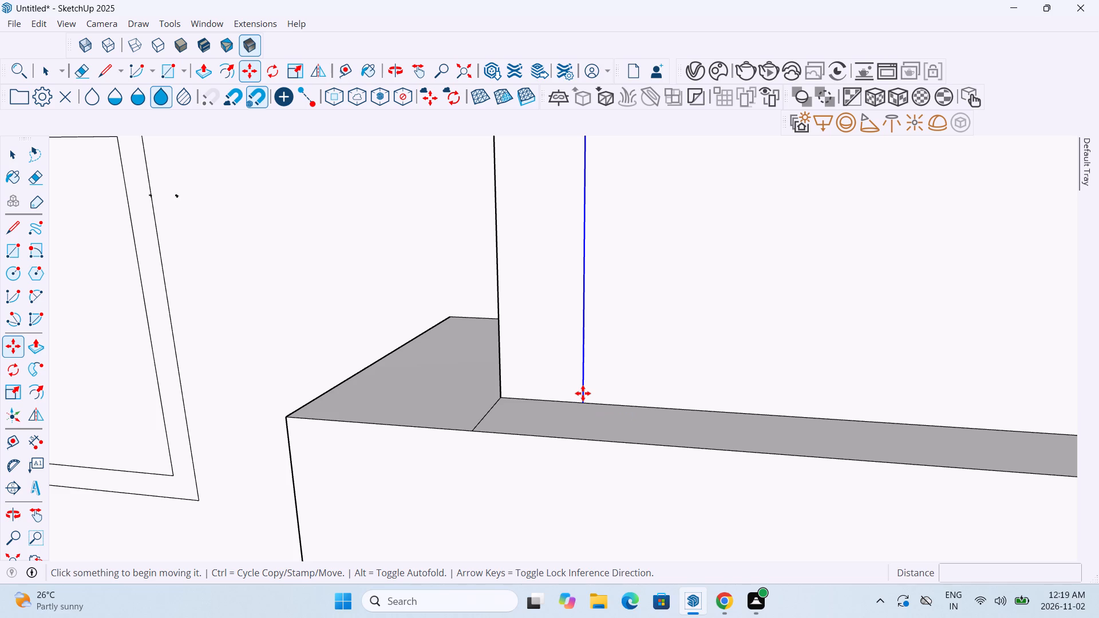
scroll(588, 409, up, 6)
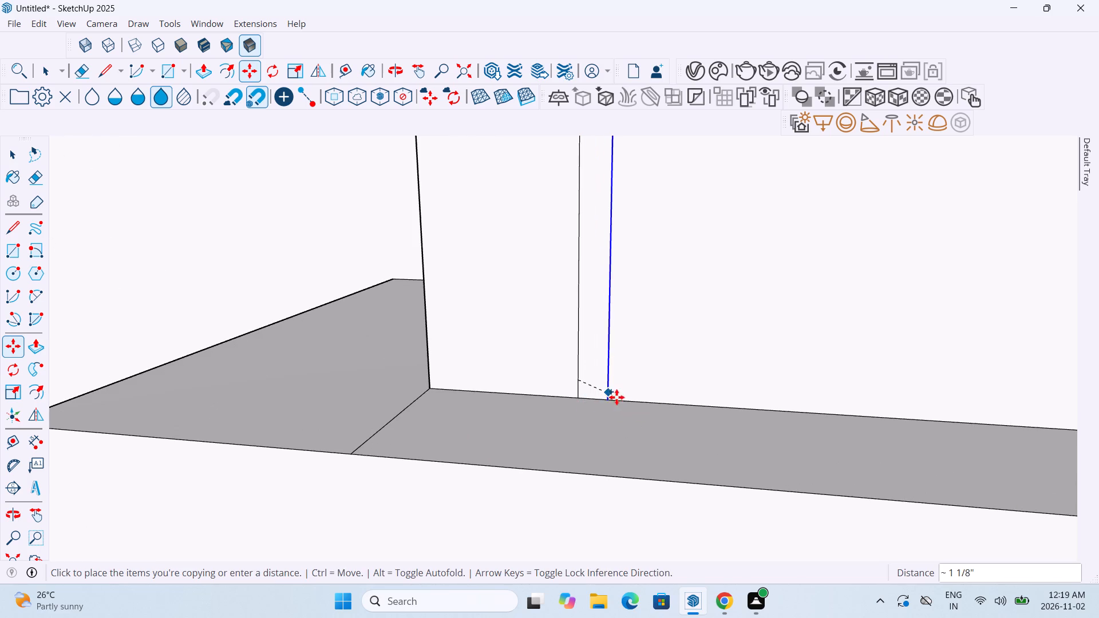
scroll(627, 399, down, 5)
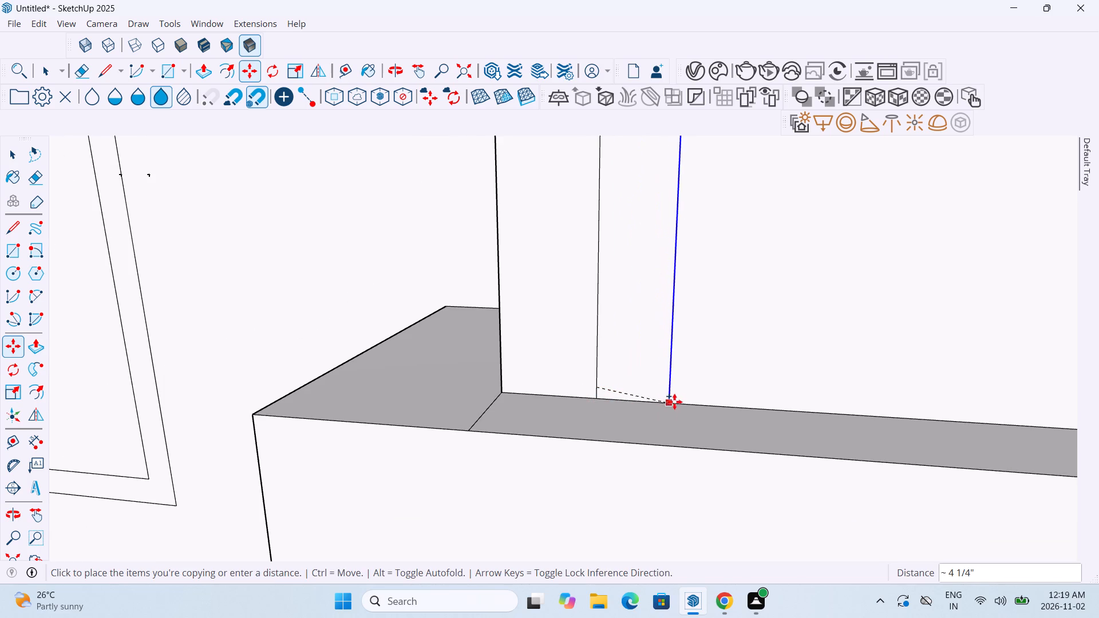
click(683, 402)
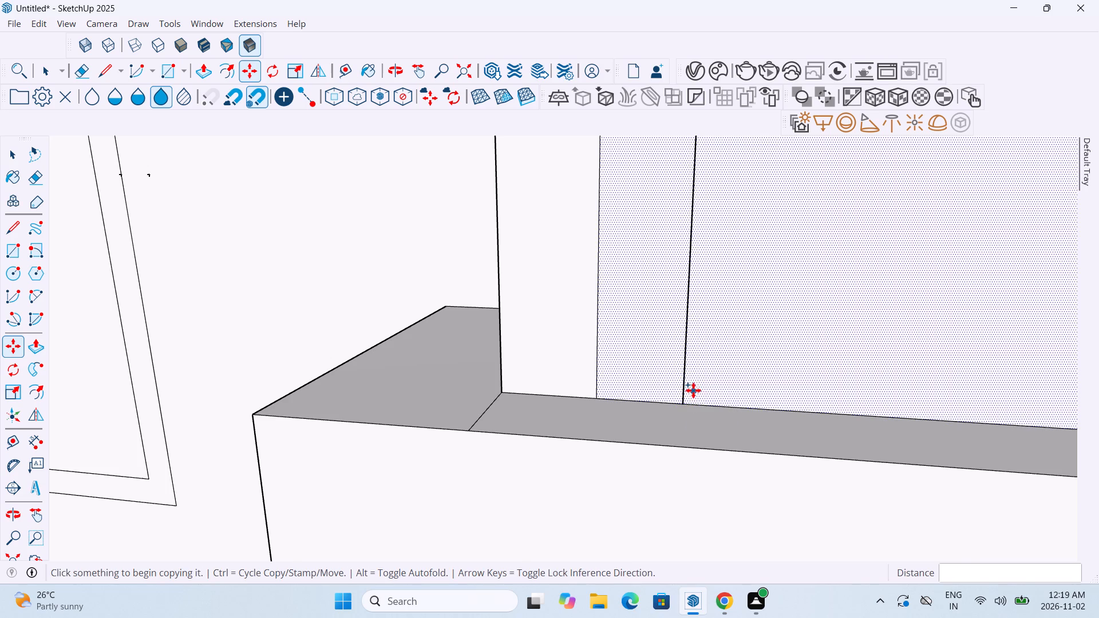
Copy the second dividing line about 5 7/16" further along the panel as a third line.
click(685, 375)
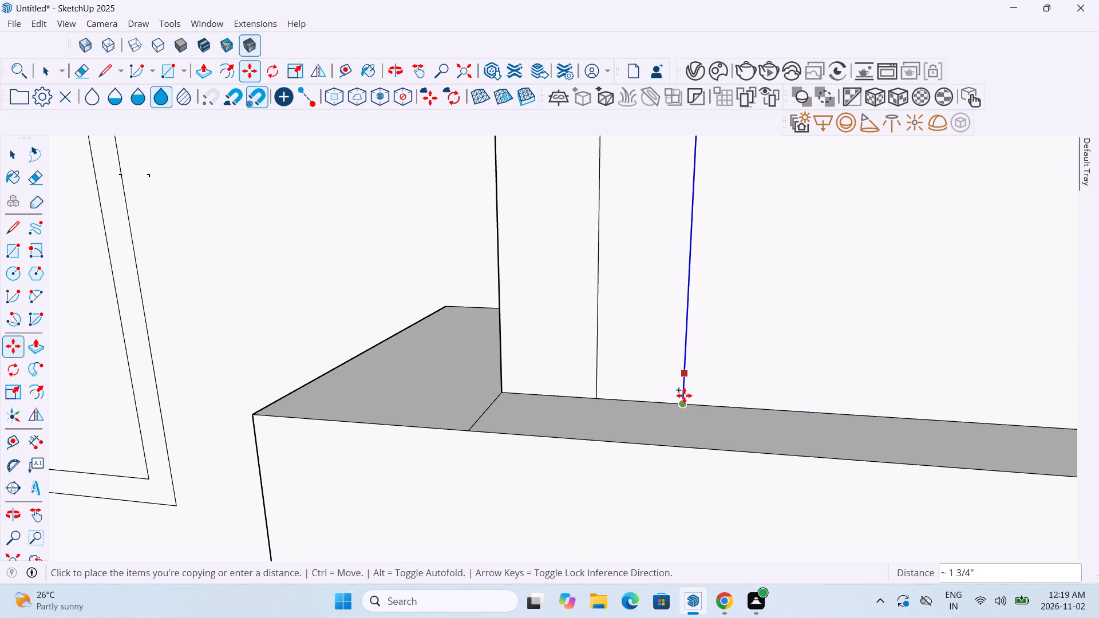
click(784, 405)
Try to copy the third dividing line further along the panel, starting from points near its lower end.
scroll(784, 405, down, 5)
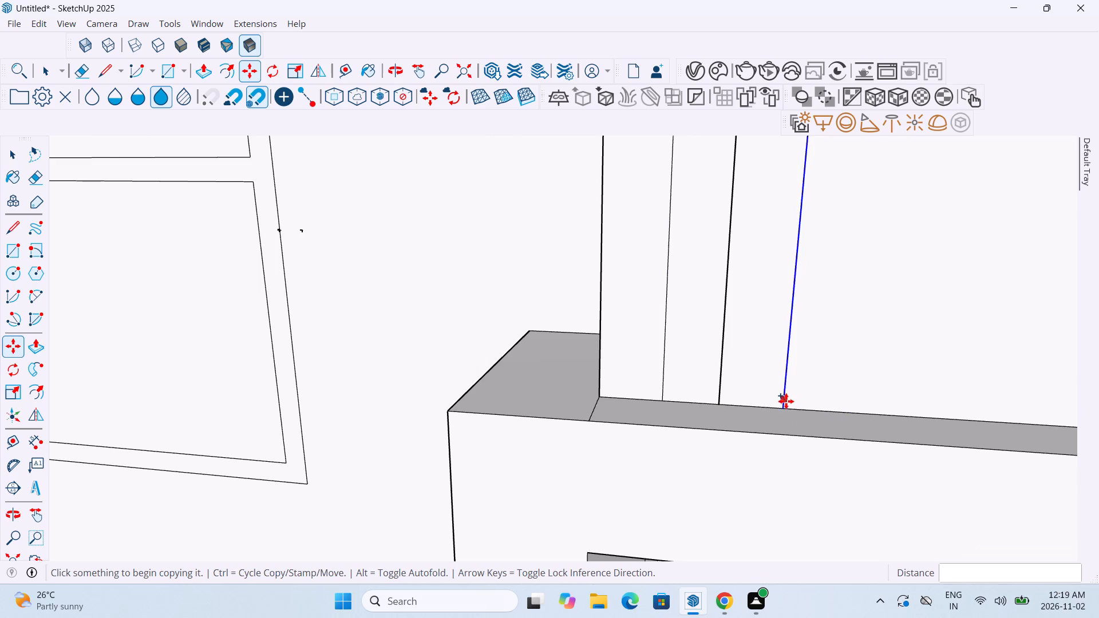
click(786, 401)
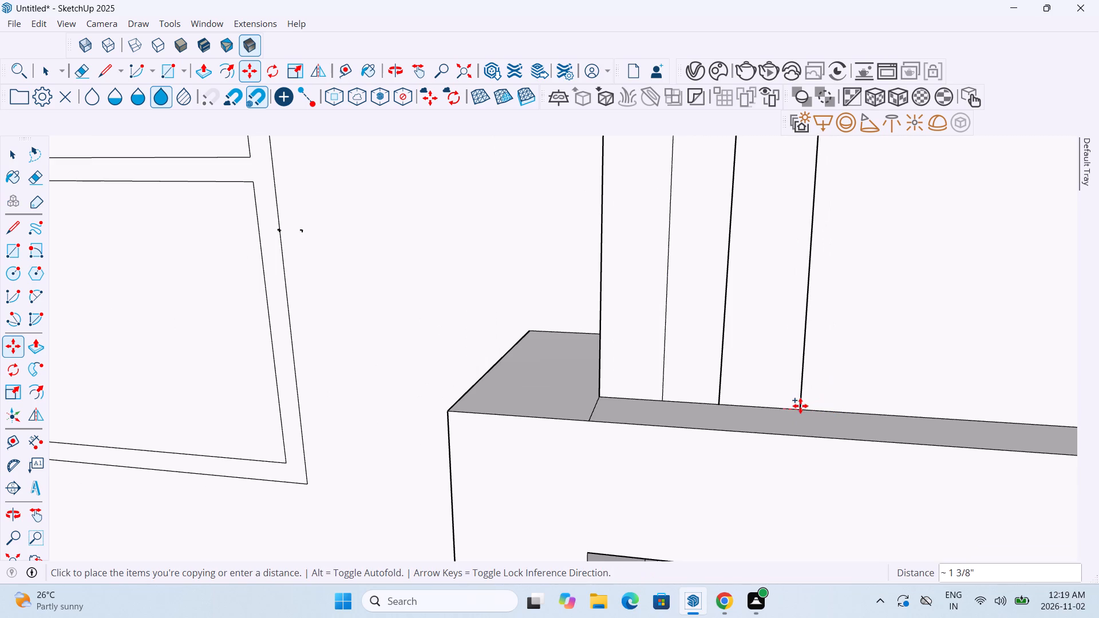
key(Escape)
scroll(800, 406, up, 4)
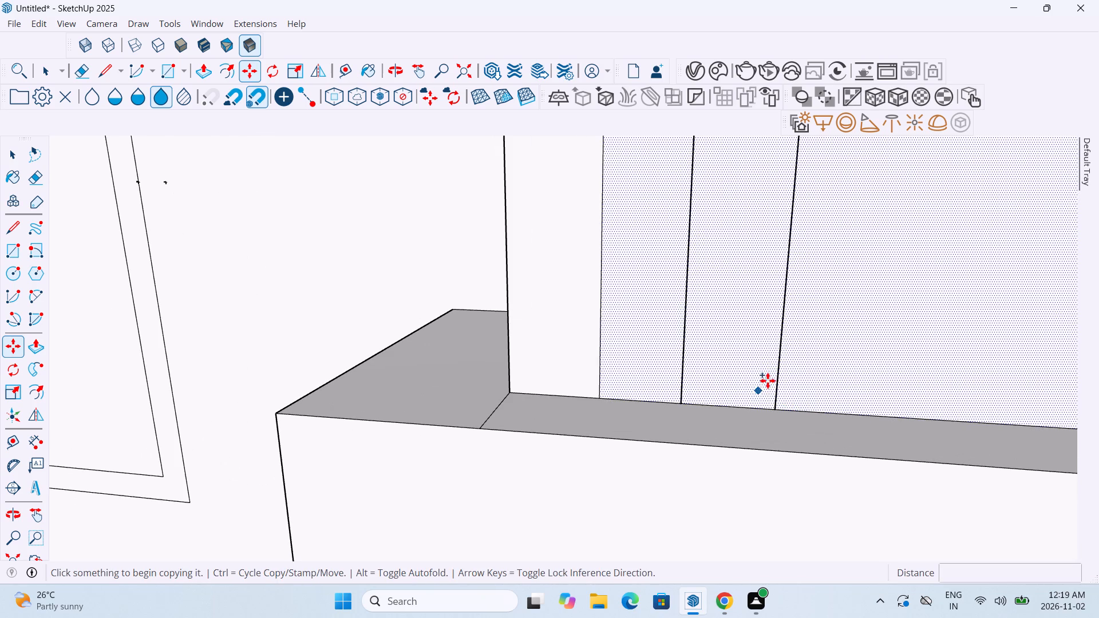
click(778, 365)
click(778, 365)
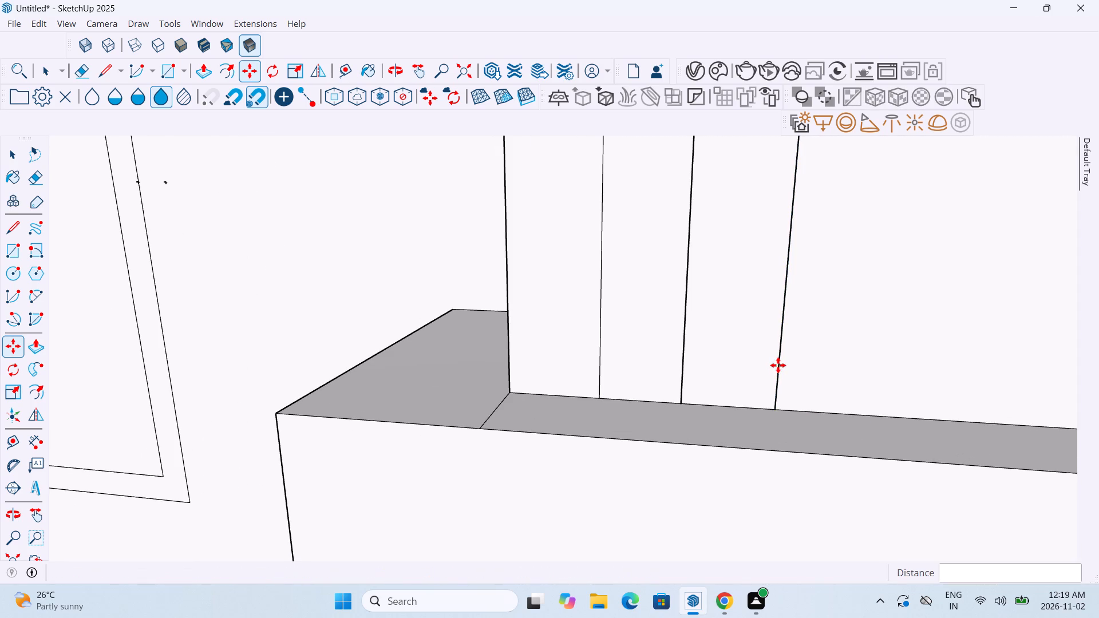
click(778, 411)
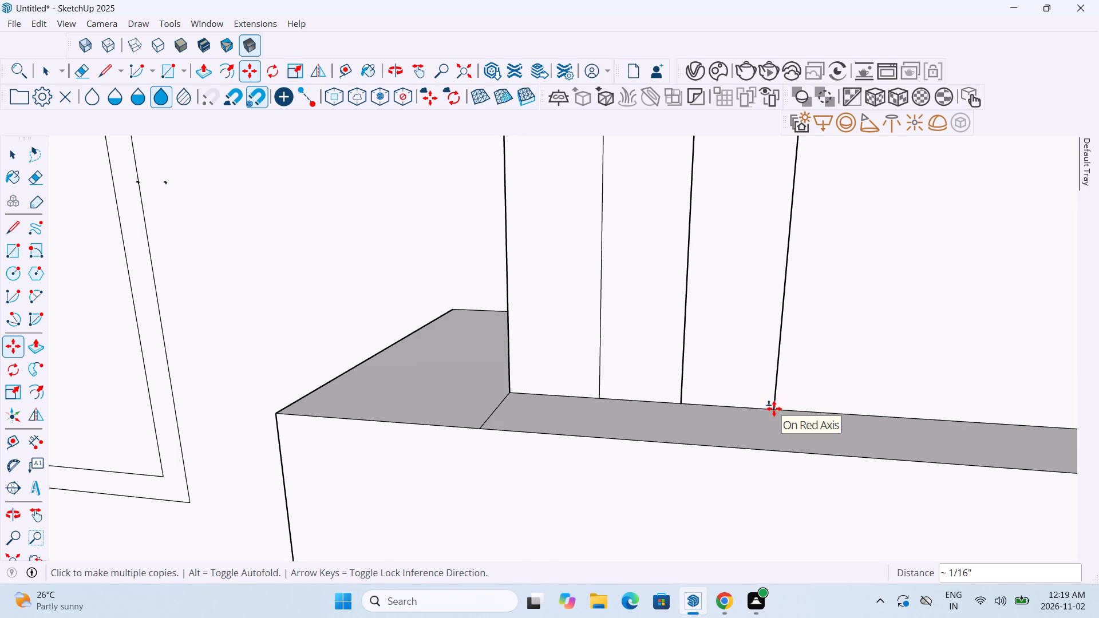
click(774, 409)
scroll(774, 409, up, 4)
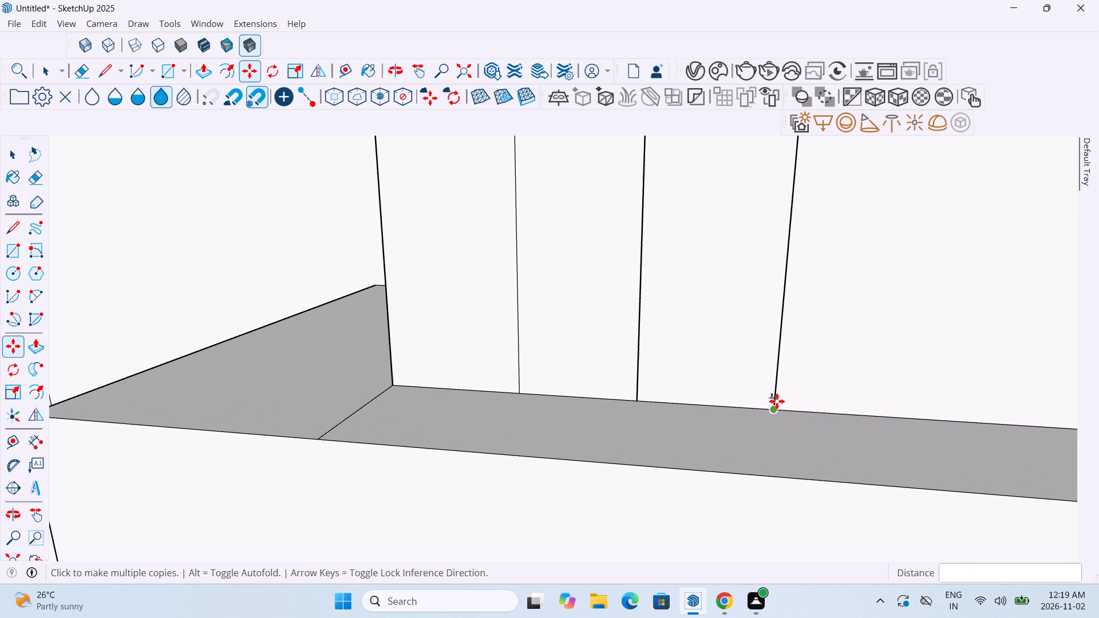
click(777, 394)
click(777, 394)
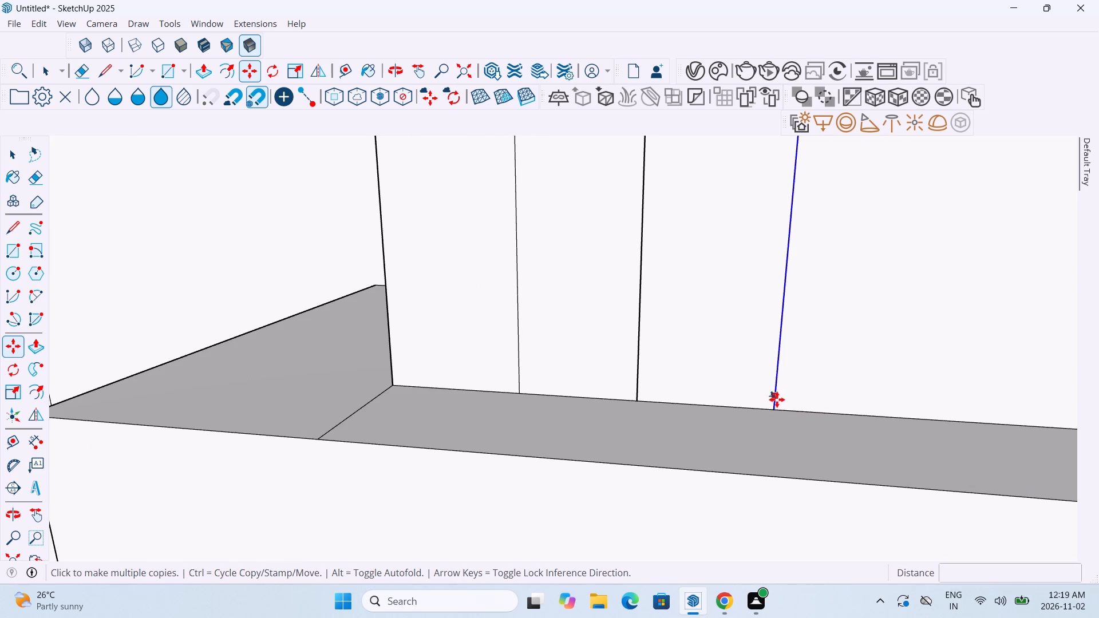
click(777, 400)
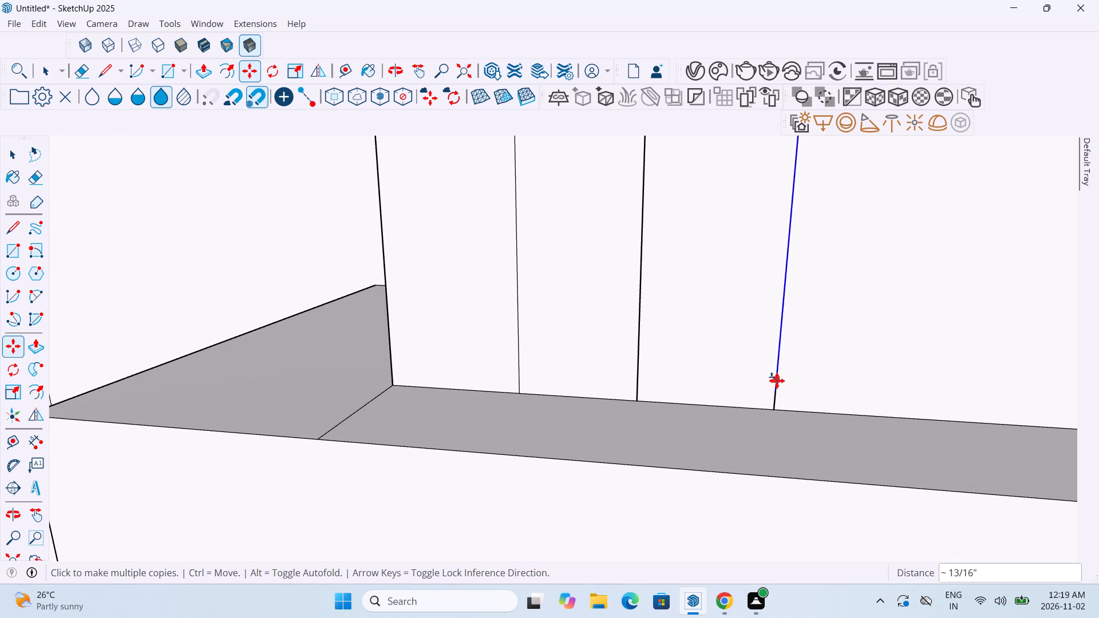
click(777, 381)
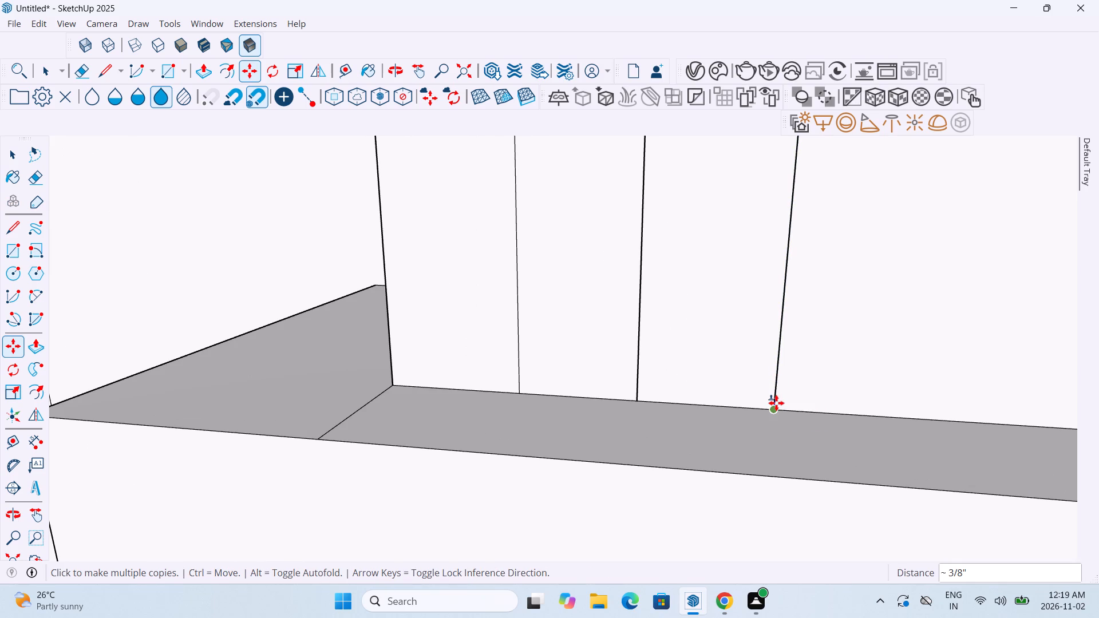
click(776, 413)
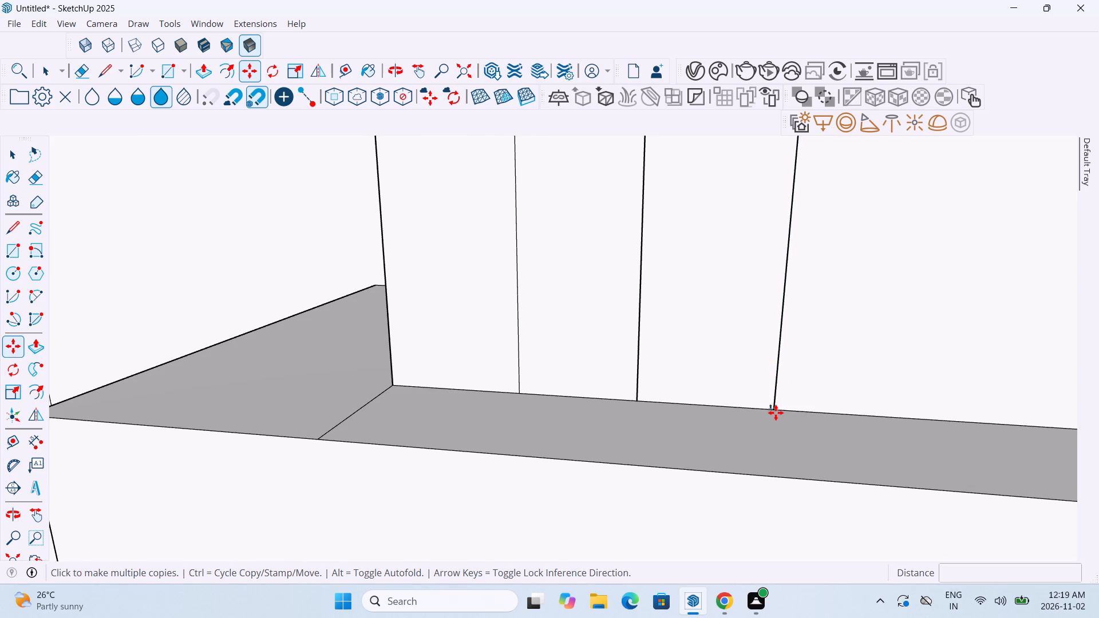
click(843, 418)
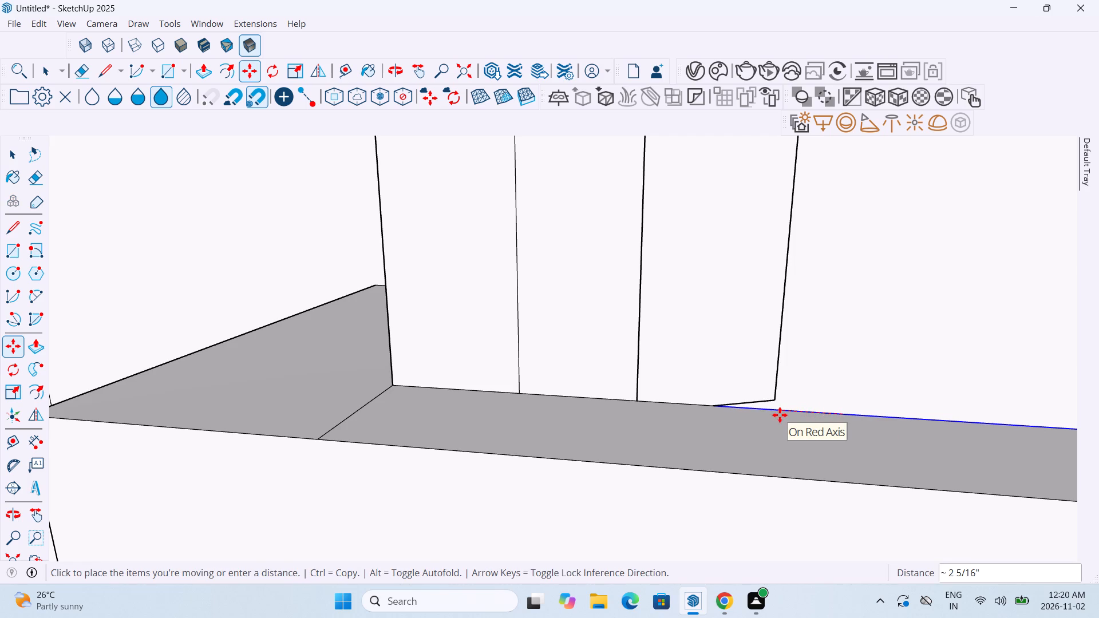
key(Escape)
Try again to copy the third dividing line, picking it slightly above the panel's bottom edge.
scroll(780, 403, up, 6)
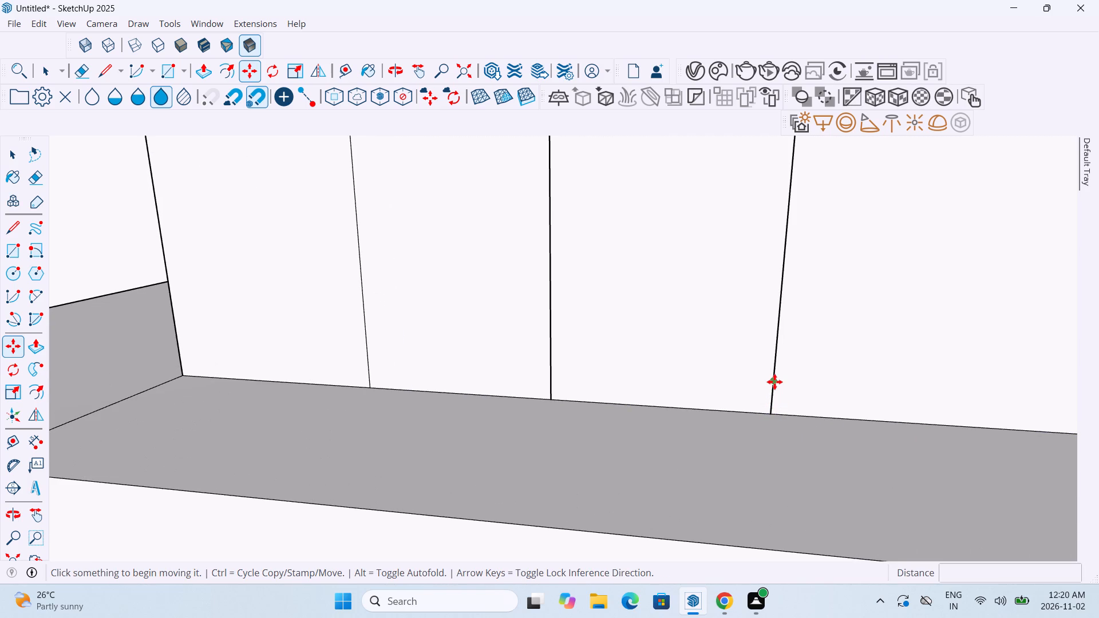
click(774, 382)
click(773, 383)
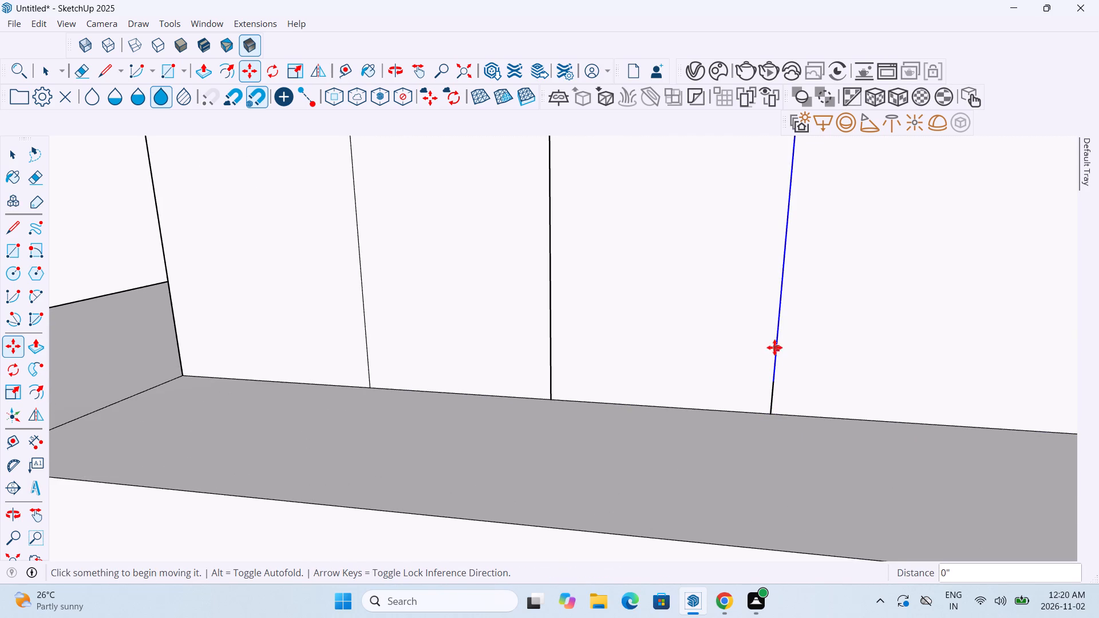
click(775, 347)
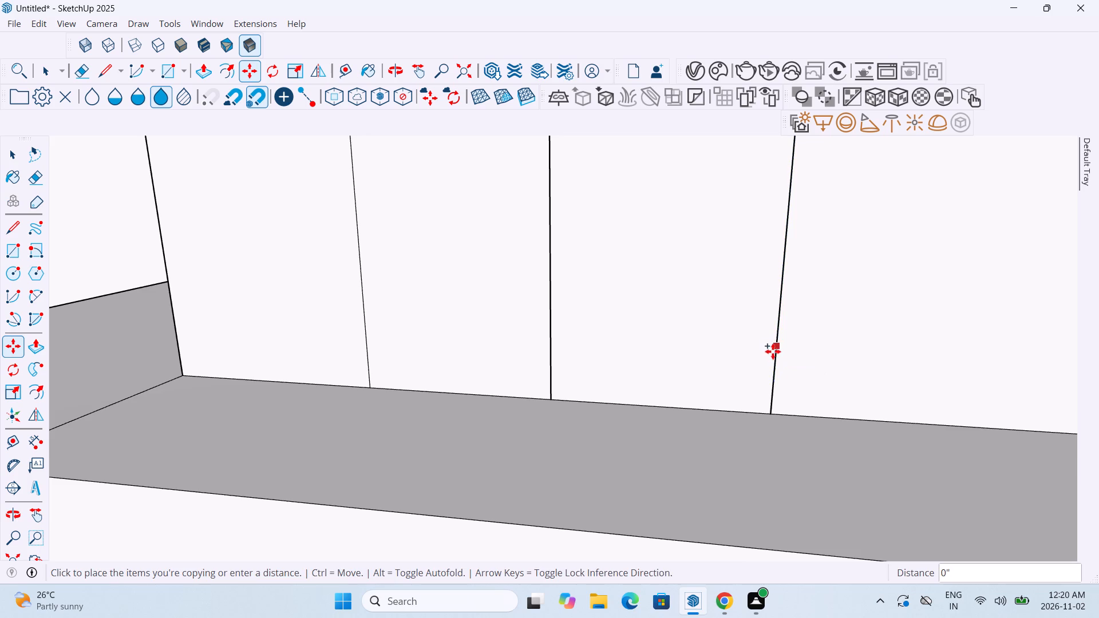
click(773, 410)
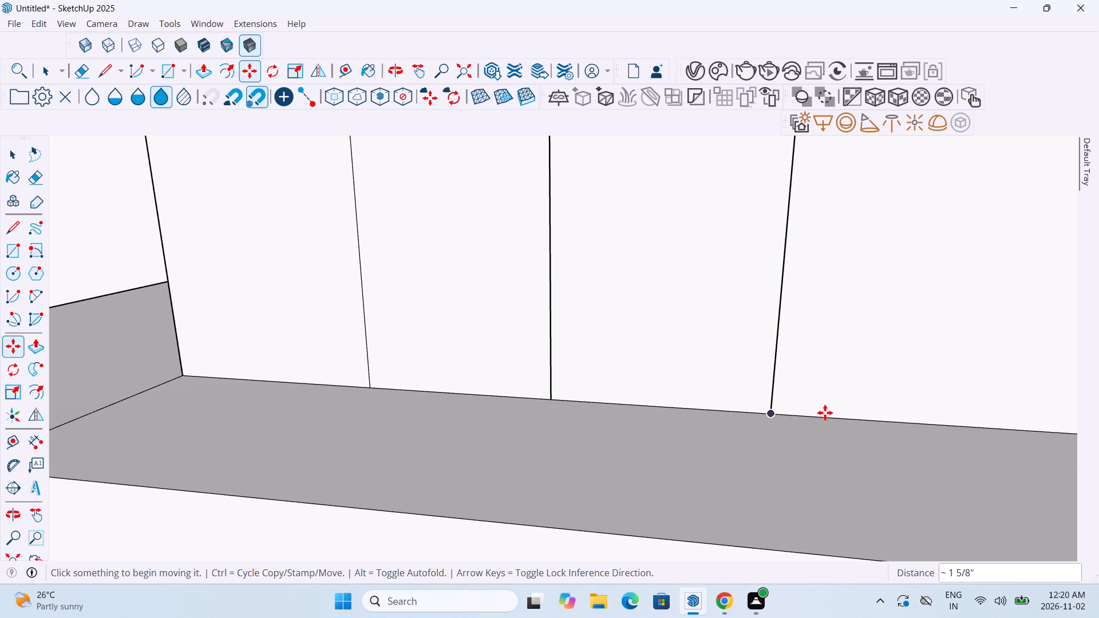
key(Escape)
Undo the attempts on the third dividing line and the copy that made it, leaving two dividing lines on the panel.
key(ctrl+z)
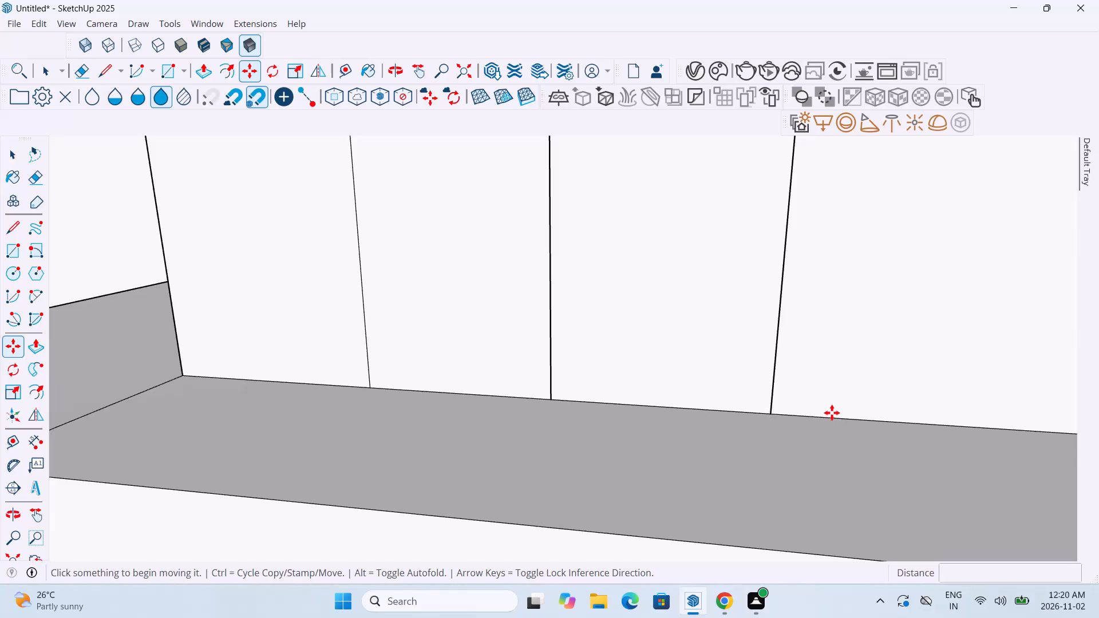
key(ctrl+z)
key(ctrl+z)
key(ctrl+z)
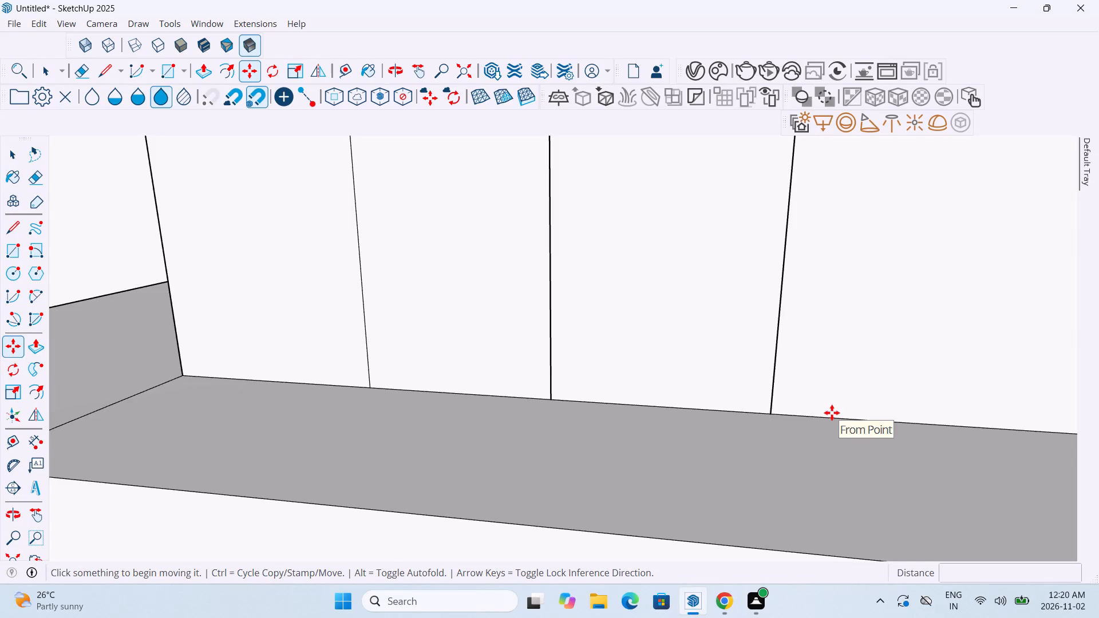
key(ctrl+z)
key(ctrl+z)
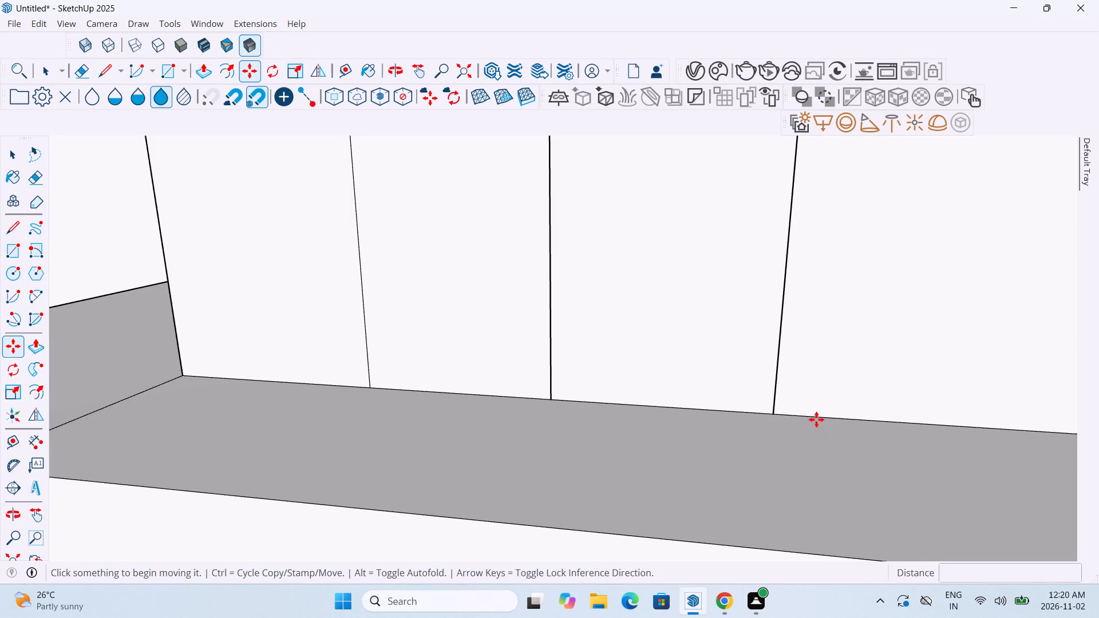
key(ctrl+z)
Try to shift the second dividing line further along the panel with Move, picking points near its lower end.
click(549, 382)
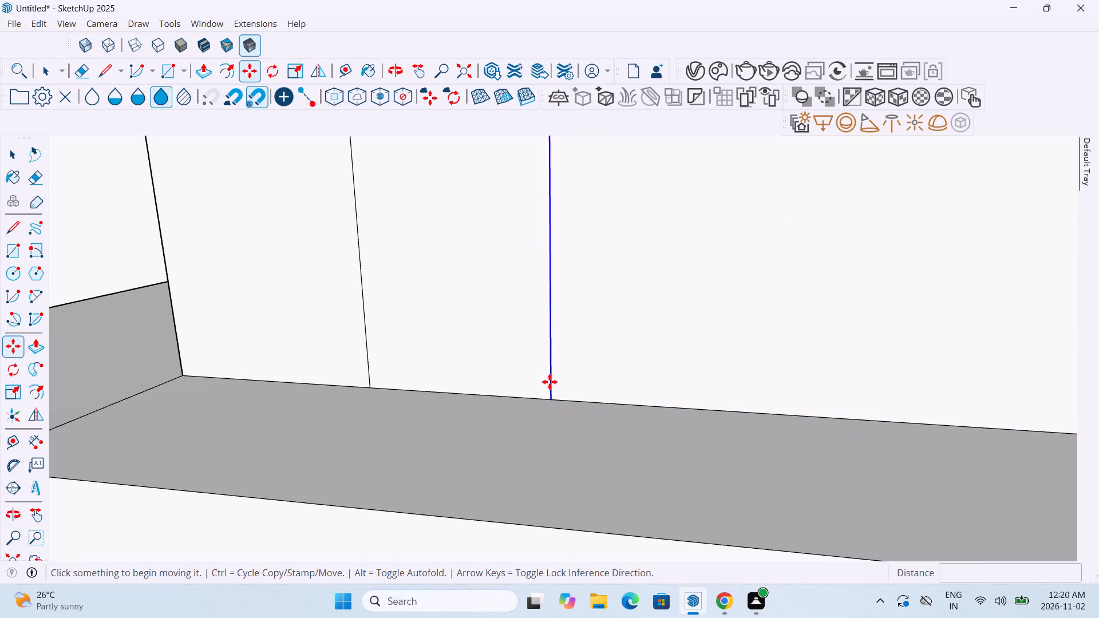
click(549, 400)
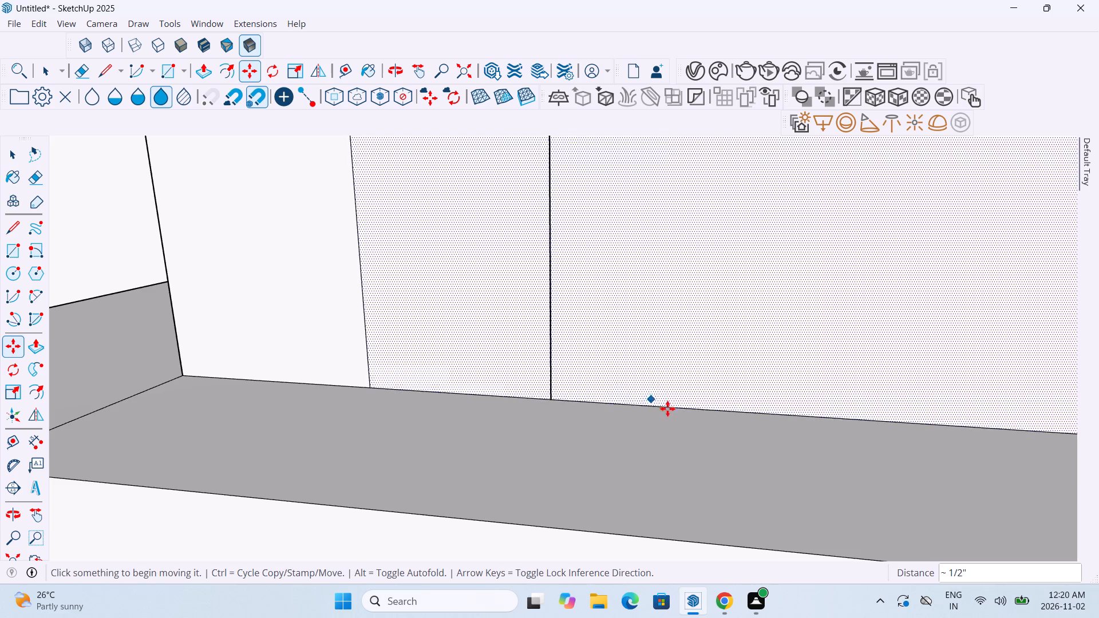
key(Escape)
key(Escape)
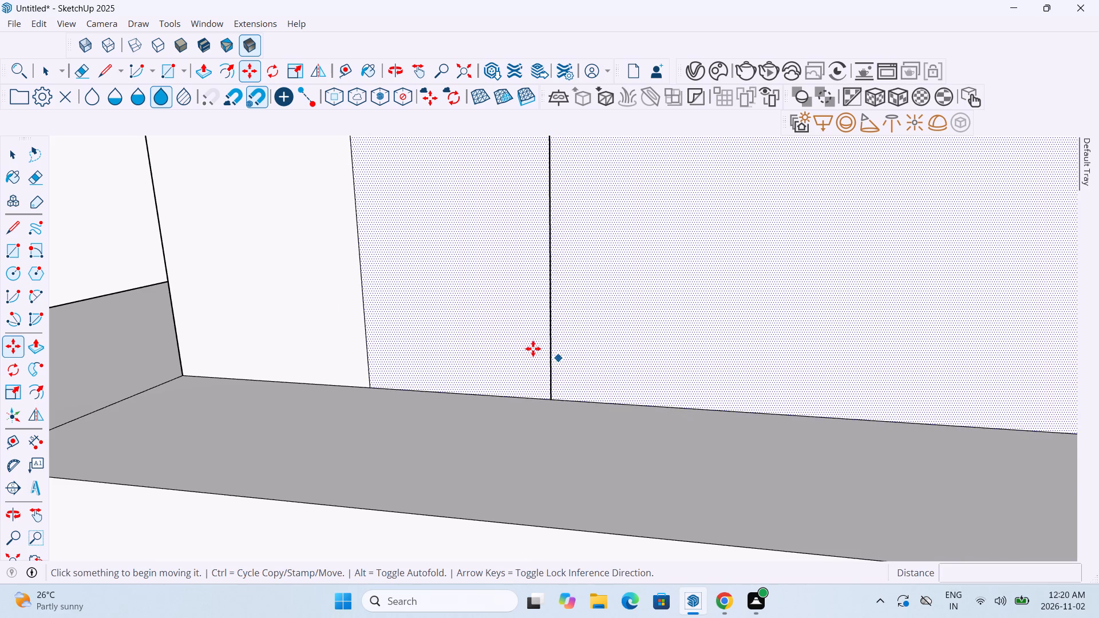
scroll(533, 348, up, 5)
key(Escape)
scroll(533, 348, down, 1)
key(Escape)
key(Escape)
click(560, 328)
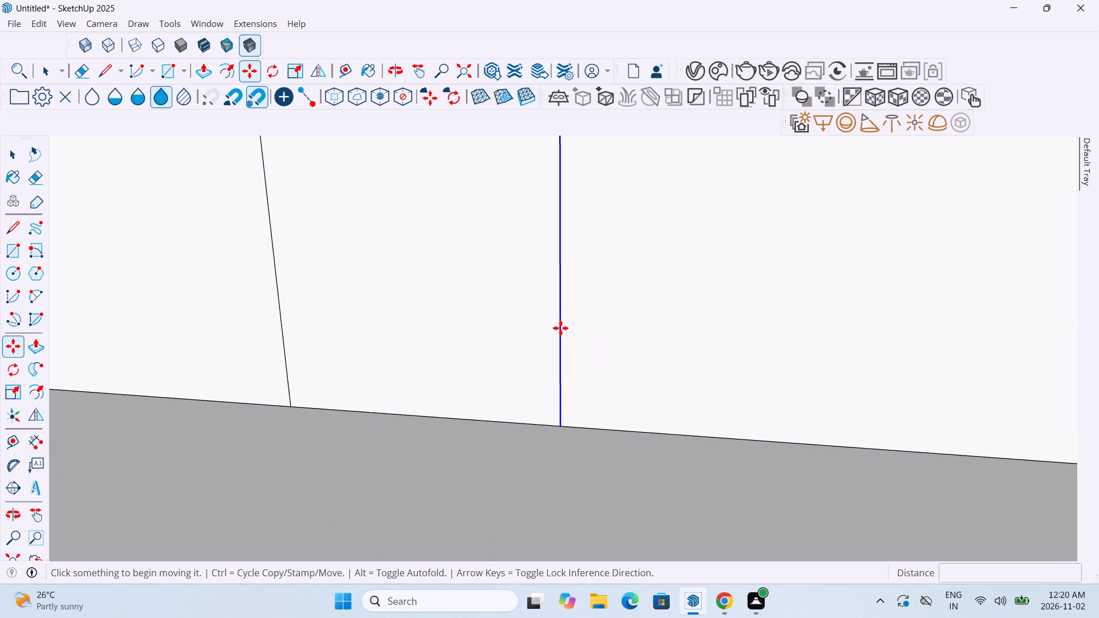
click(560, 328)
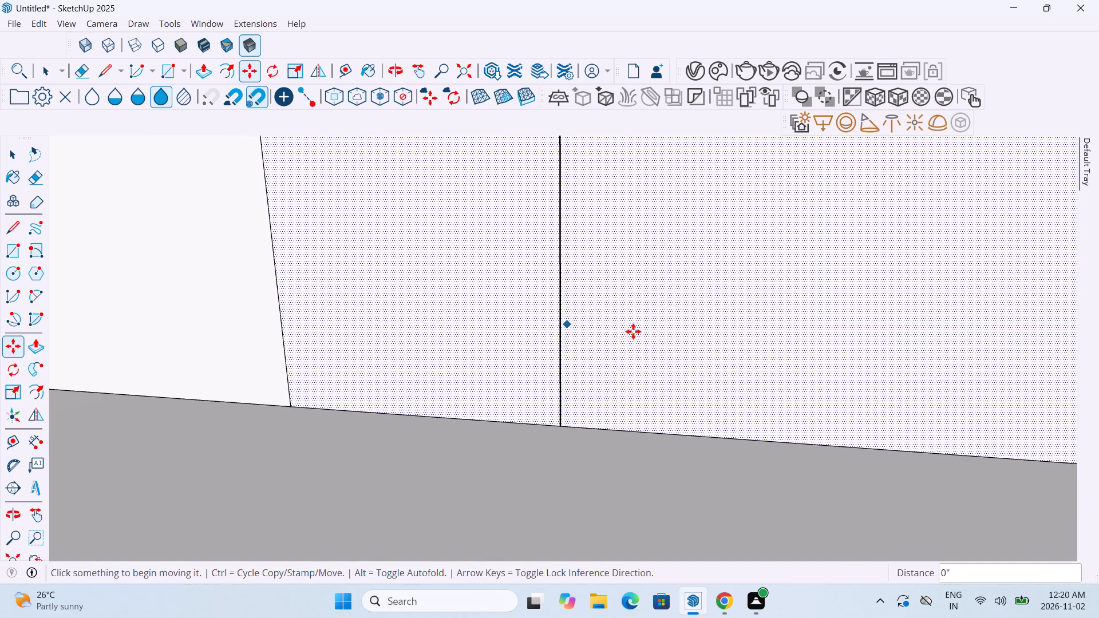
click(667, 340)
Undo the move attempts and the second dividing line on the panel above the upper balcony.
scroll(670, 342, down, 5)
scroll(672, 344, down, 20)
scroll(672, 344, down, 17)
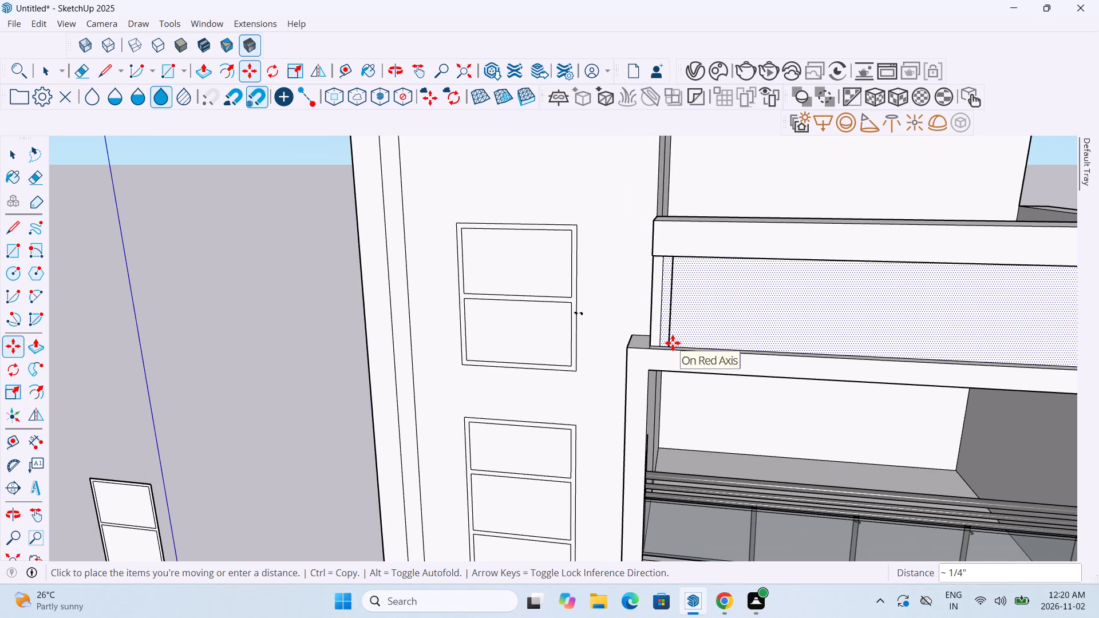
key(ctrl+z)
key(ctrl+z)
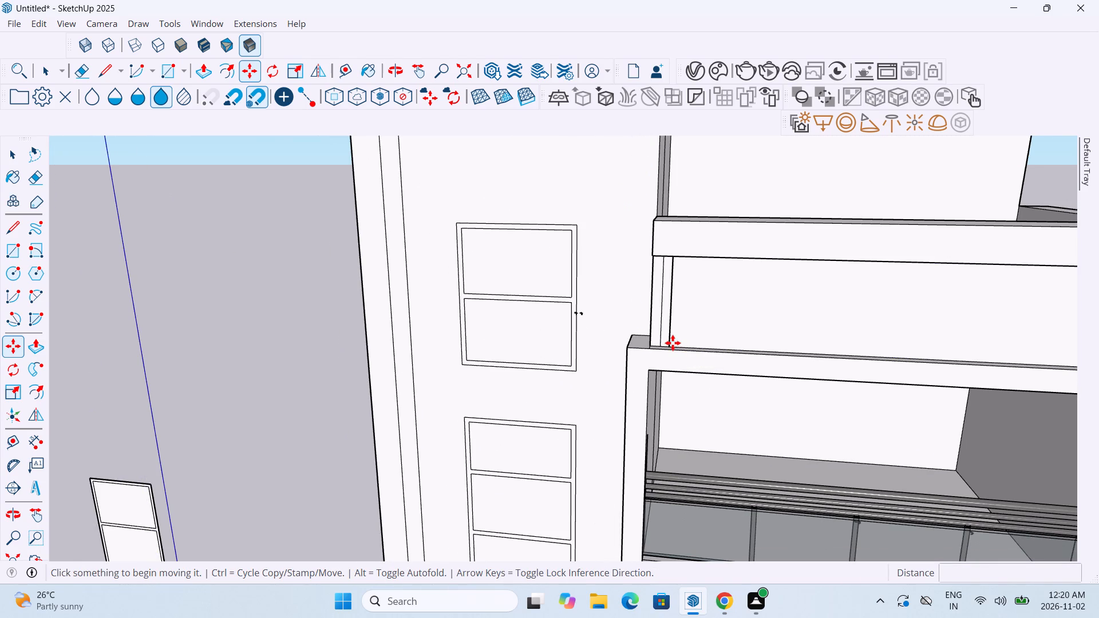
key(ctrl+z)
scroll(673, 343, up, 6)
key(ctrl+z)
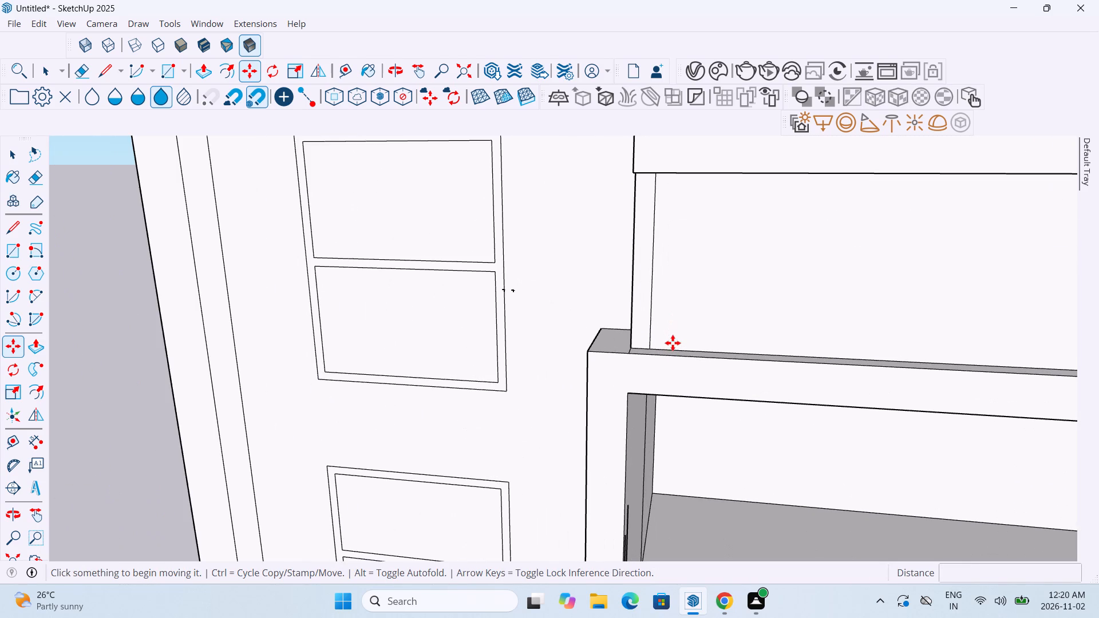
Try a Tape Measure guide from the remaining dividing line, and undo it together with that line.
scroll(669, 262, up, 5)
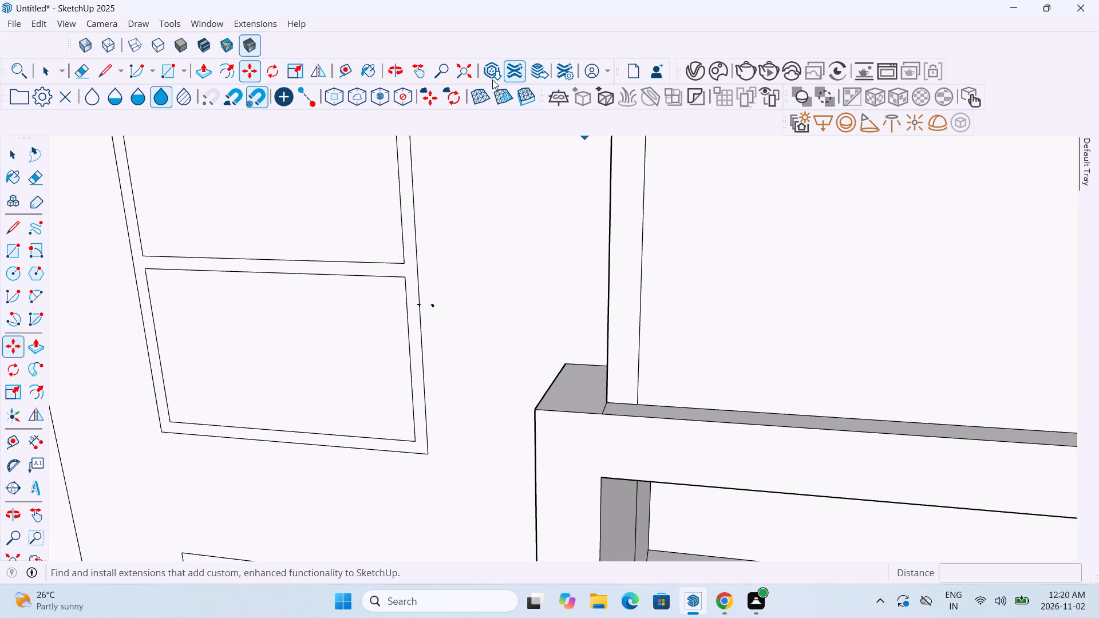
click(363, 68)
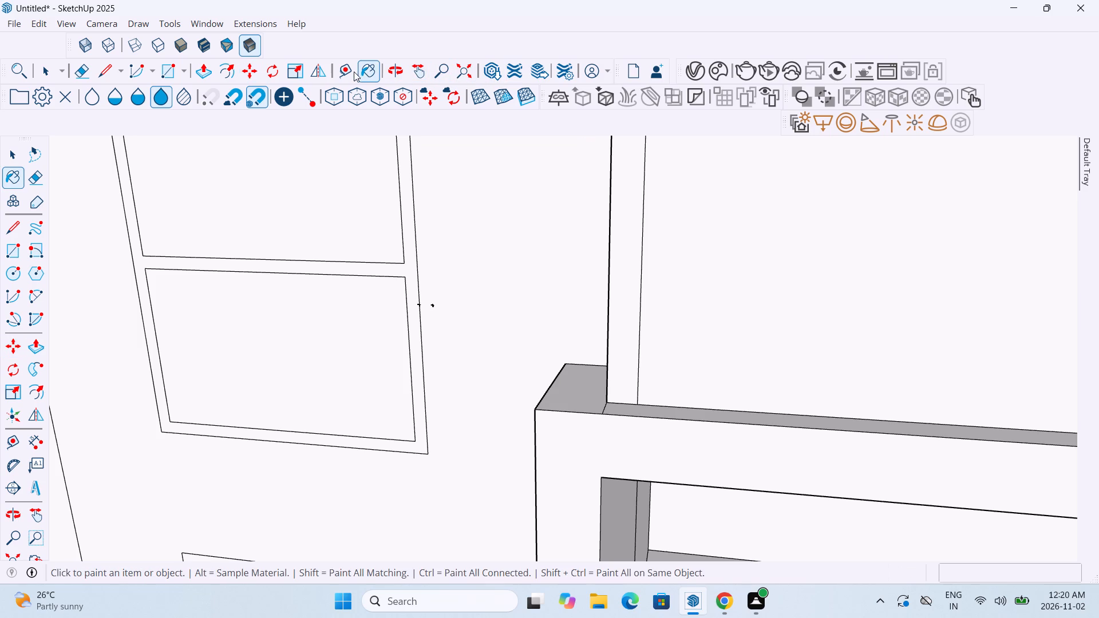
click(350, 74)
scroll(643, 267, up, 6)
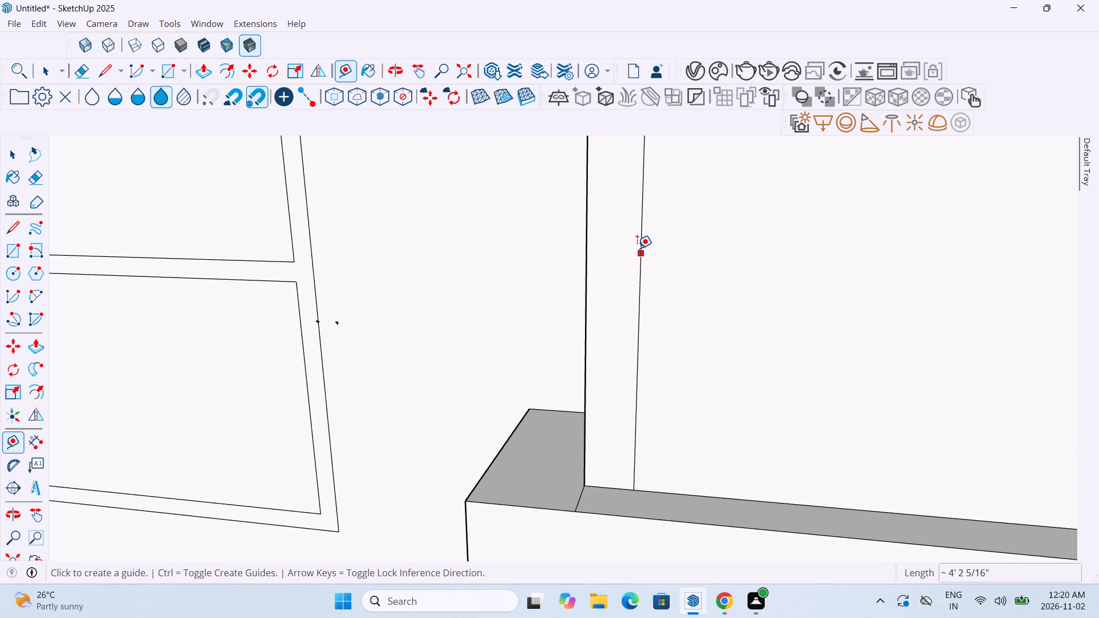
click(639, 244)
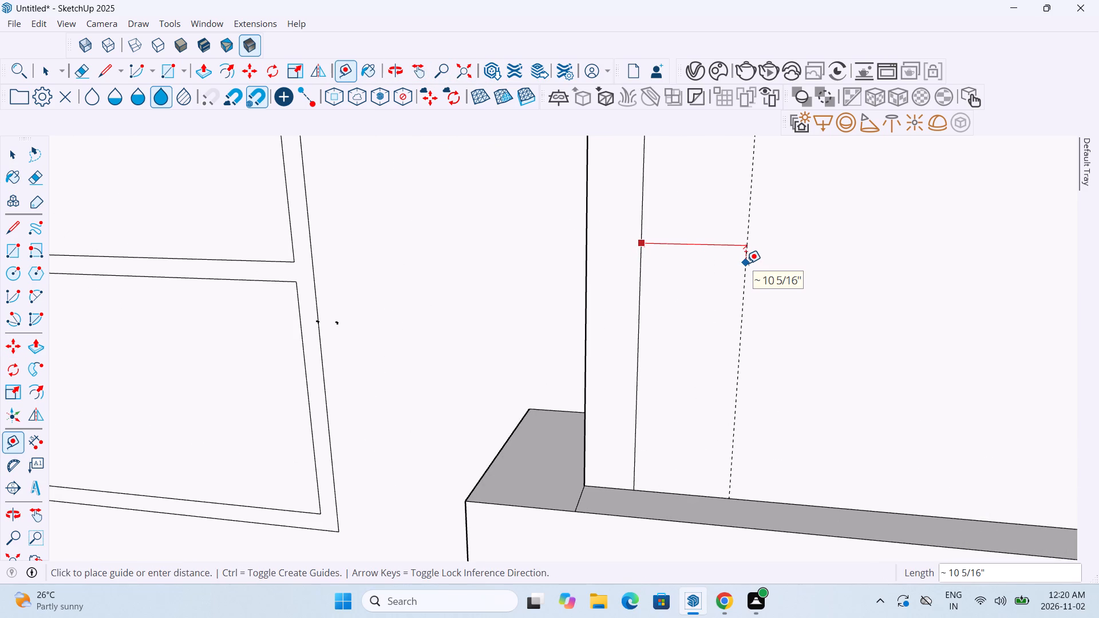
key(ctrl+z)
key(ctrl+z)
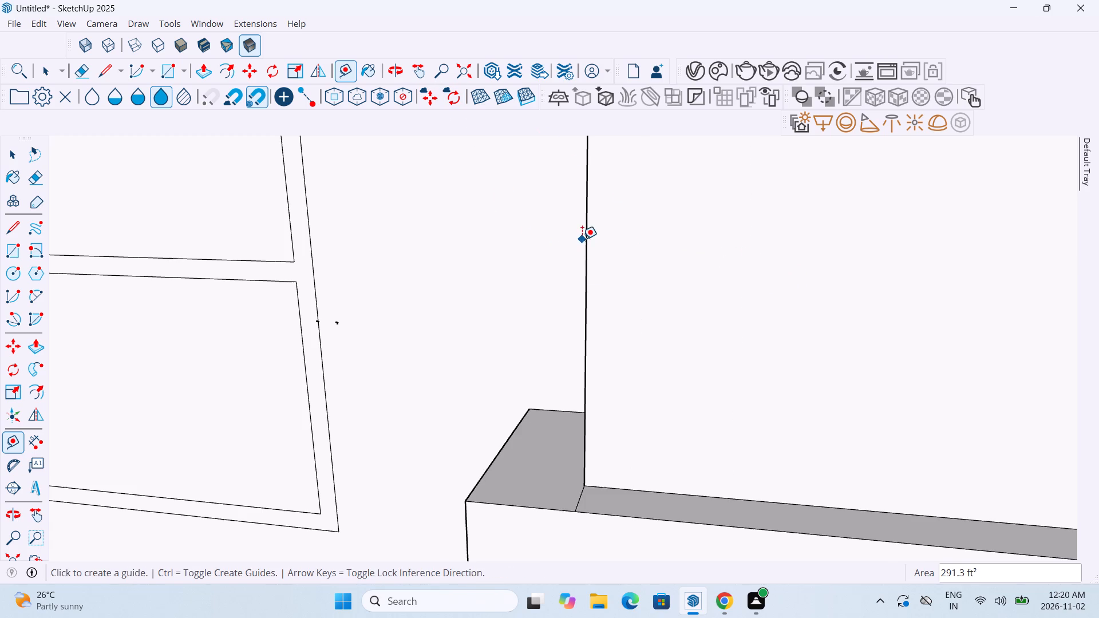
Place a vertical Tape Measure guide 2' in from the panel's vertical edge beside the windowed wall.
click(582, 239)
key(Escape)
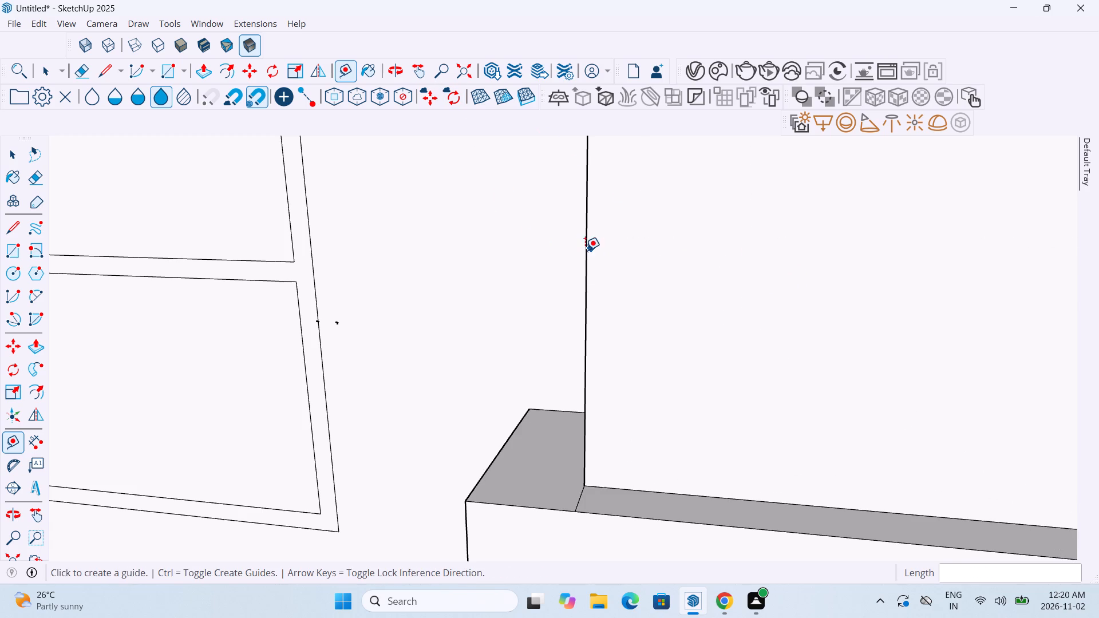
click(584, 252)
scroll(648, 251, down, 13)
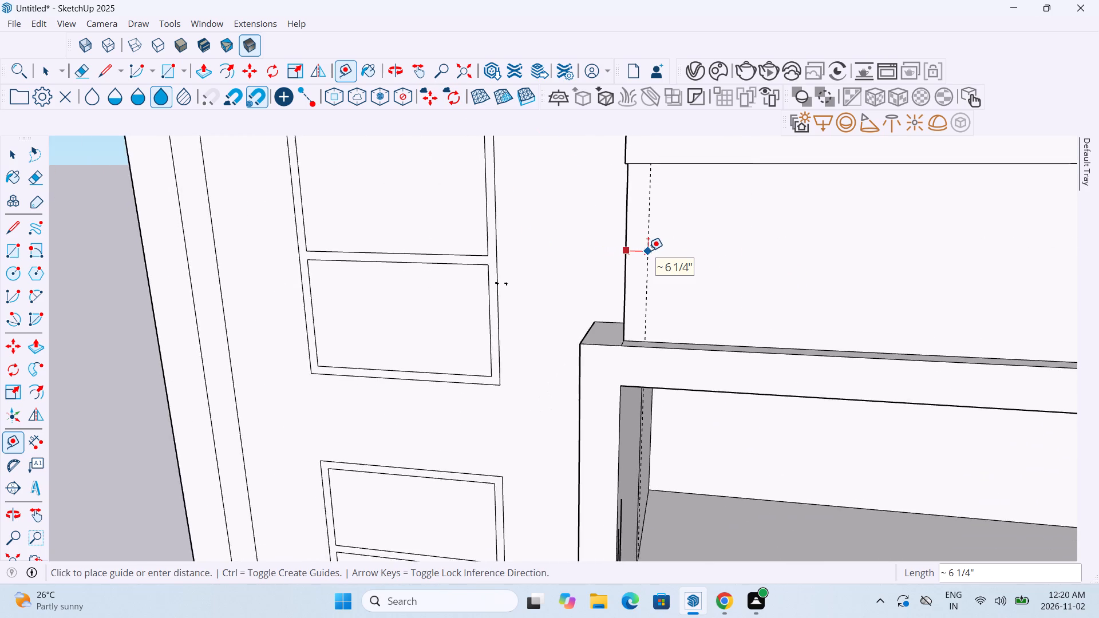
scroll(648, 251, down, 9)
scroll(662, 251, up, 3)
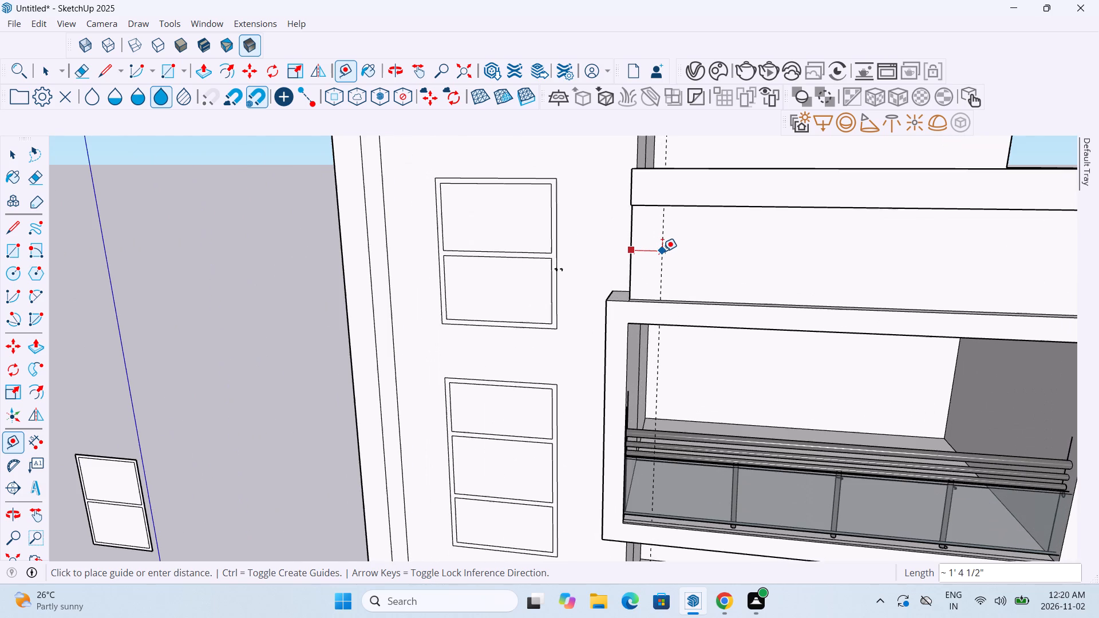
text(2')
key(Return)
Place a second vertical guide on the panel, 2' beyond the first guide.
scroll(662, 251, down, 6)
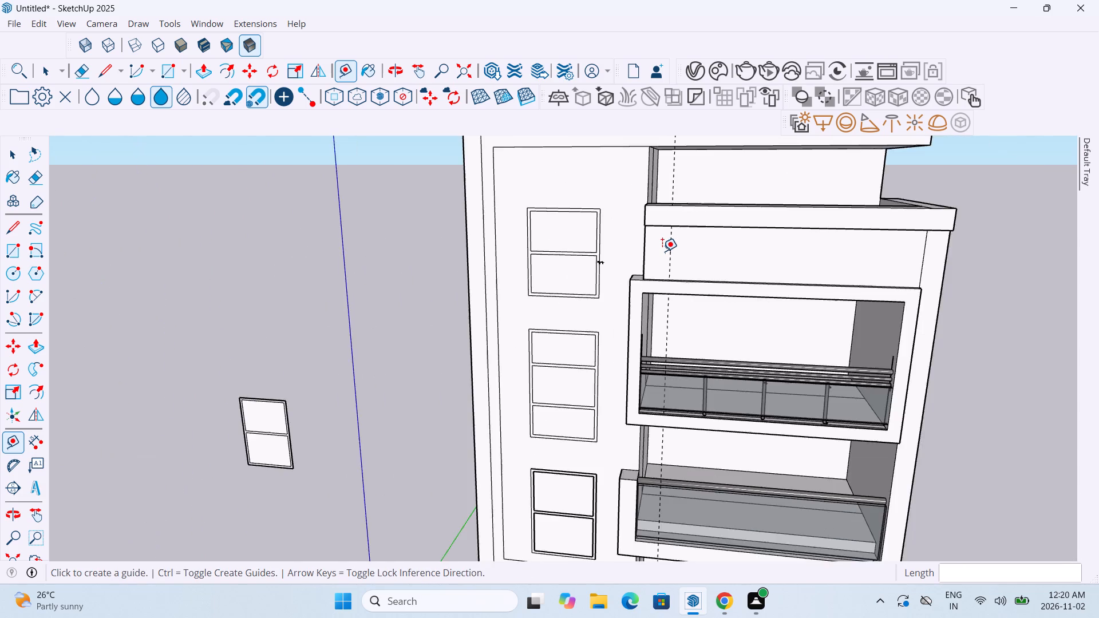
scroll(662, 251, down, 3)
scroll(662, 251, up, 12)
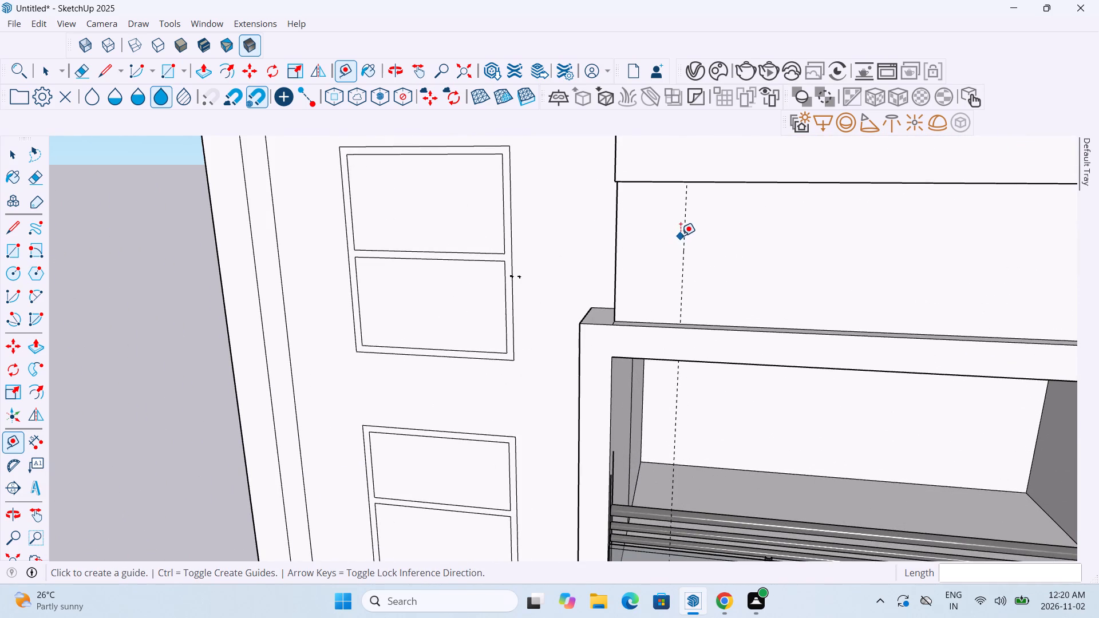
click(682, 235)
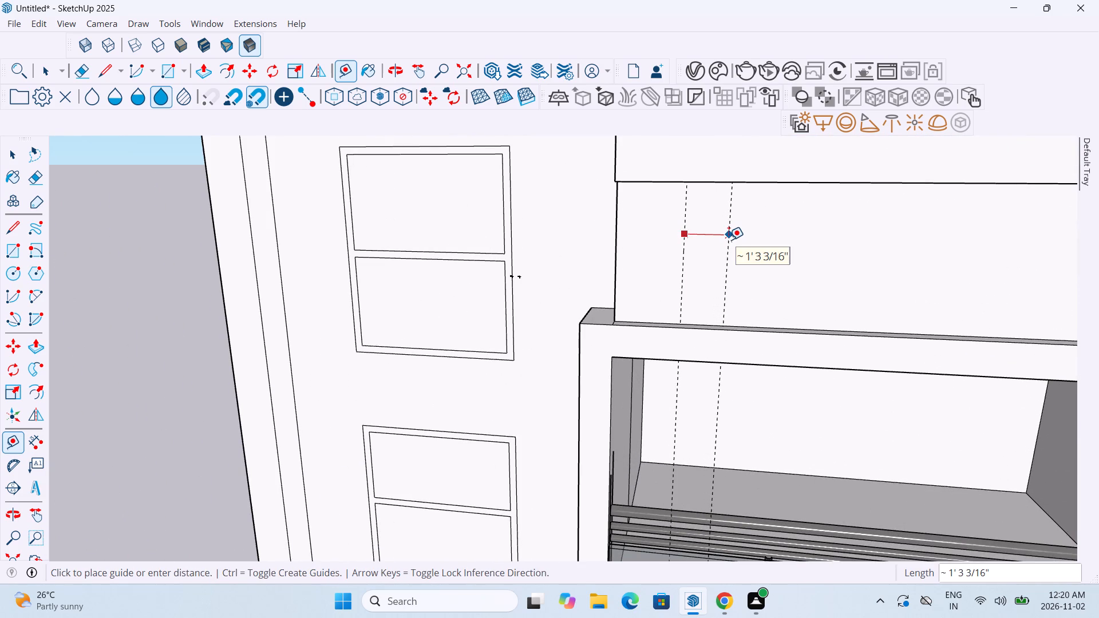
key(2)
key(apostrophe)
key(Return)
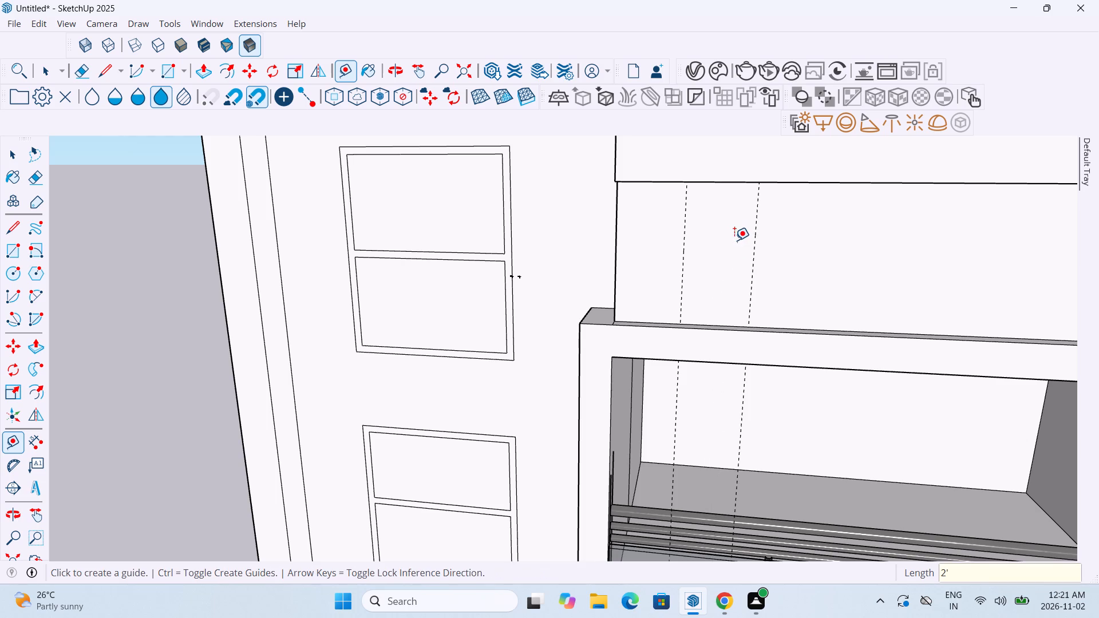
Place a third vertical guide on the panel, 2' beyond the second guide.
click(750, 244)
key(Escape)
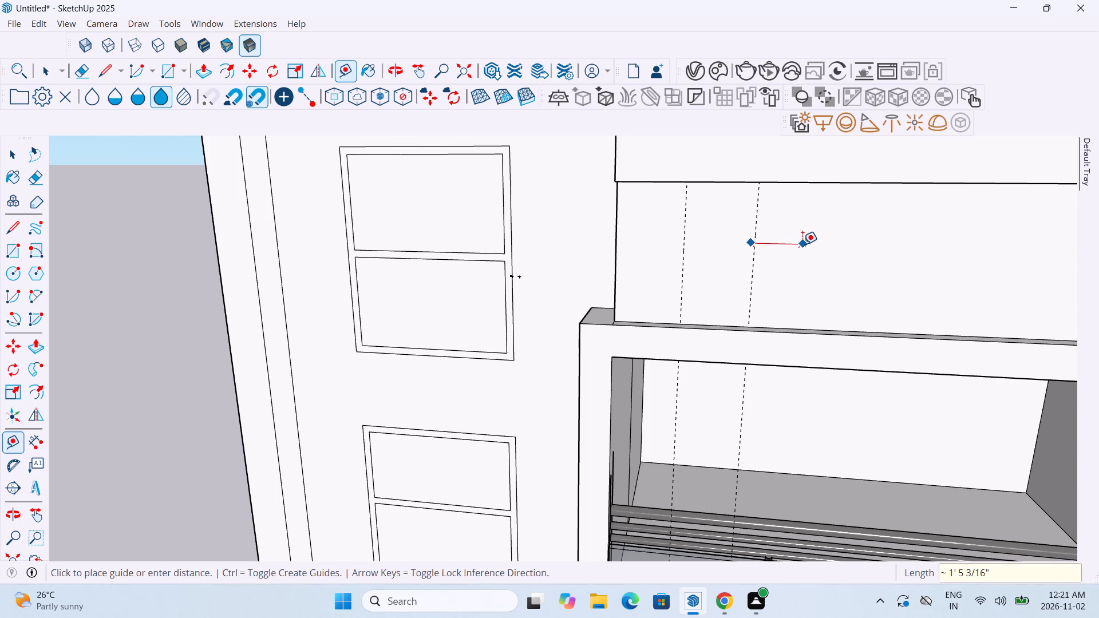
click(749, 268)
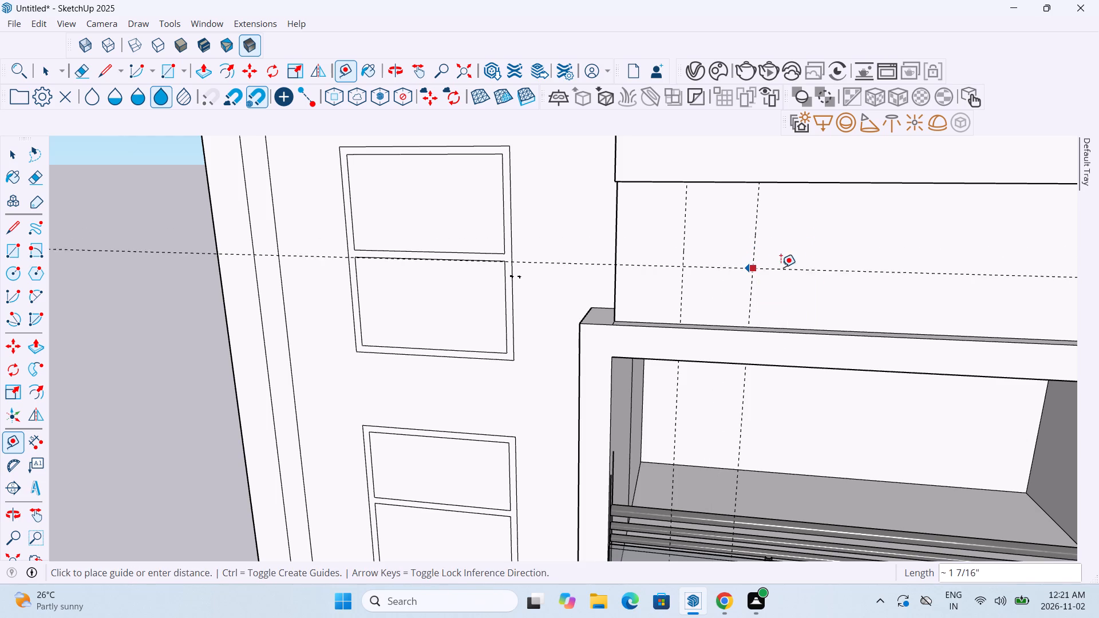
key(Escape)
scroll(758, 259, up, 6)
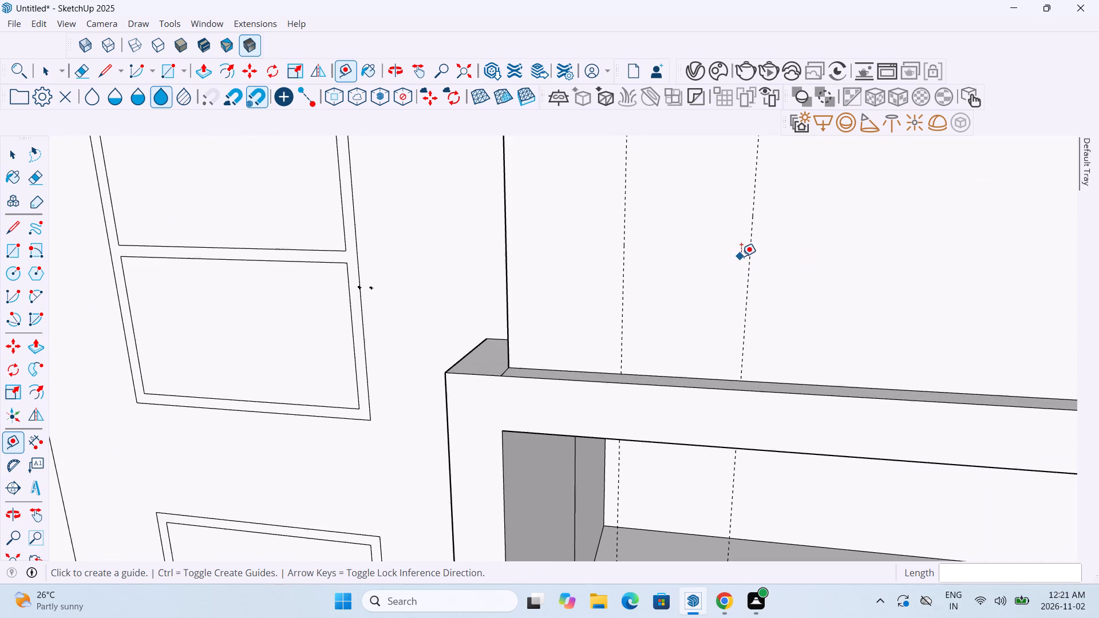
click(748, 250)
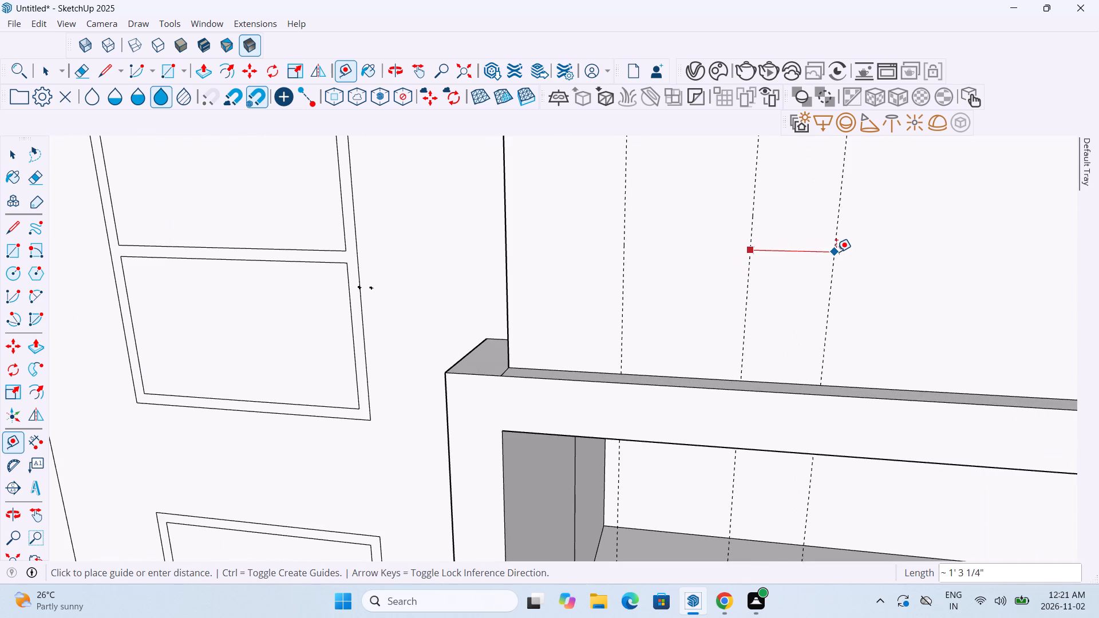
text(2')
key(Return)
Place a fourth vertical guide on the panel, 2' beyond the third guide.
scroll(836, 252, down, 17)
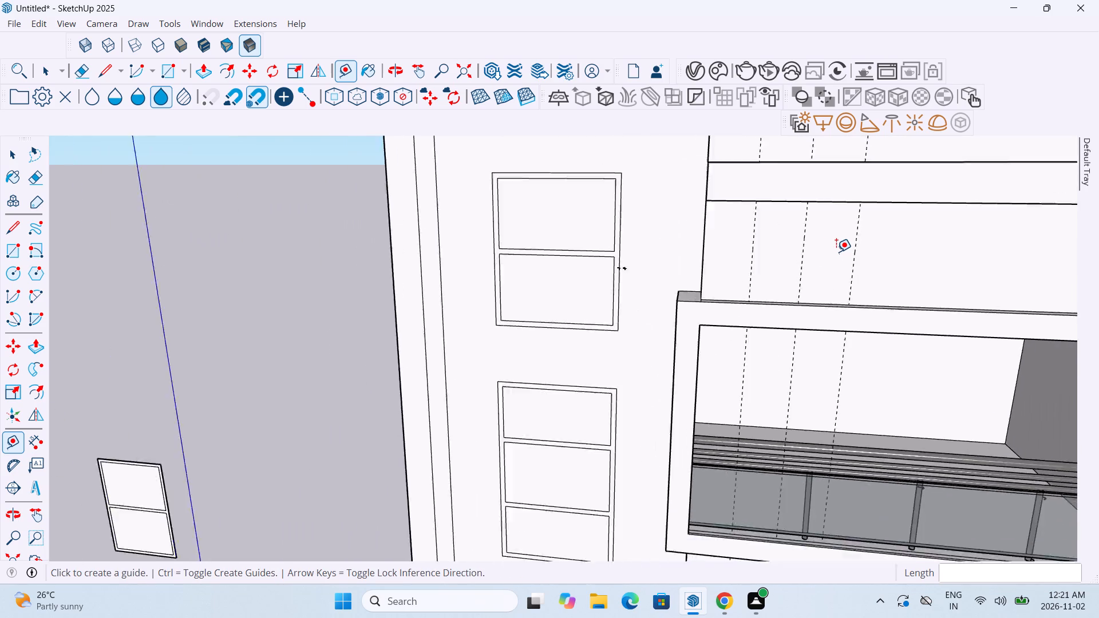
scroll(836, 252, down, 2)
scroll(895, 258, up, 7)
scroll(807, 248, up, 13)
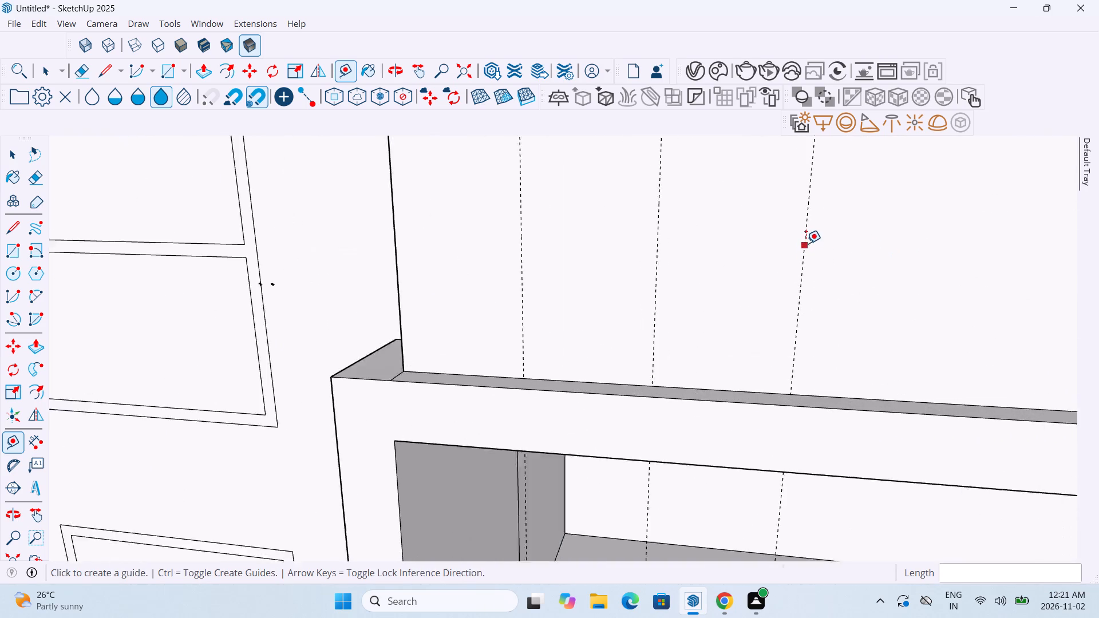
click(805, 234)
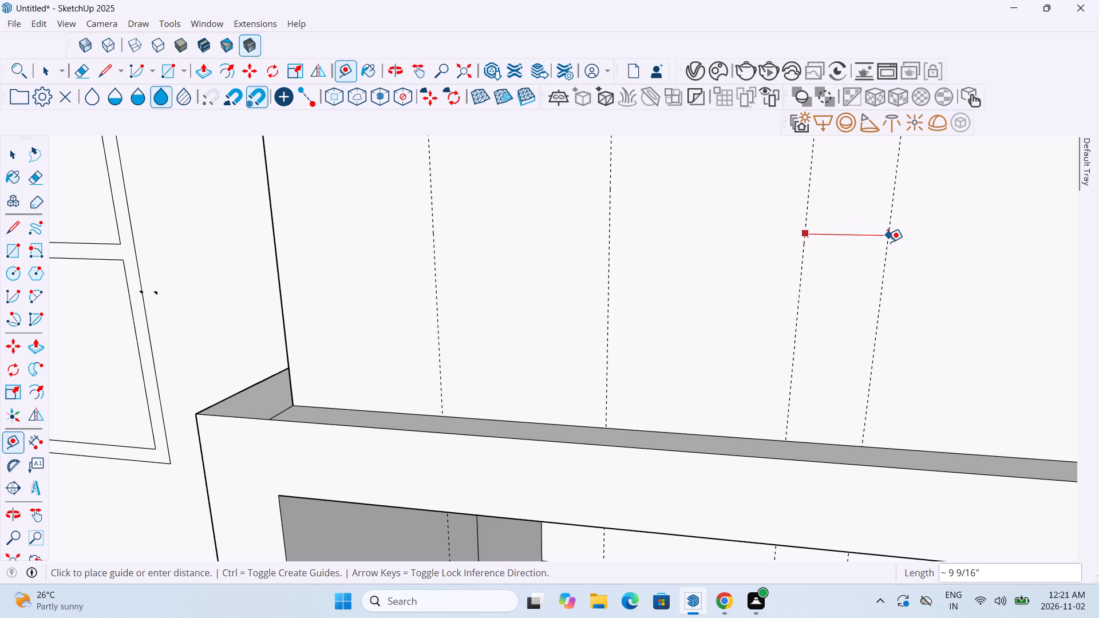
text(2')
key(Return)
Continue the row with a fifth and a sixth vertical guide, each spaced 2' further along the panel.
scroll(888, 242, down, 12)
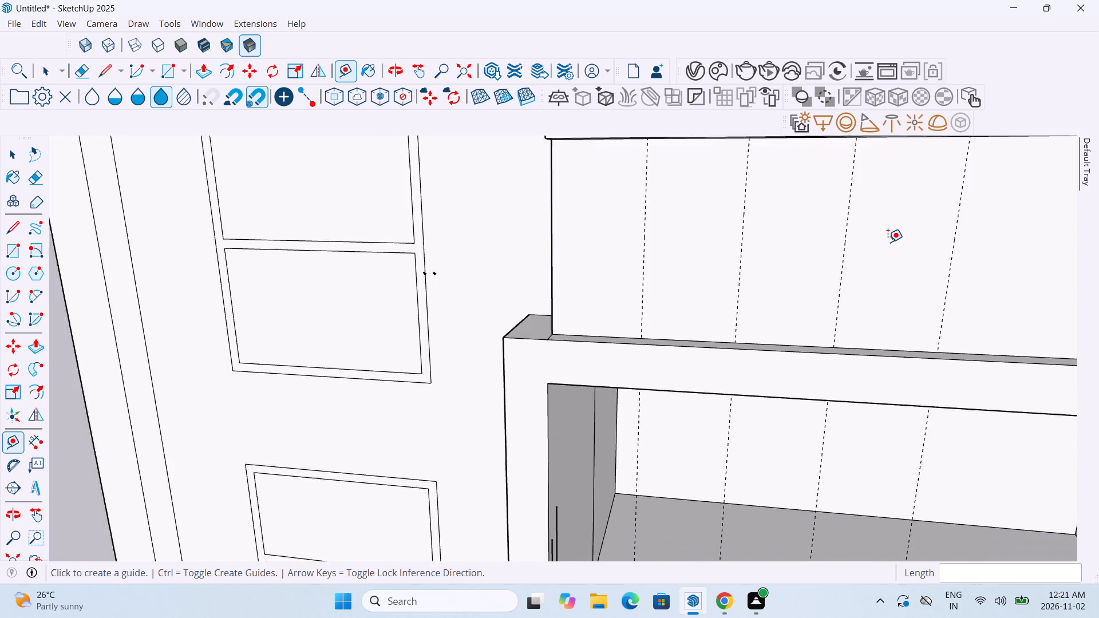
scroll(888, 242, down, 10)
scroll(1015, 286, down, 20)
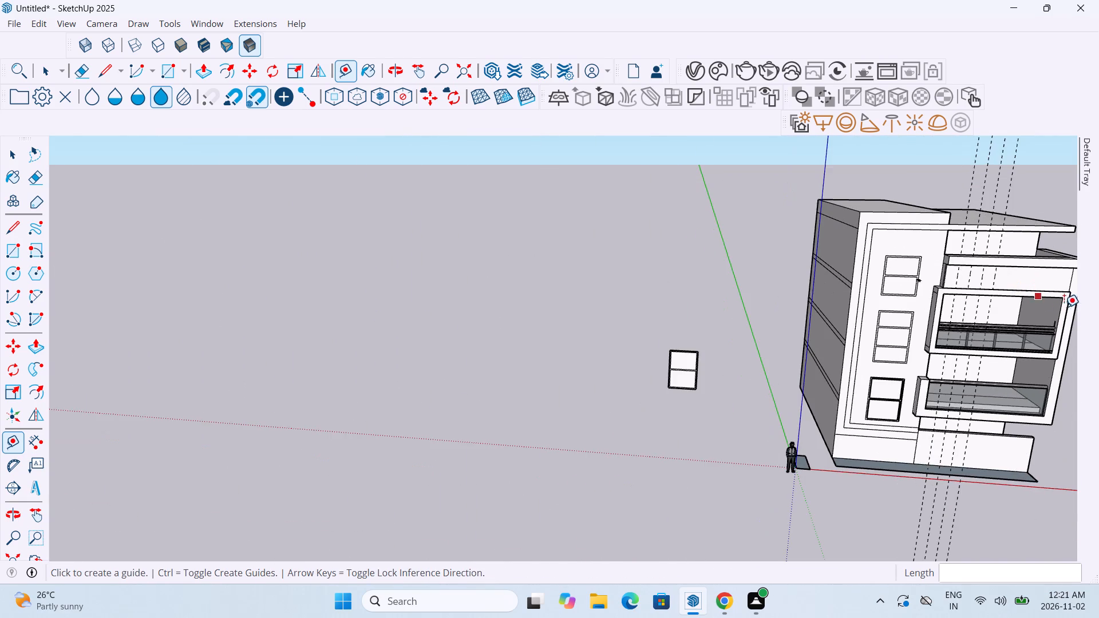
scroll(1069, 305, up, 20)
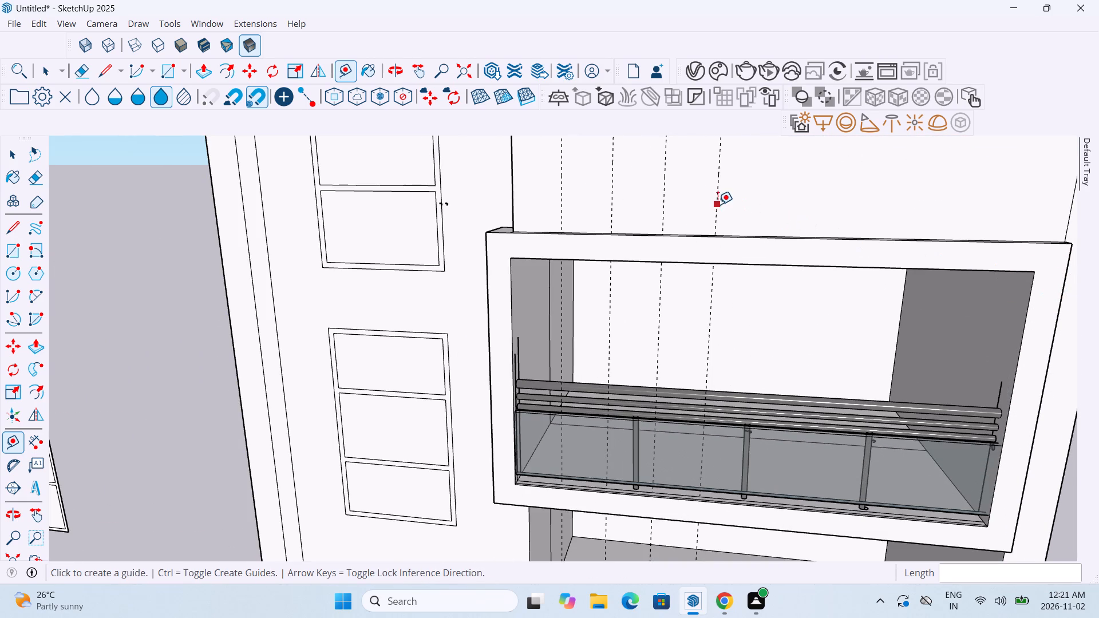
click(713, 207)
text(2')
key(Return)
click(770, 220)
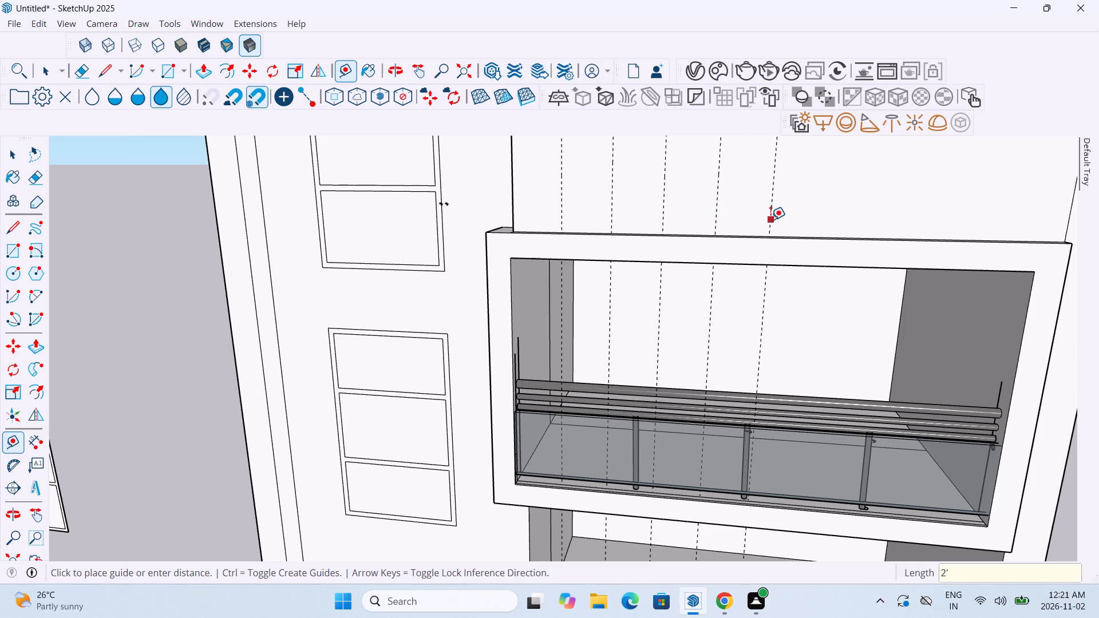
text(2')
key(Return)
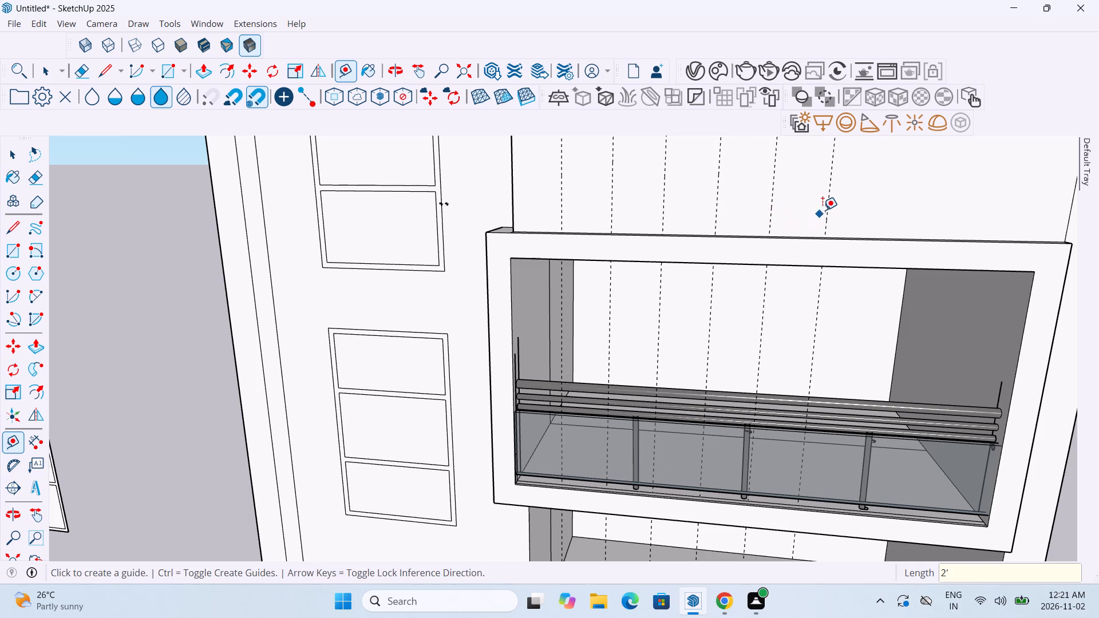
Place a seventh vertical guide on the panel, about 2' beyond the sixth guide.
click(824, 208)
key(Escape)
click(823, 224)
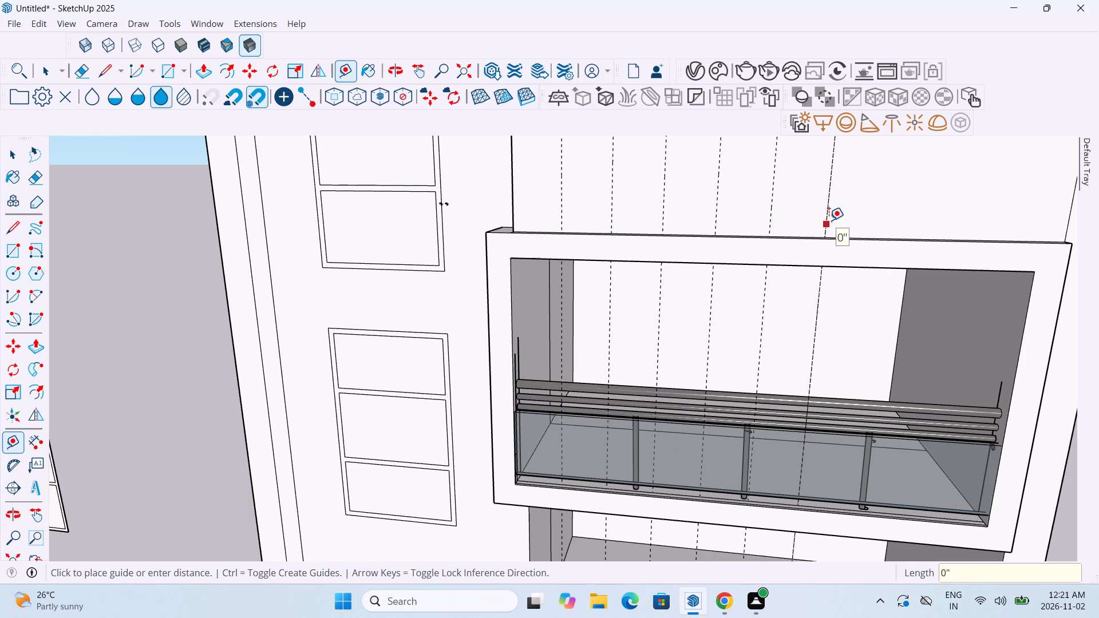
text(2')
key(Return)
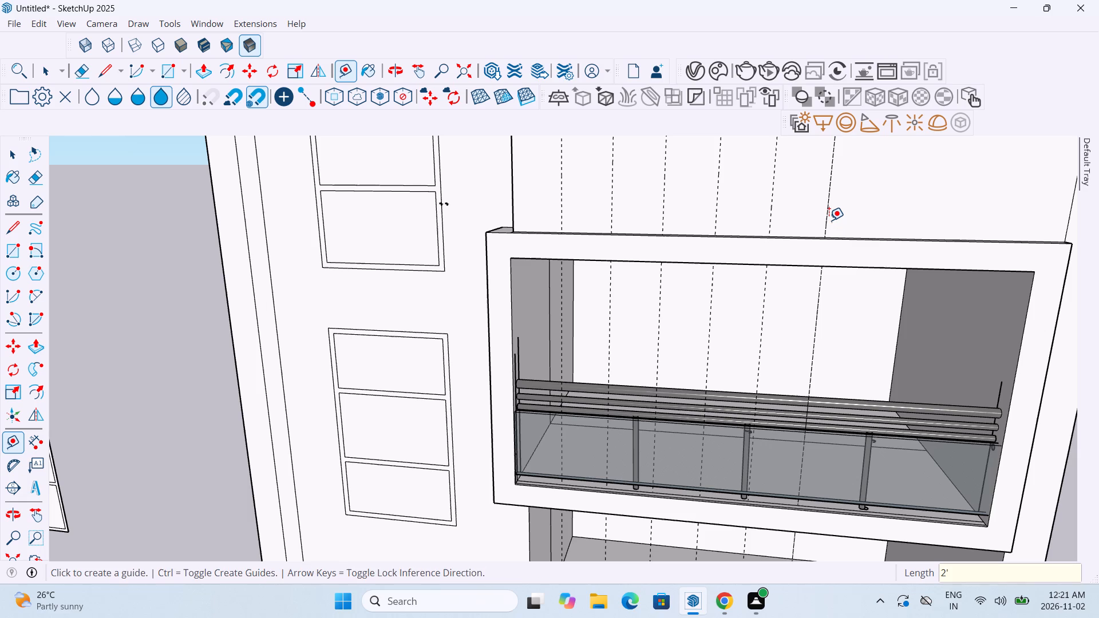
click(827, 216)
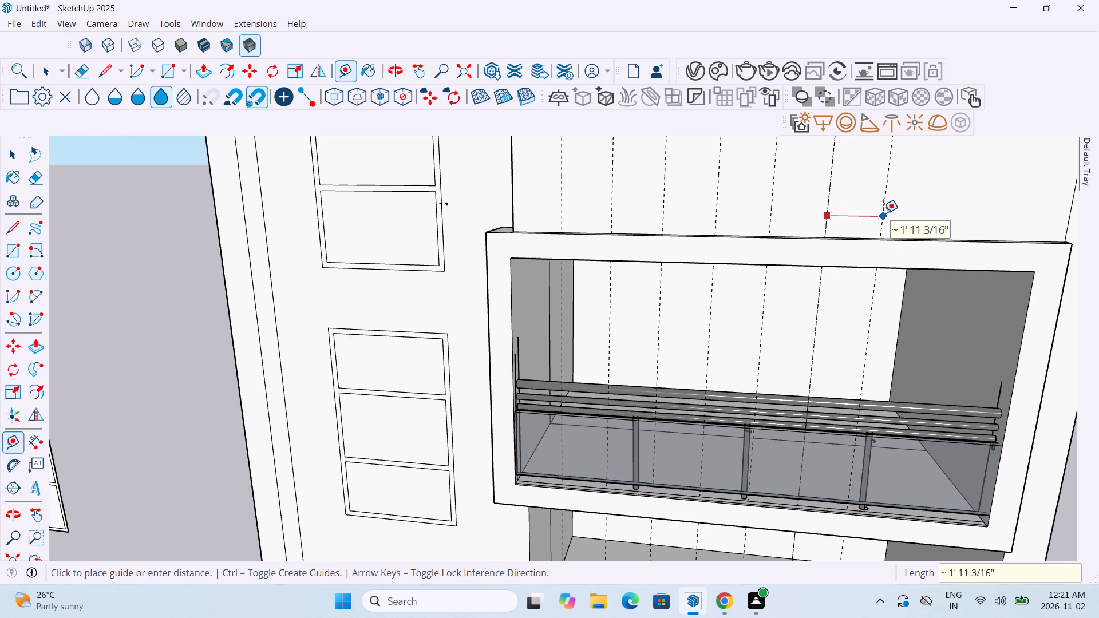
click(883, 213)
Continue the row with an eighth vertical guide 2' beyond the seventh, and enter one more 2' guide offset from it.
click(882, 207)
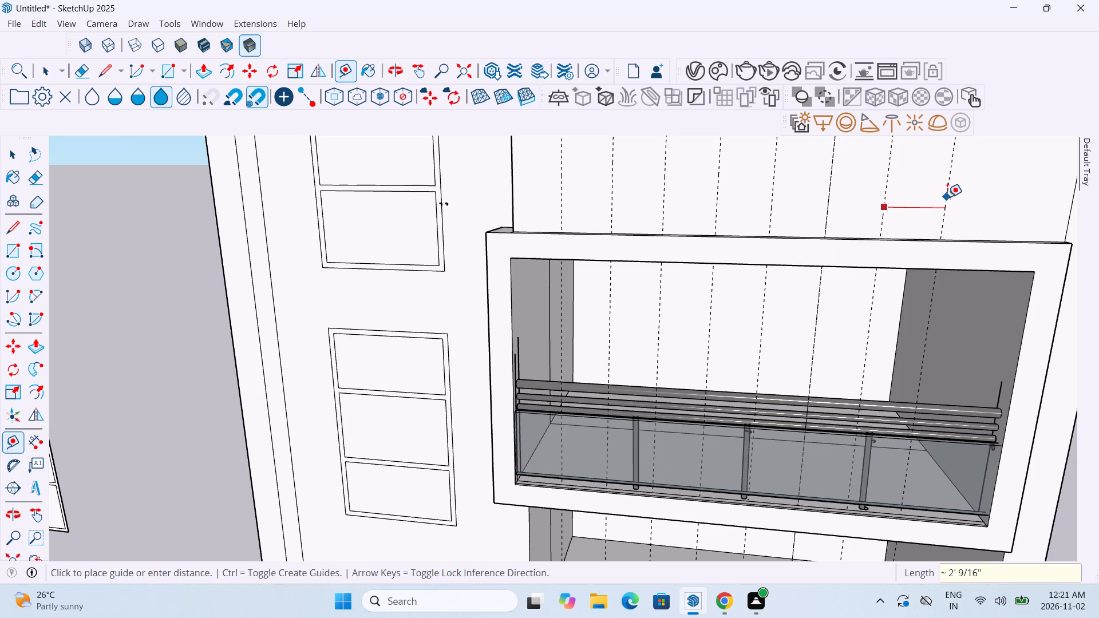
text(2')
key(Return)
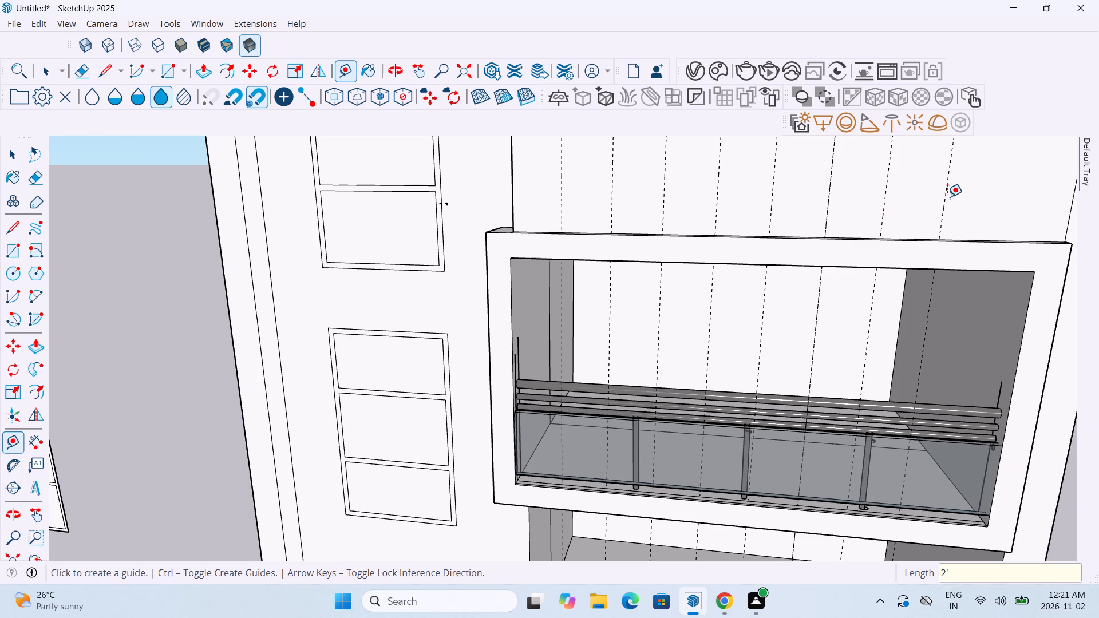
click(943, 201)
text(2')
key(Return)
Draw a line about 4' 2" long over the first guide, from the panel's bottom edge up to its top edge.
scroll(1006, 204, down, 12)
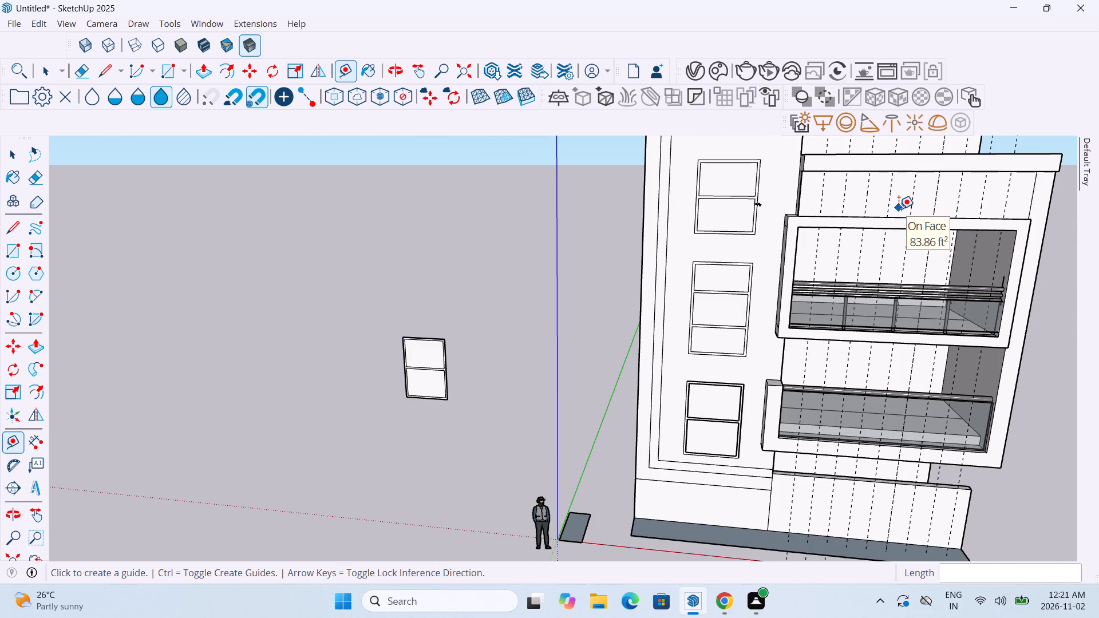
scroll(863, 199, up, 12)
middle_drag(784, 197, 784, 205)
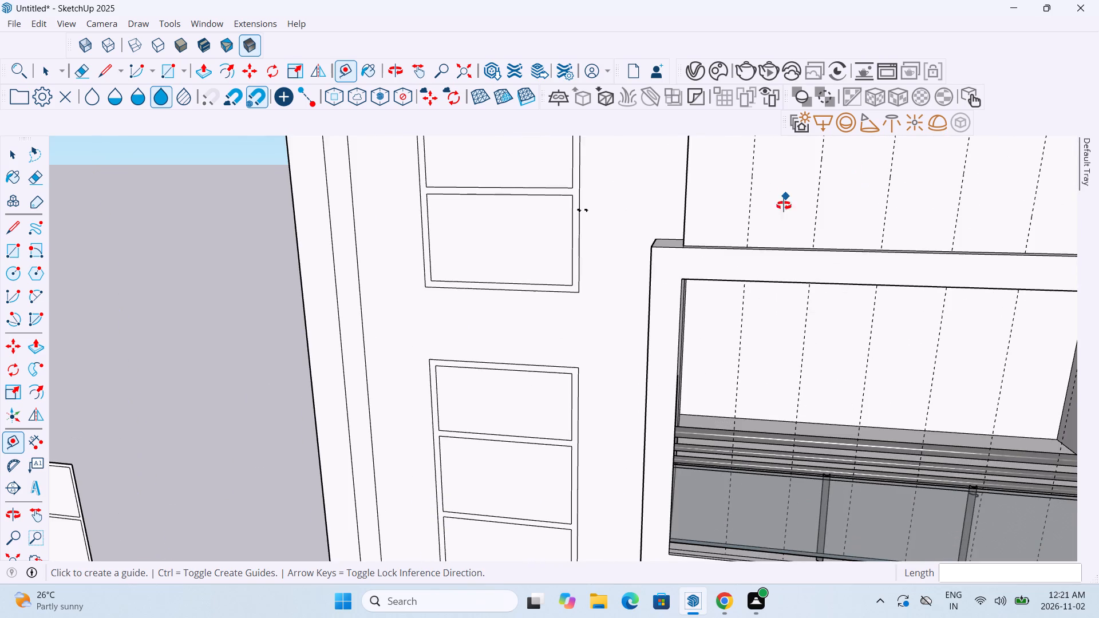
middle_drag(784, 205, 762, 310)
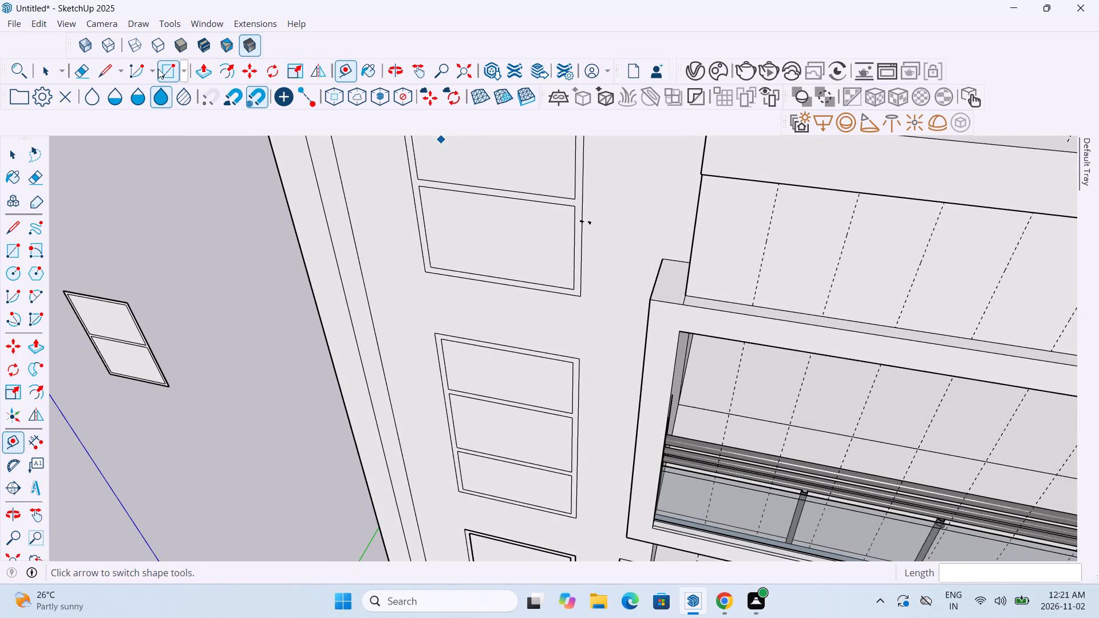
click(108, 67)
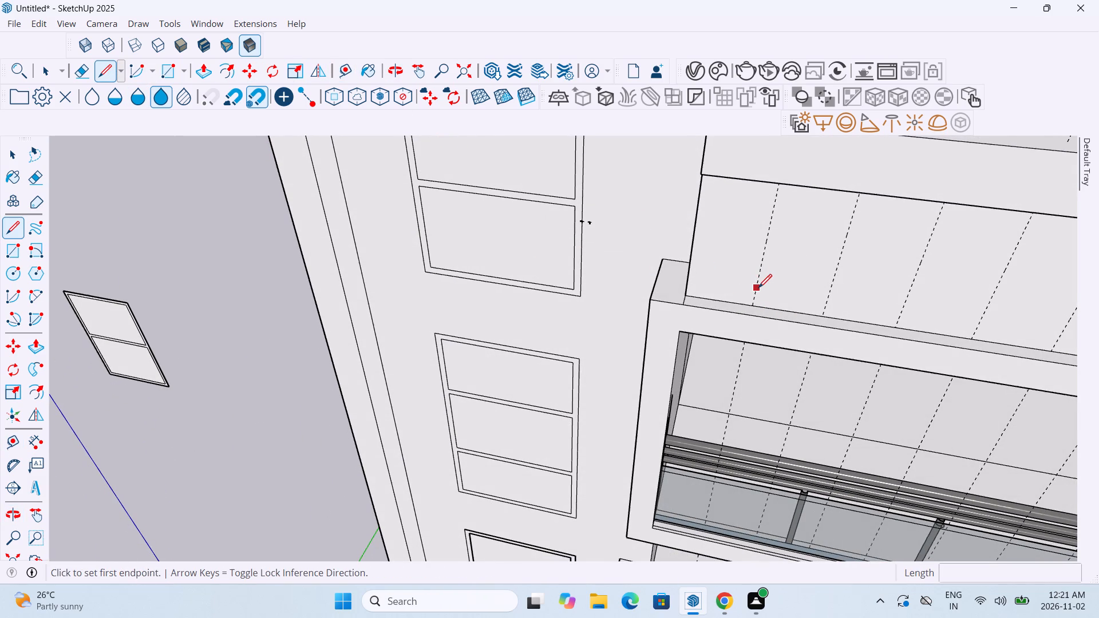
scroll(761, 290, up, 8)
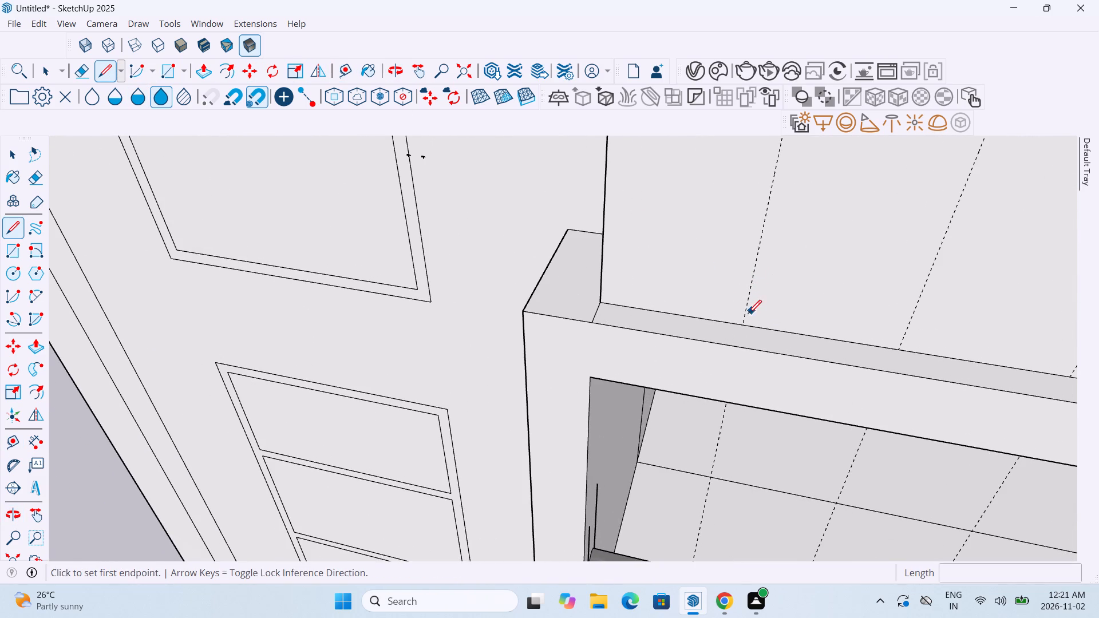
click(745, 323)
scroll(746, 280, down, 14)
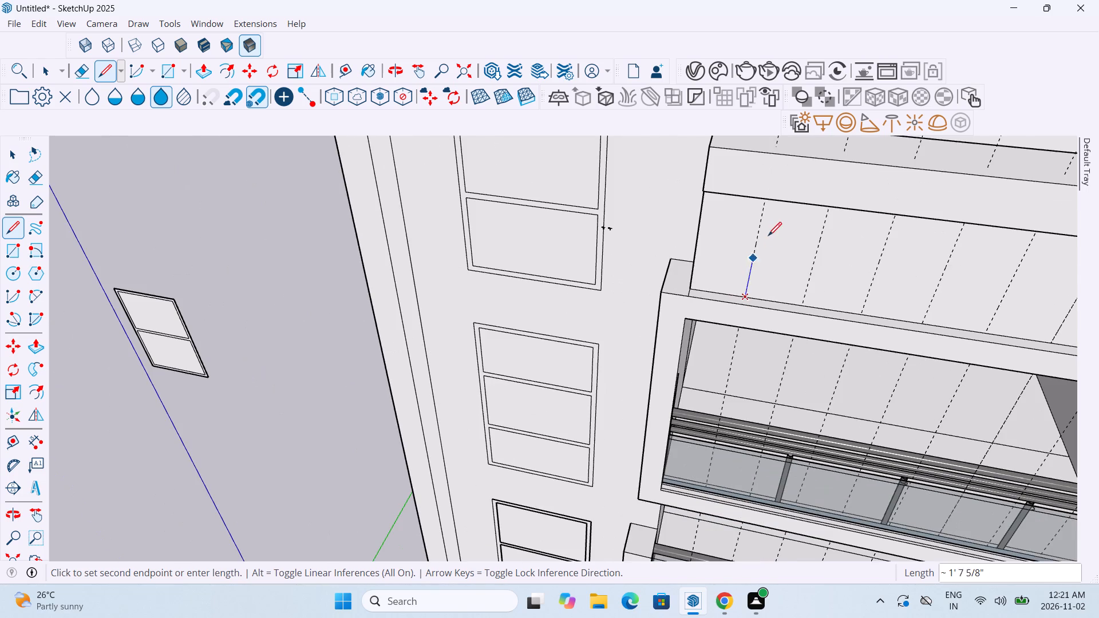
scroll(759, 216, up, 13)
middle_drag(765, 197, 794, 126)
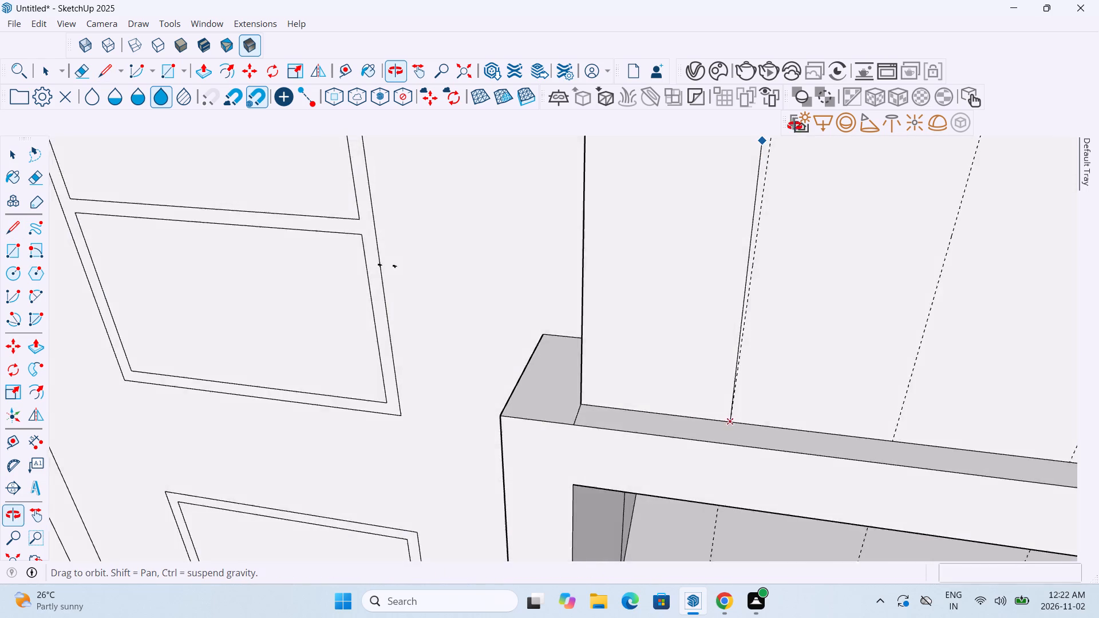
middle_drag(794, 126, 801, 114)
scroll(801, 114, down, 1)
scroll(787, 192, down, 14)
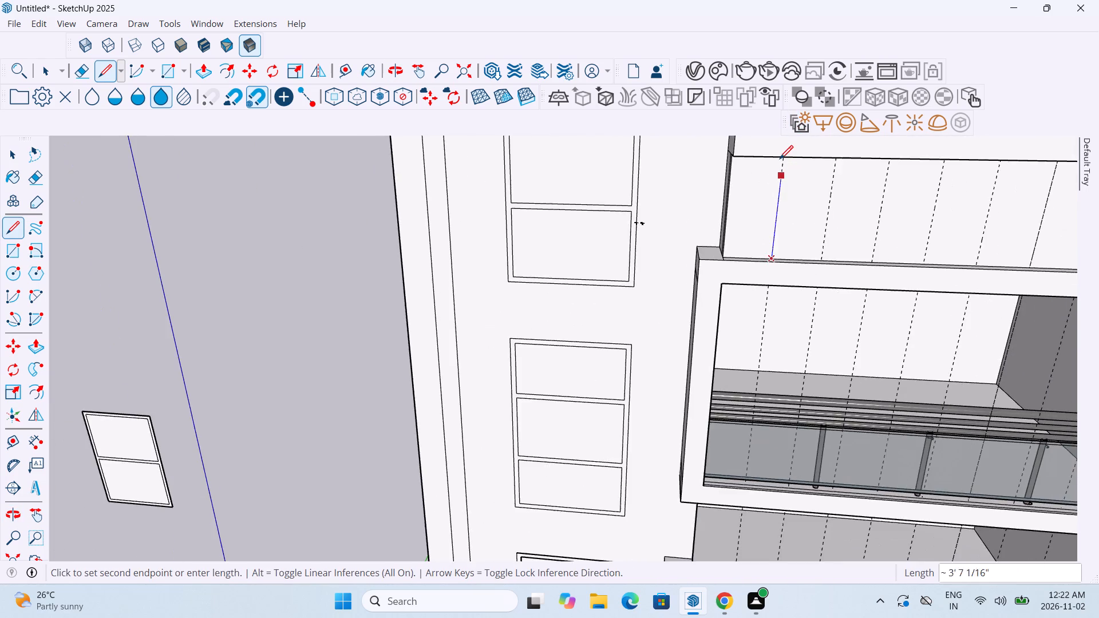
scroll(780, 159, up, 20)
scroll(788, 165, up, 5)
middle_drag(801, 187, 802, 157)
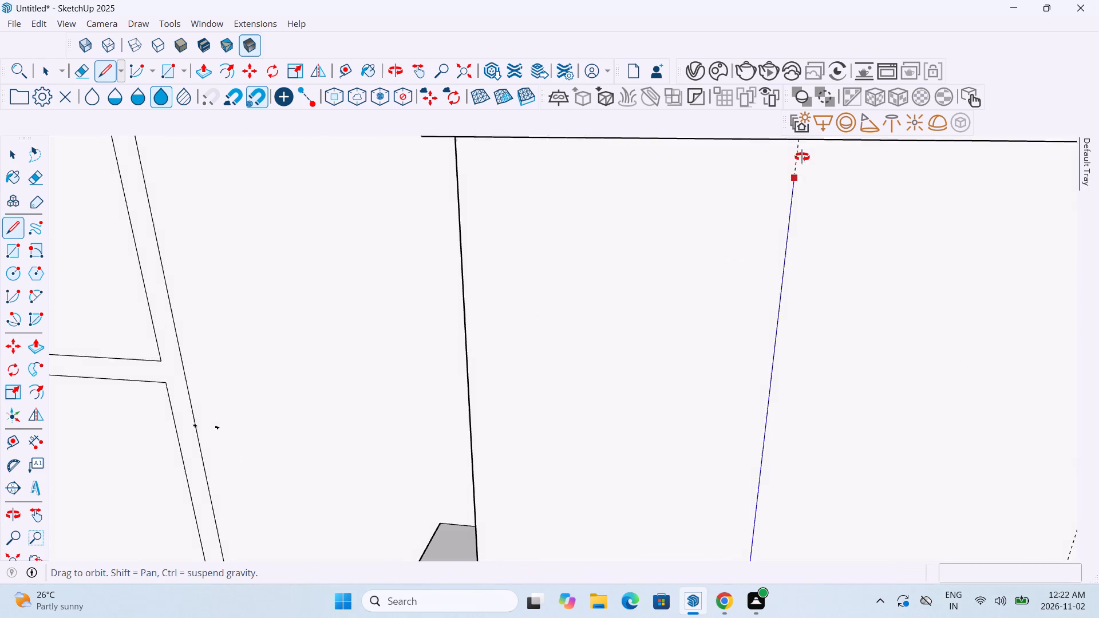
middle_drag(802, 157, 804, 143)
scroll(804, 143, down, 20)
scroll(809, 183, down, 5)
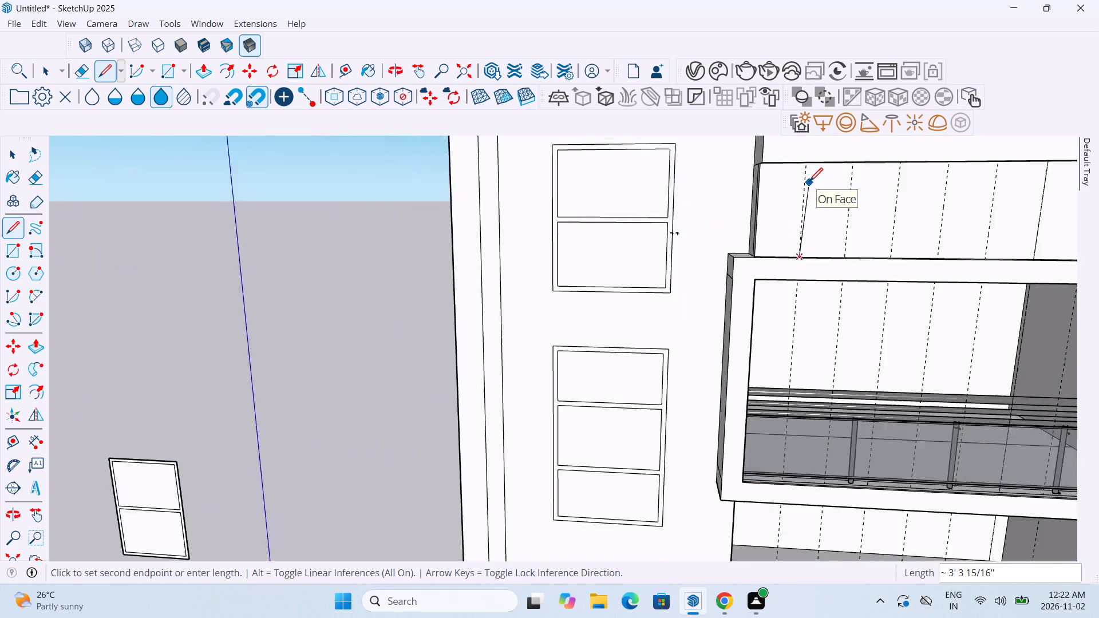
middle_drag(809, 183, 814, 137)
scroll(794, 167, up, 12)
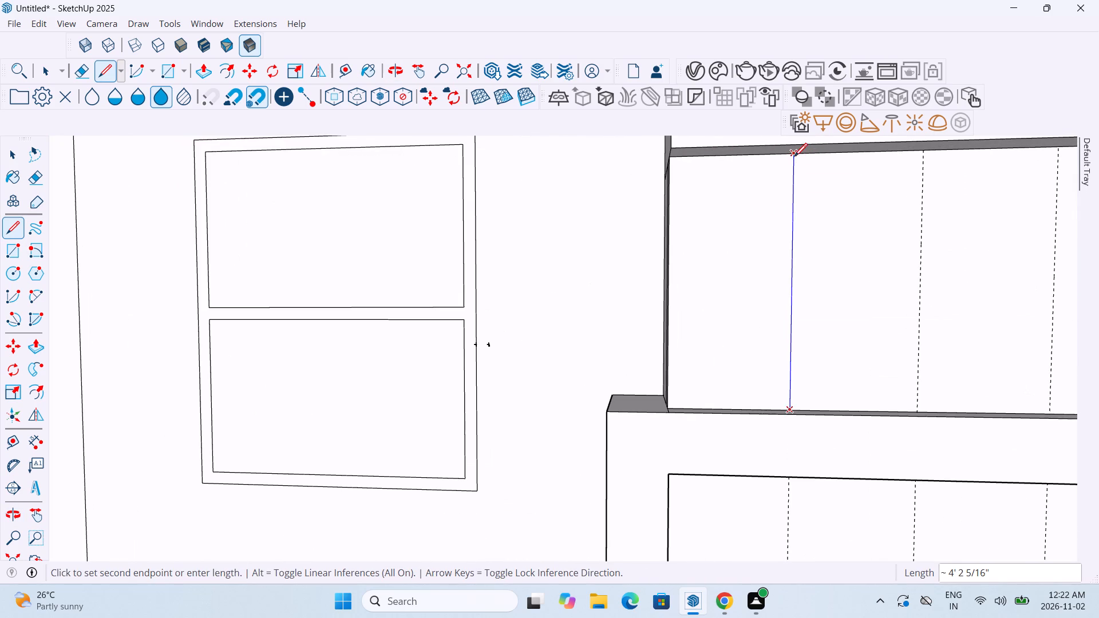
click(793, 157)
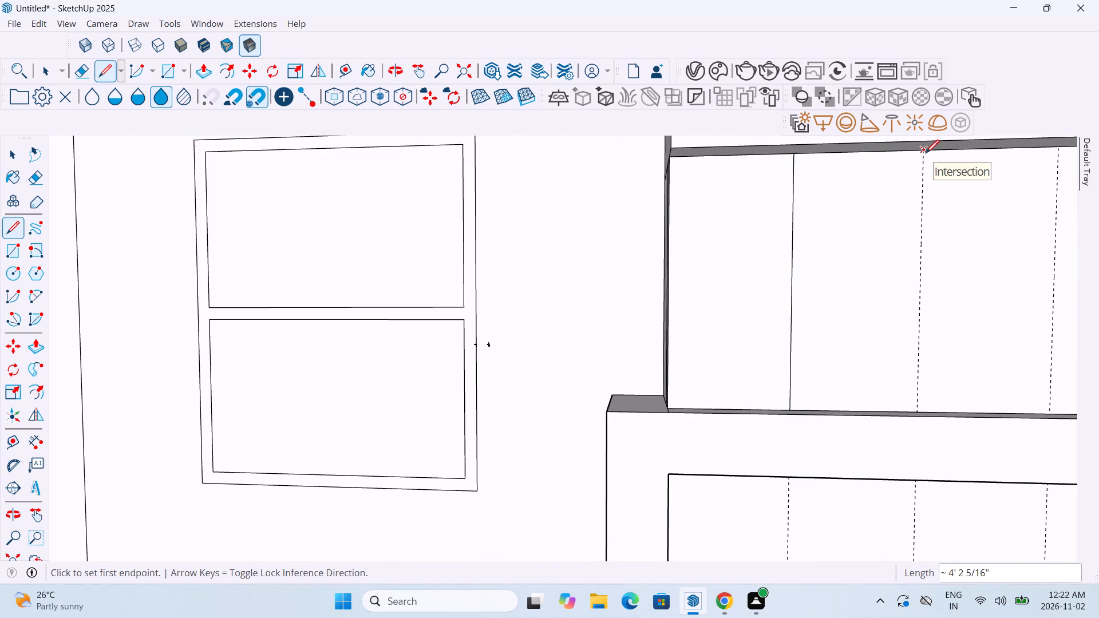
Draw a line along the second guide, from the panel's top edge down to the top of the balcony frame.
click(926, 150)
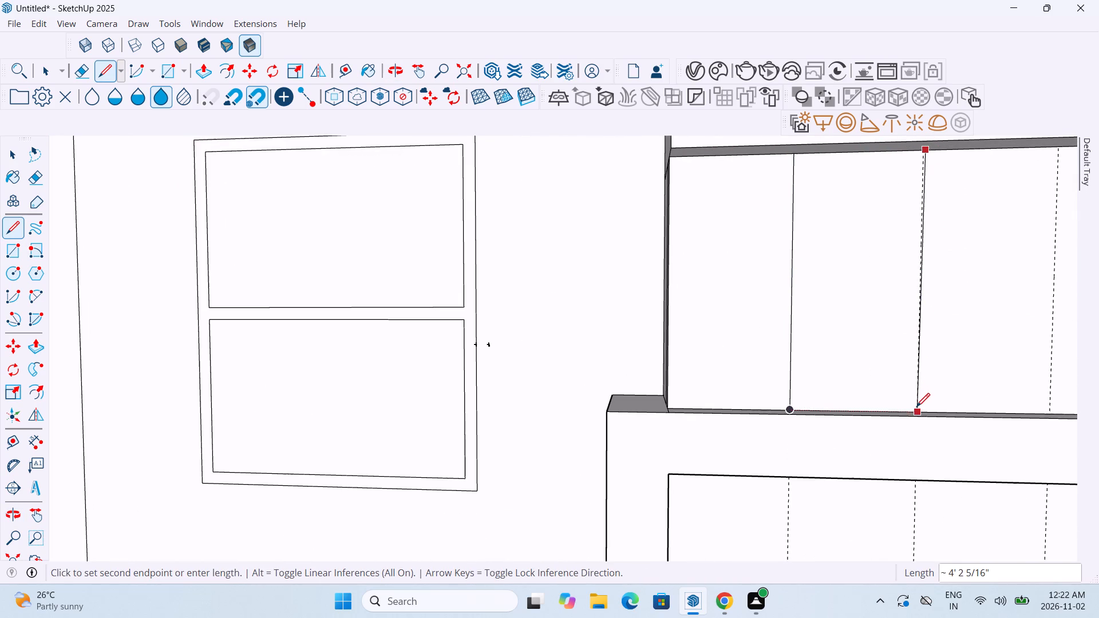
click(916, 414)
scroll(916, 414, down, 4)
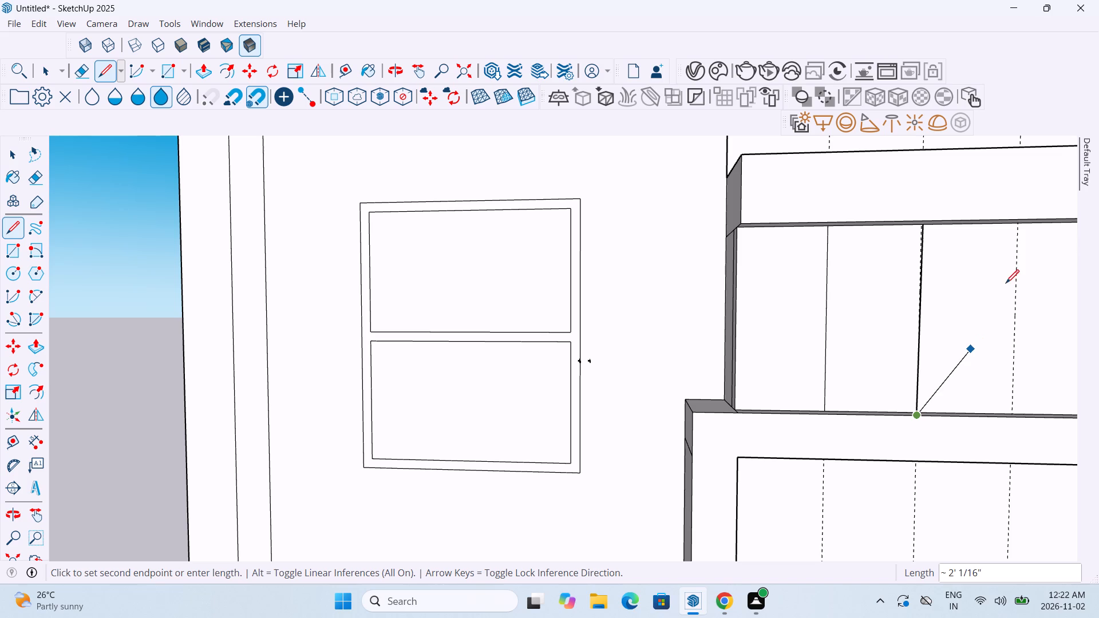
key(Escape)
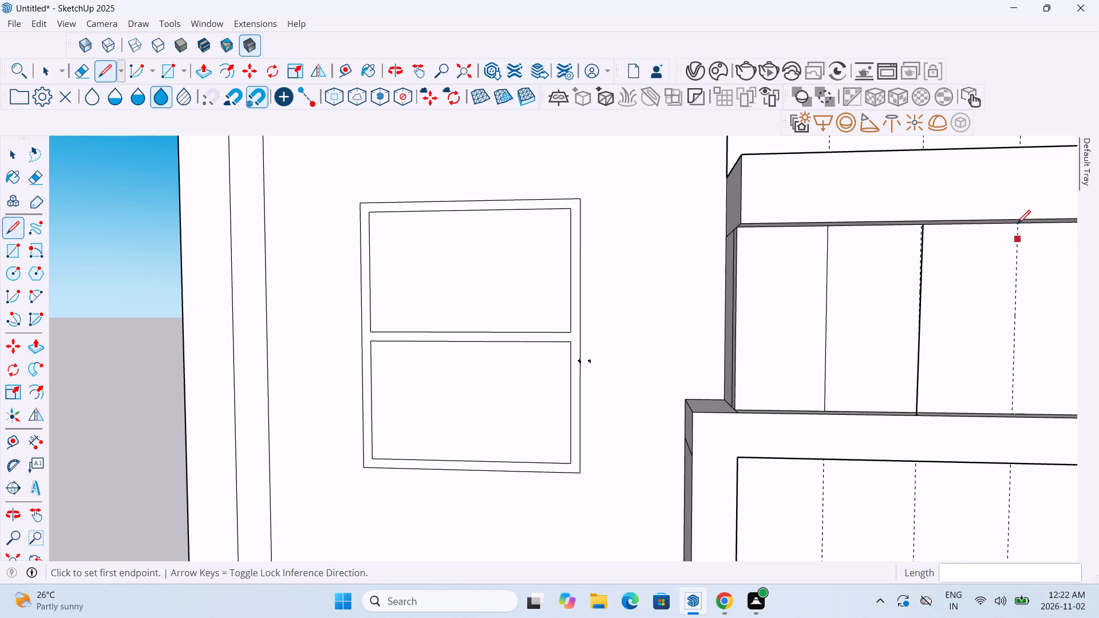
Draw a line over the third guide, from the panel's top edge down to its bottom edge.
scroll(1017, 225, up, 10)
click(1018, 223)
scroll(1022, 306, down, 8)
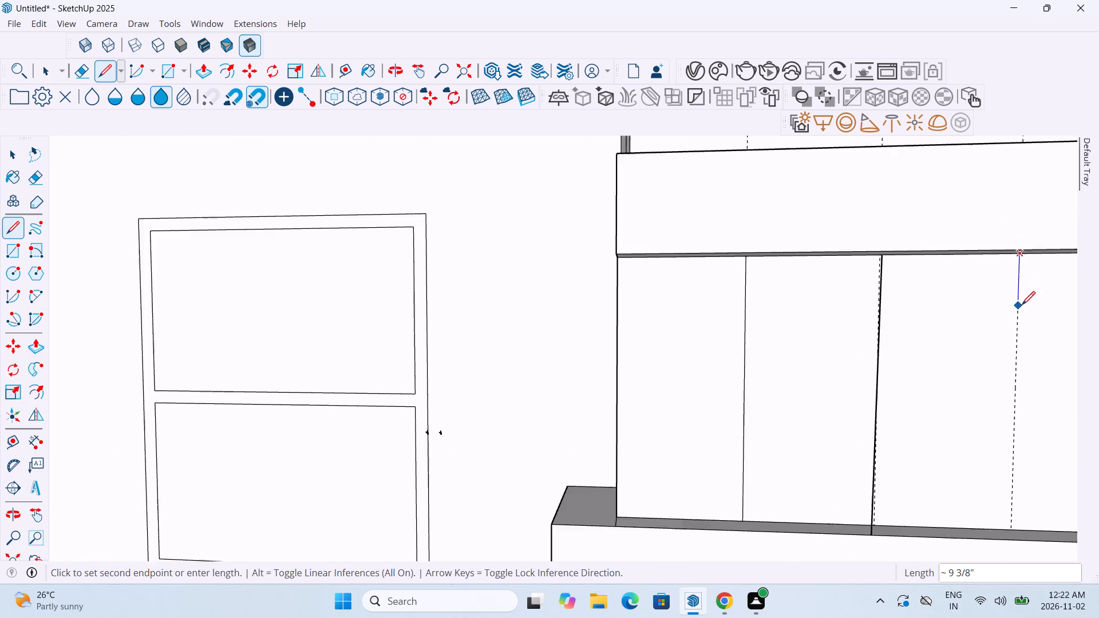
scroll(1022, 306, down, 10)
scroll(1019, 401, up, 17)
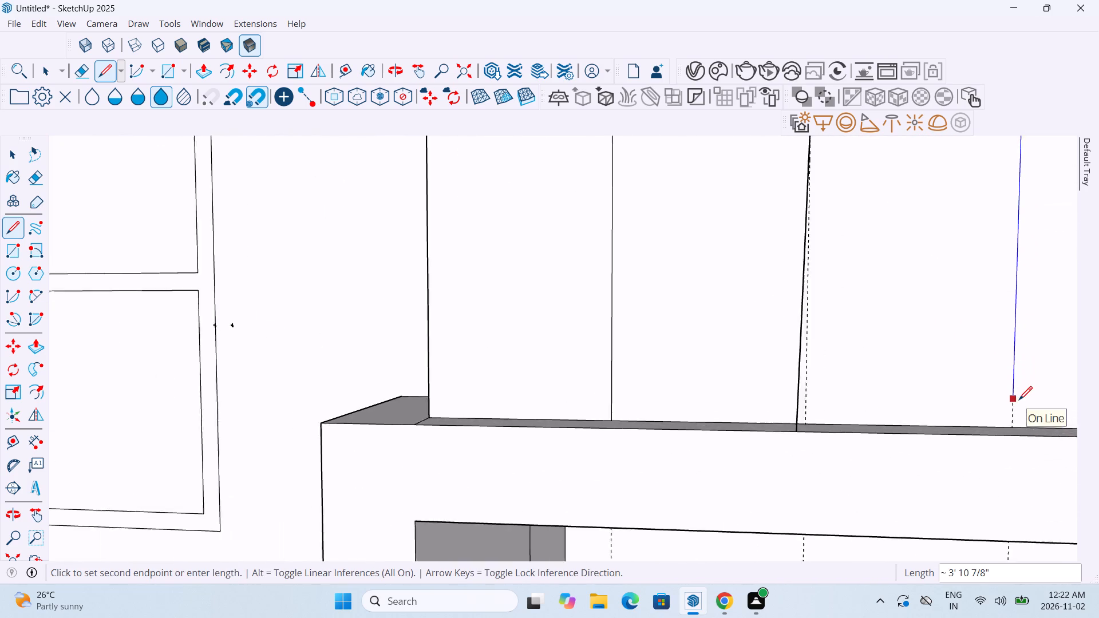
scroll(1019, 401, up, 2)
click(1009, 442)
Draw a line about 4' 2" long over the fourth guide, from the panel's top edge down to its bottom edge.
scroll(1009, 442, down, 20)
scroll(1009, 442, down, 1)
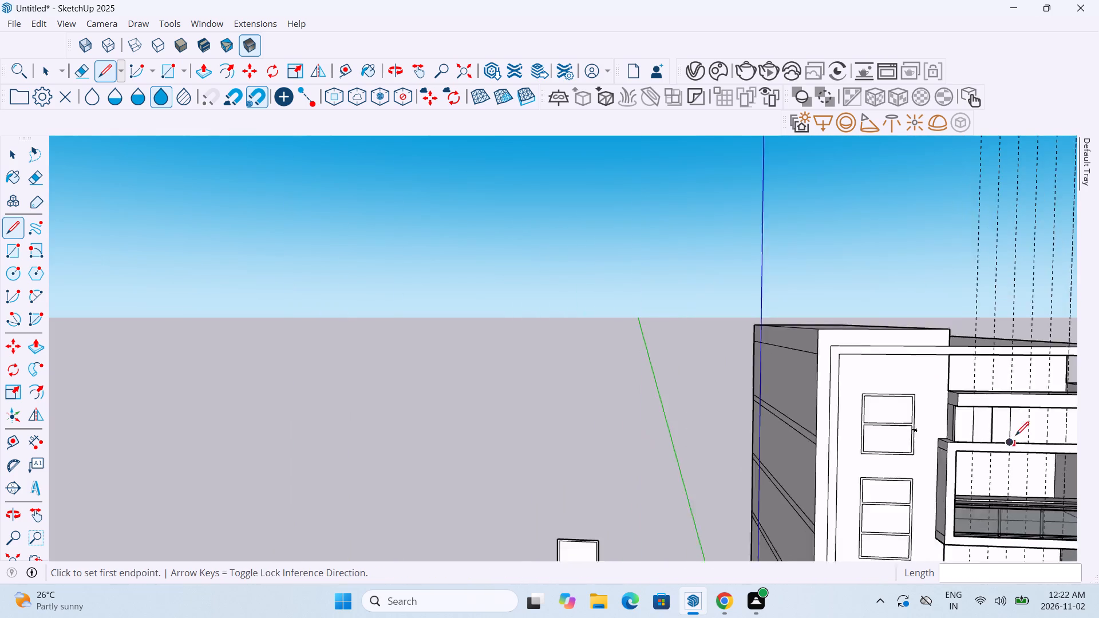
scroll(1025, 425, up, 20)
scroll(1025, 425, up, 1)
middle_drag(1025, 385, 1014, 312)
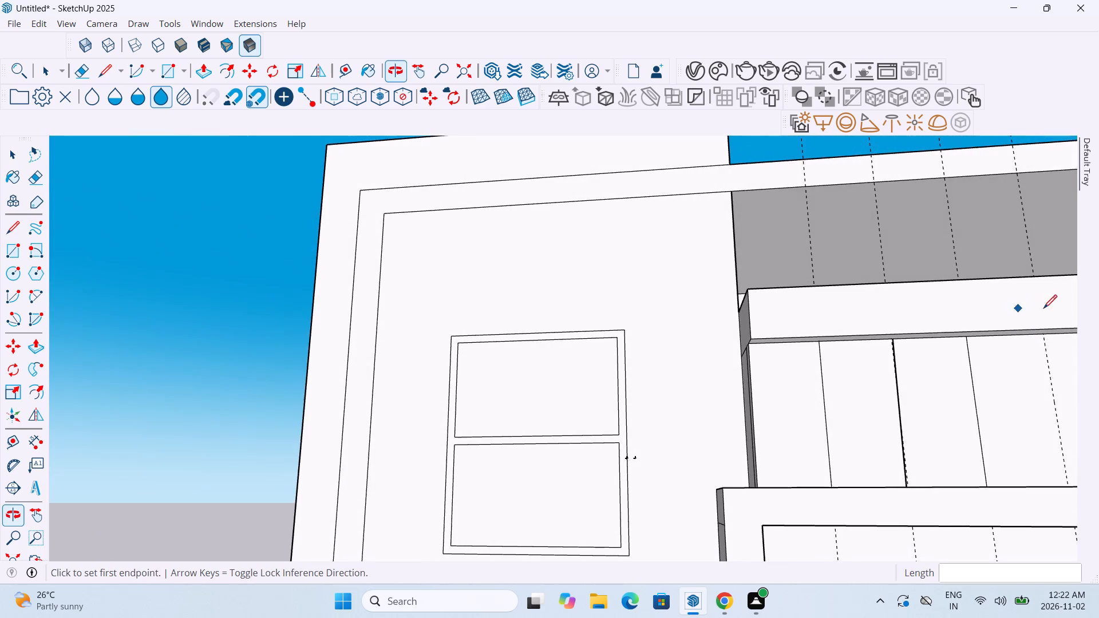
click(1043, 338)
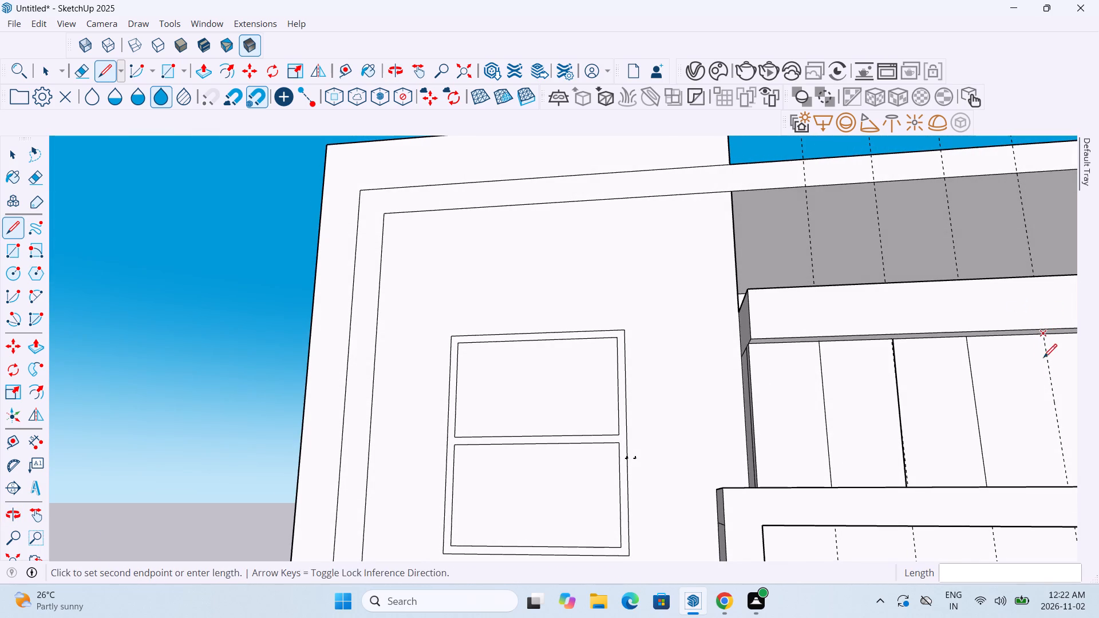
scroll(1043, 393, down, 14)
middle_drag(1051, 409, 1046, 498)
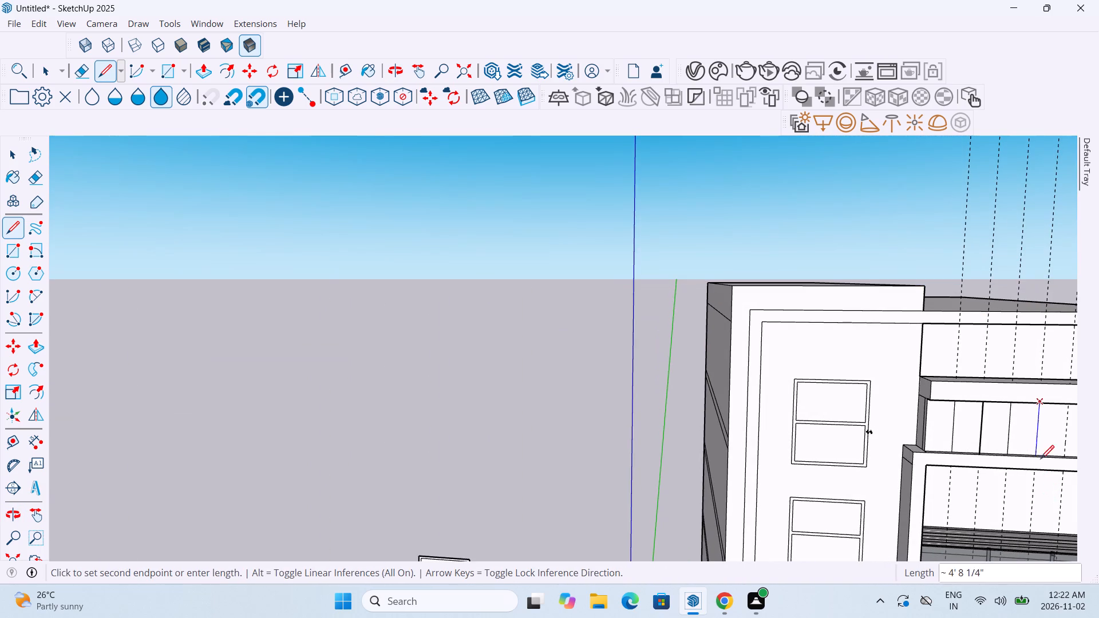
scroll(1039, 447, up, 12)
click(1033, 466)
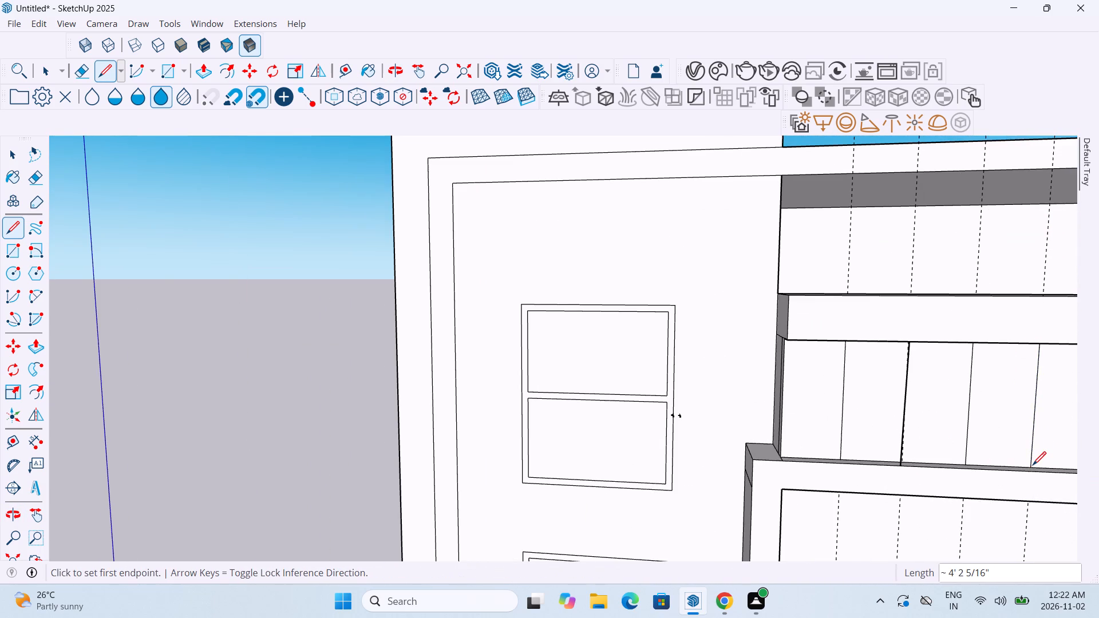
Draw a line about 4' 2" long over the fifth guide, from the panel's top edge down to its bottom edge.
scroll(1033, 466, down, 20)
scroll(1033, 466, down, 8)
scroll(1039, 460, down, 13)
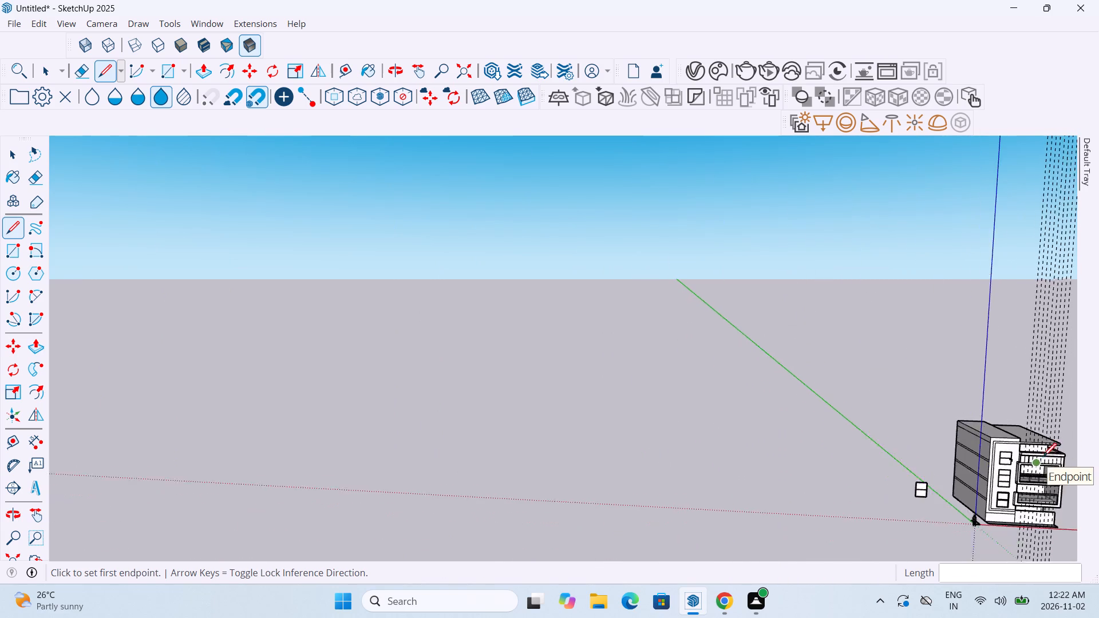
scroll(1043, 458, down, 2)
scroll(1049, 451, up, 16)
scroll(1053, 476, up, 18)
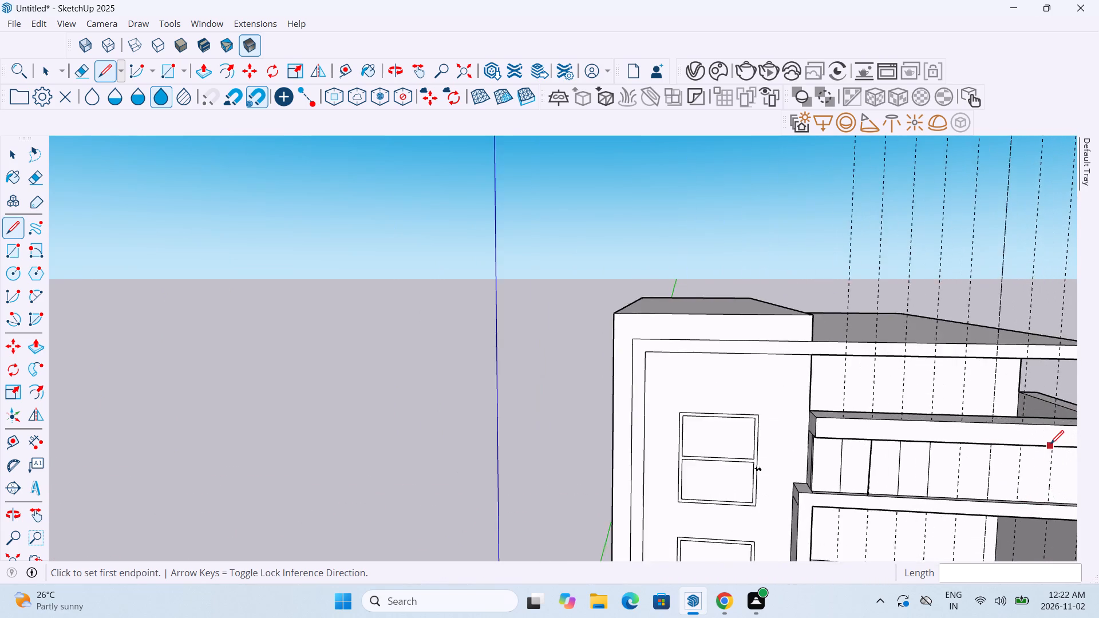
scroll(1050, 445, up, 3)
scroll(884, 462, up, 6)
middle_drag(898, 457, 894, 384)
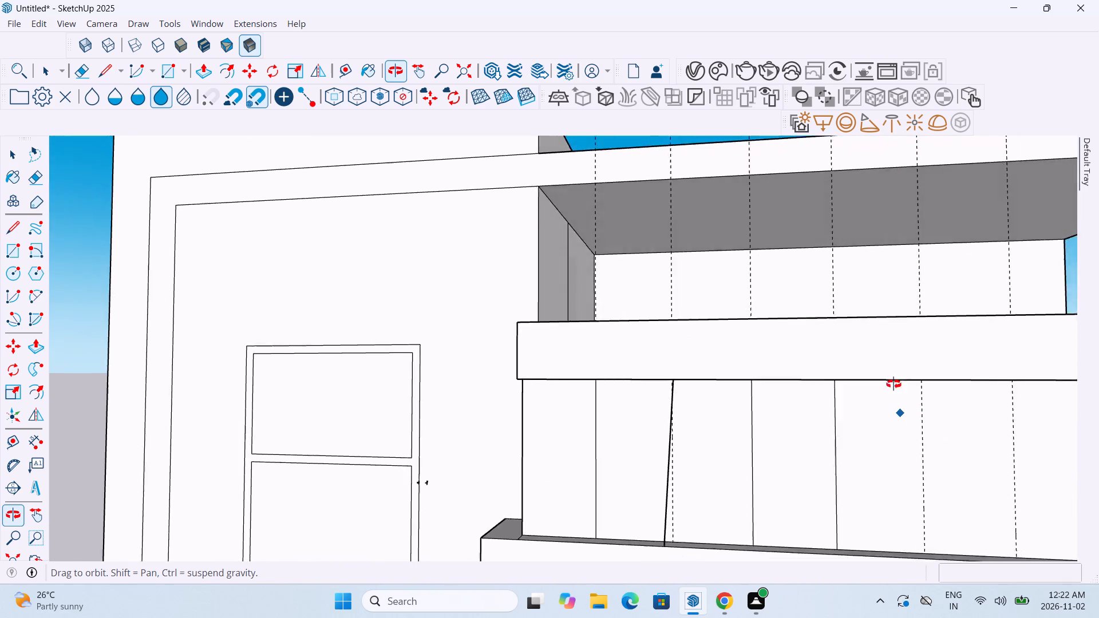
middle_drag(894, 384, 894, 383)
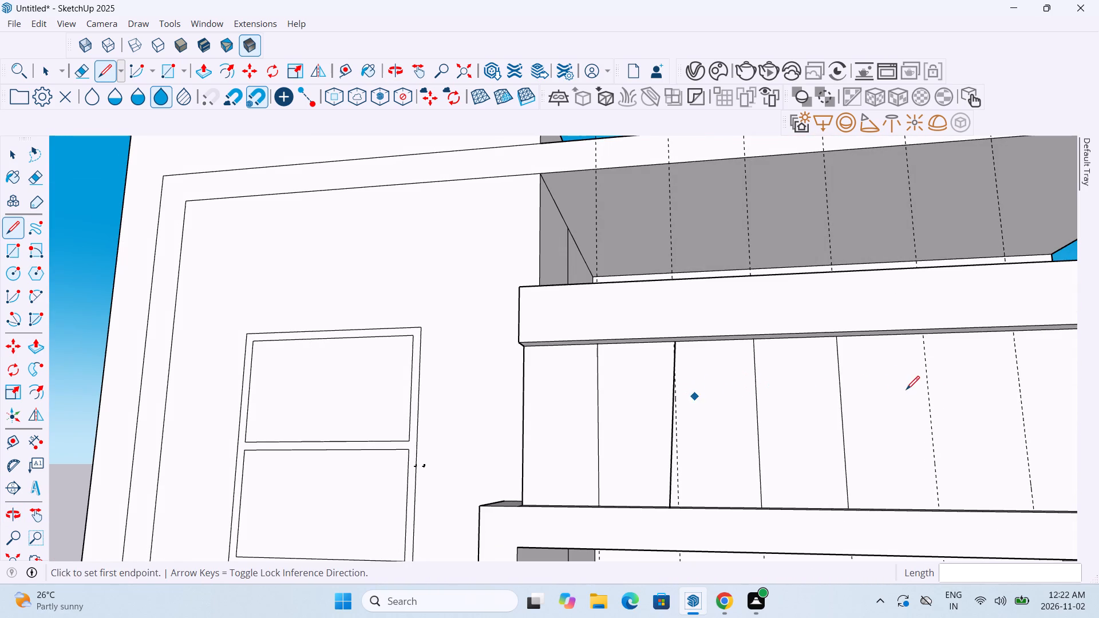
scroll(944, 360, up, 5)
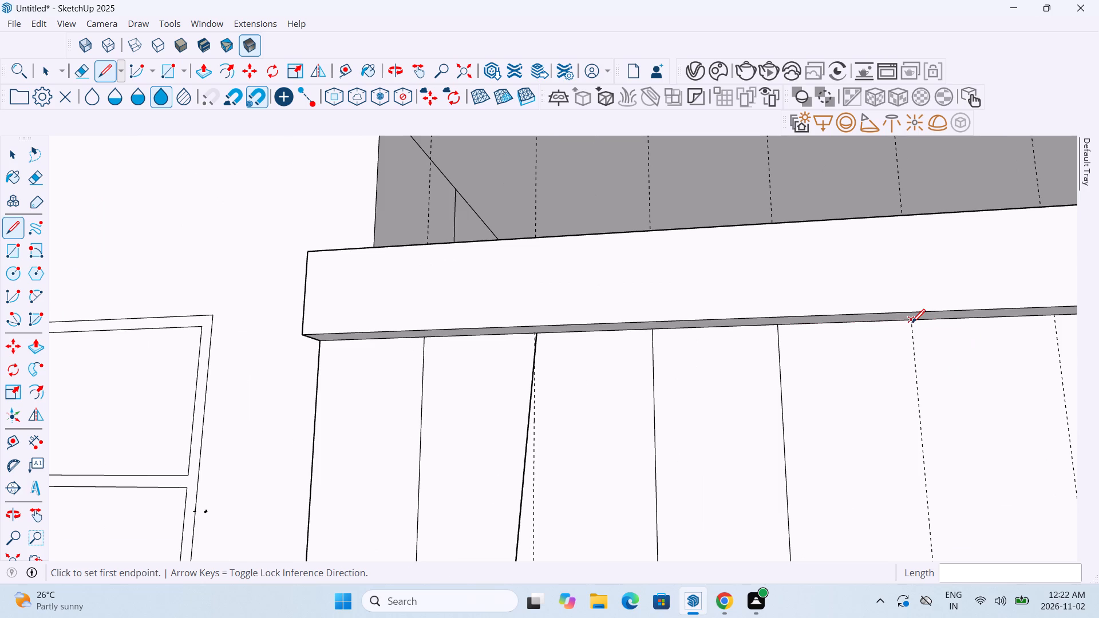
click(912, 324)
scroll(904, 421, down, 7)
scroll(923, 508, up, 6)
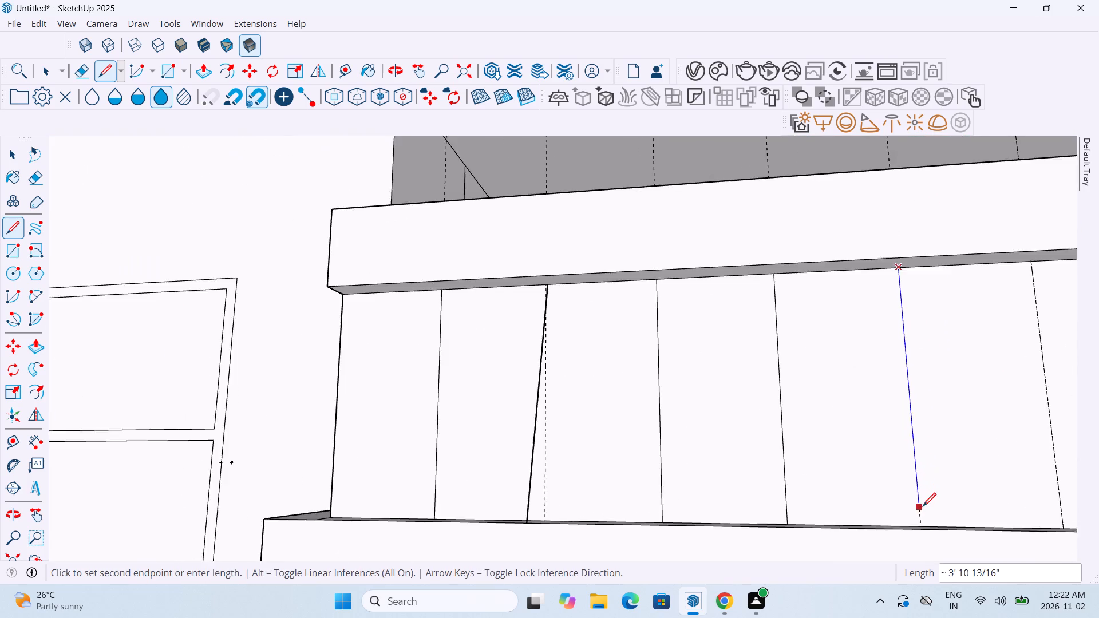
scroll(923, 508, up, 6)
middle_drag(923, 508, 927, 565)
scroll(927, 565, down, 6)
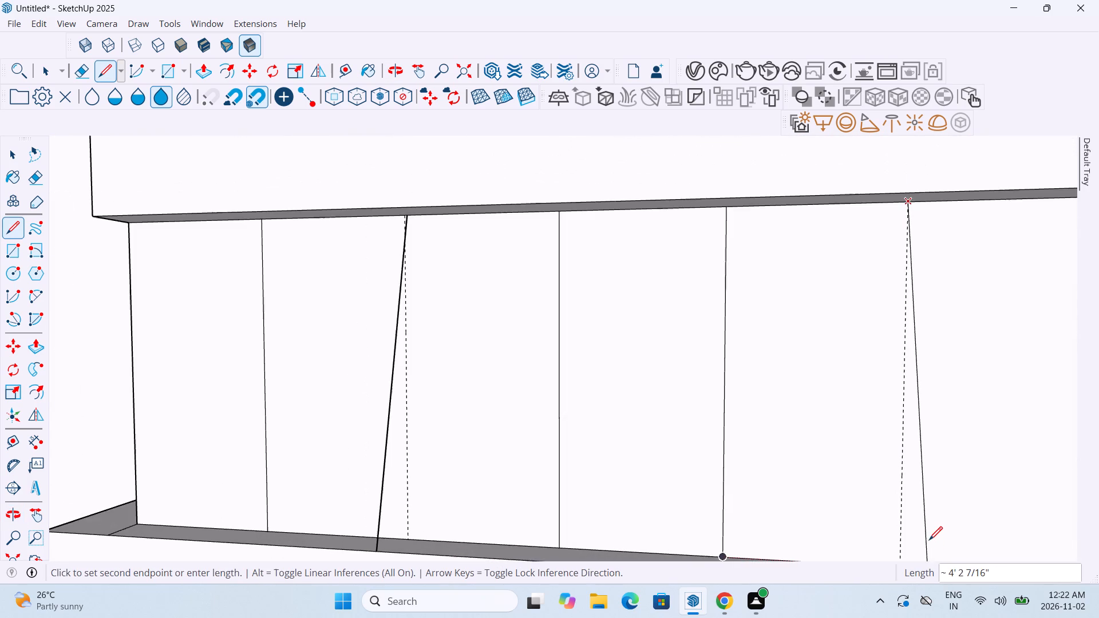
scroll(929, 537, down, 5)
click(911, 556)
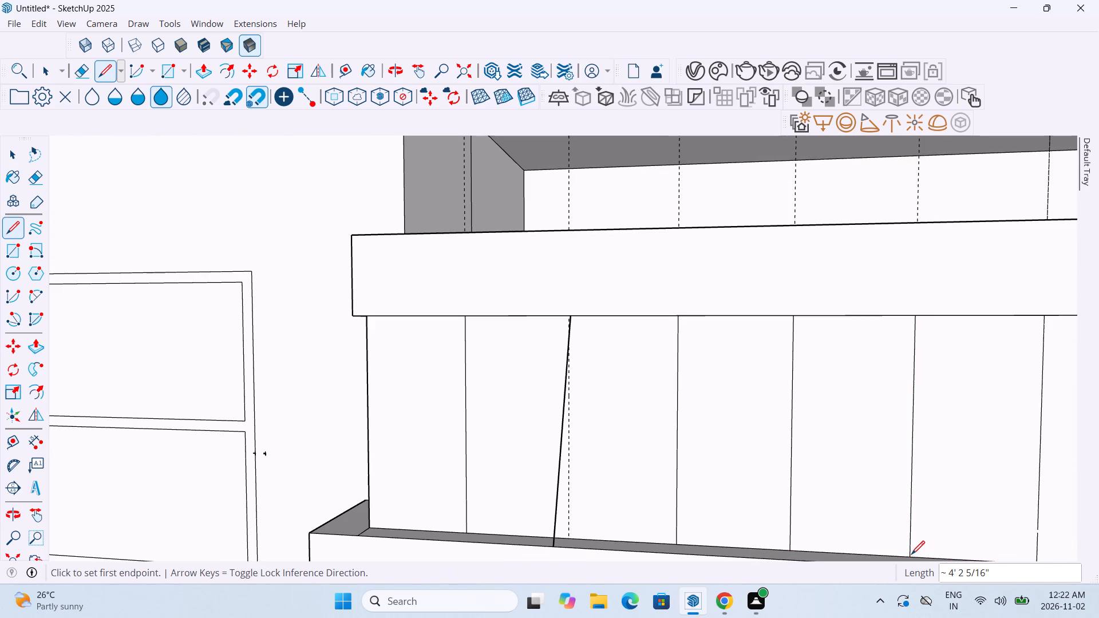
Draw a line over the sixth guide, from the panel's top edge down to its bottom edge.
middle_drag(1009, 395, 1006, 365)
scroll(1006, 365, down, 5)
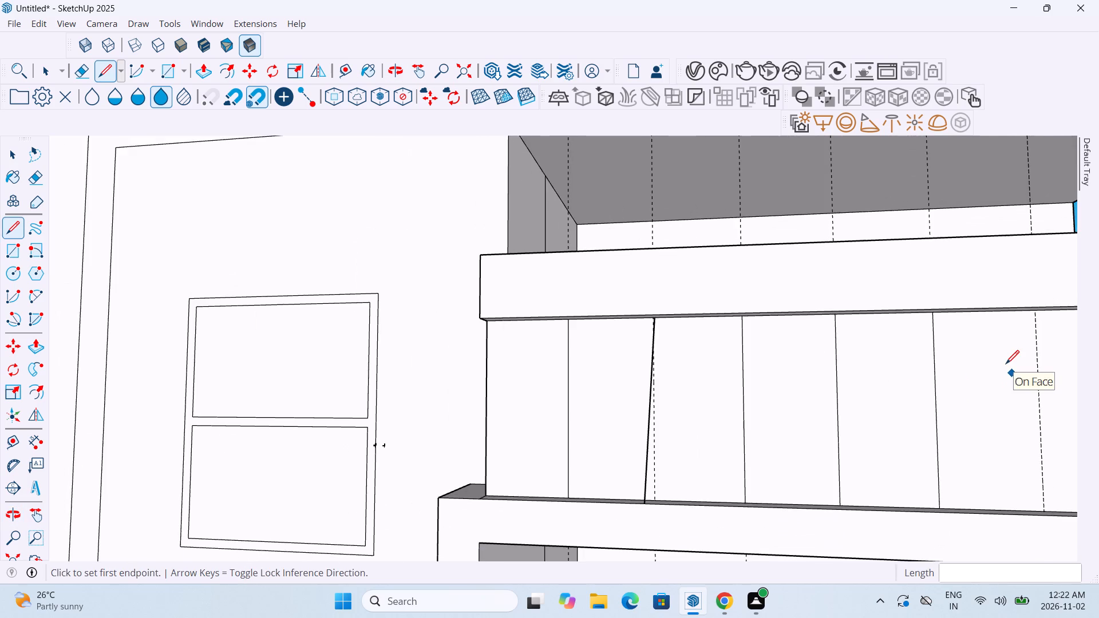
scroll(1006, 365, down, 4)
scroll(1025, 341, up, 16)
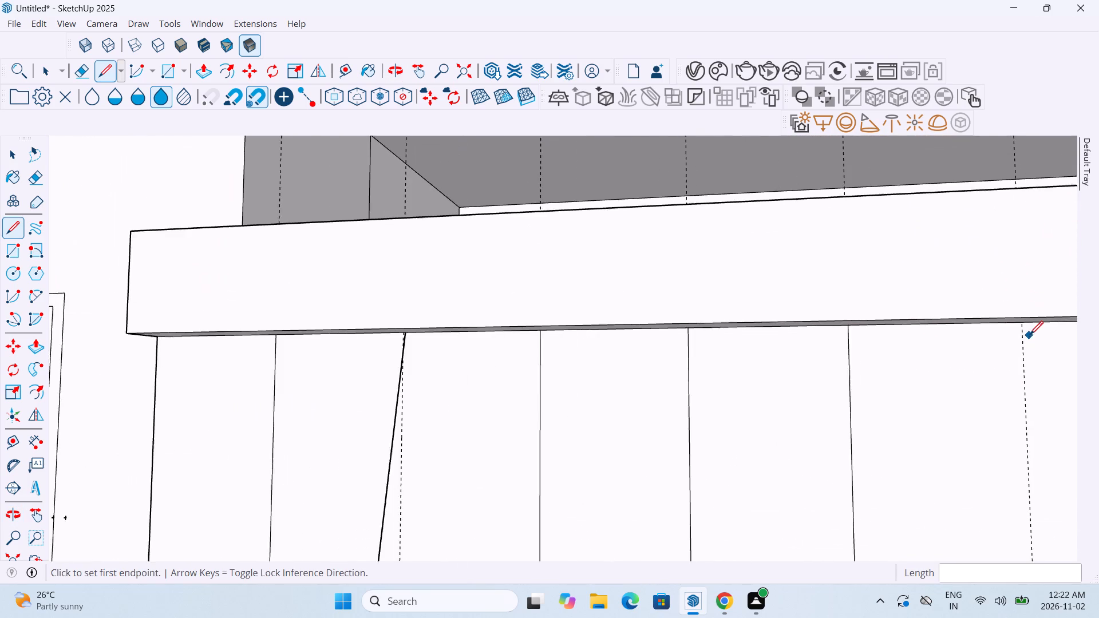
click(1018, 319)
scroll(1012, 427, down, 18)
scroll(1012, 427, up, 1)
scroll(1012, 427, down, 1)
scroll(1012, 427, up, 1)
scroll(1012, 427, down, 6)
scroll(1021, 482, up, 9)
scroll(1021, 482, down, 1)
scroll(1021, 482, up, 3)
click(1015, 508)
Draw a line over the seventh guide, from the panel's top edge down to its bottom edge.
scroll(1015, 508, down, 20)
scroll(1015, 508, down, 3)
scroll(1037, 493, up, 14)
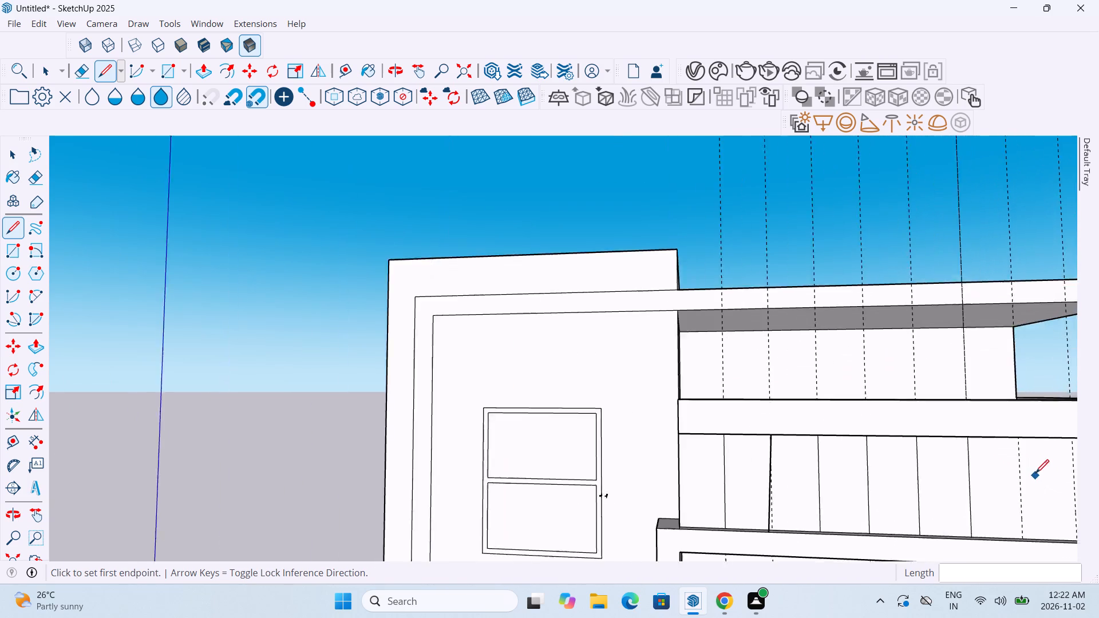
scroll(1035, 474, up, 20)
scroll(1035, 474, up, 5)
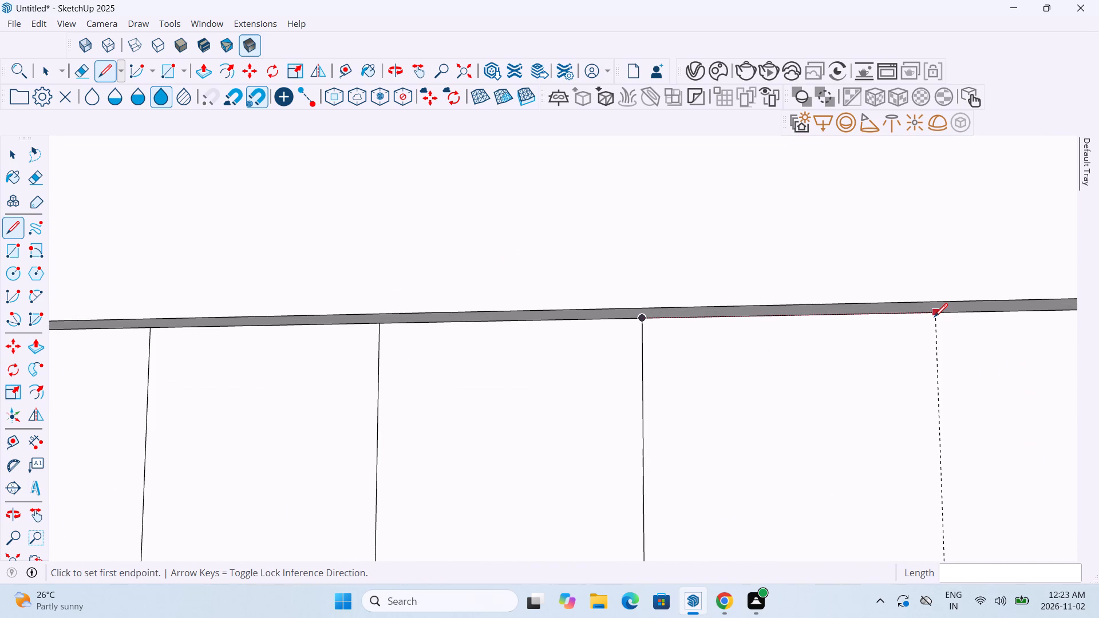
click(934, 318)
scroll(939, 414, down, 14)
scroll(939, 414, up, 1)
scroll(939, 414, down, 17)
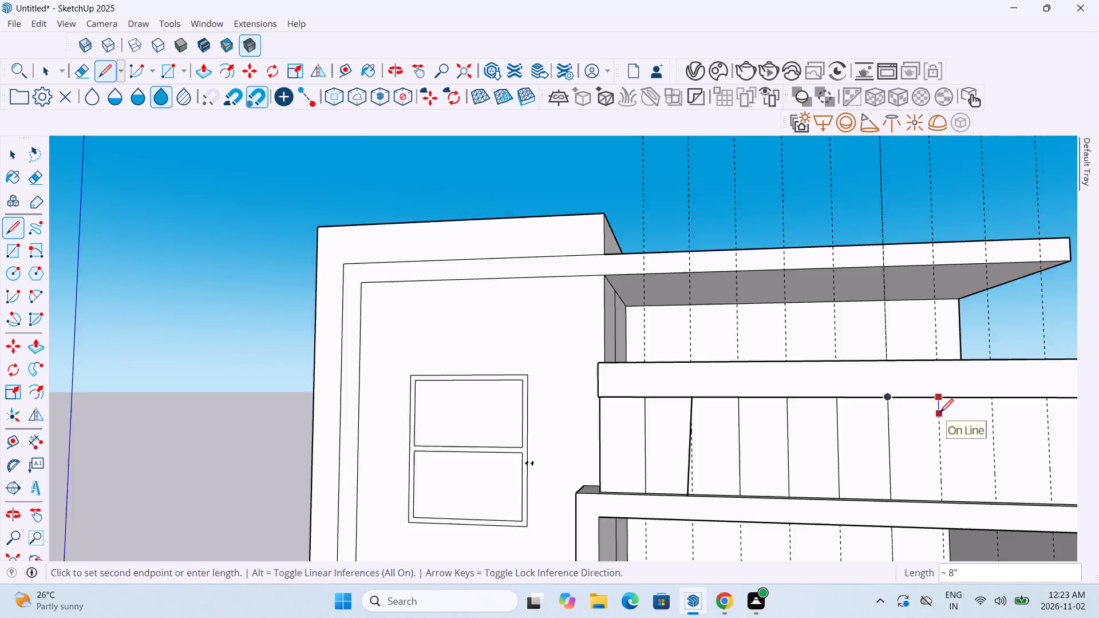
scroll(942, 477, up, 20)
scroll(942, 477, up, 2)
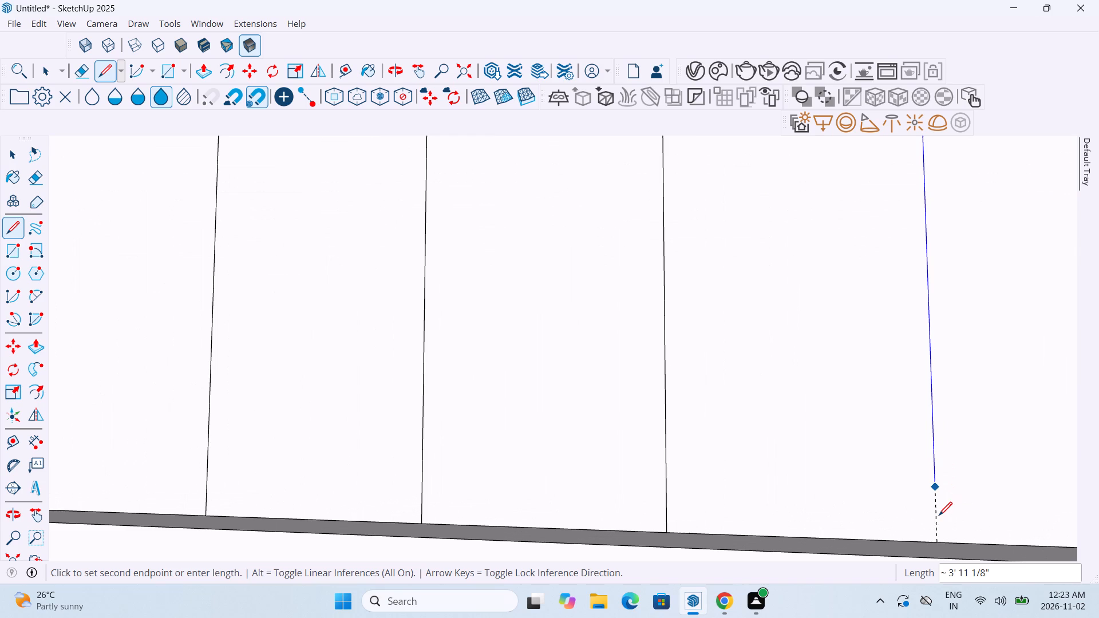
click(936, 545)
Draw a line about 4' 2" long over the eighth guide, from the panel's top edge down to its bottom edge.
scroll(936, 545, down, 16)
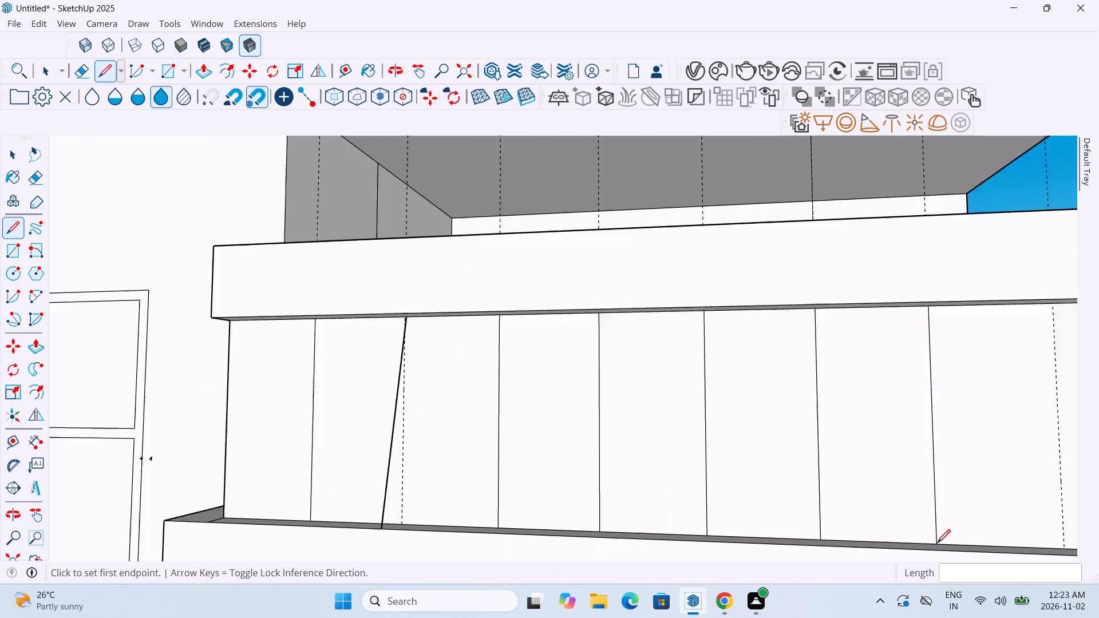
scroll(937, 544, down, 8)
scroll(1003, 445, up, 19)
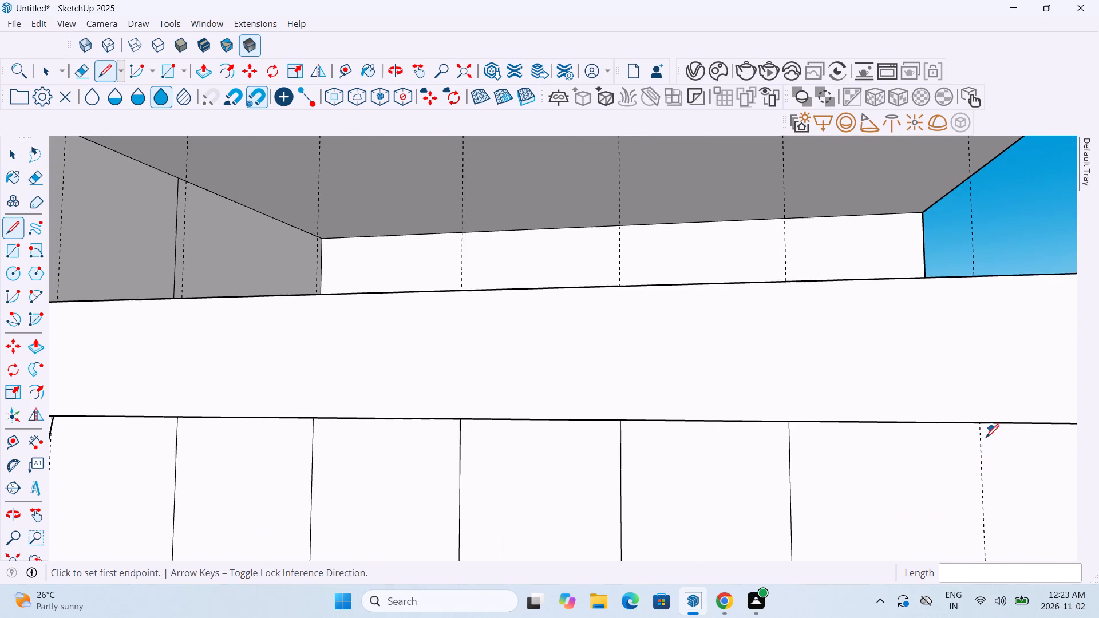
middle_drag(985, 447, 974, 383)
click(994, 395)
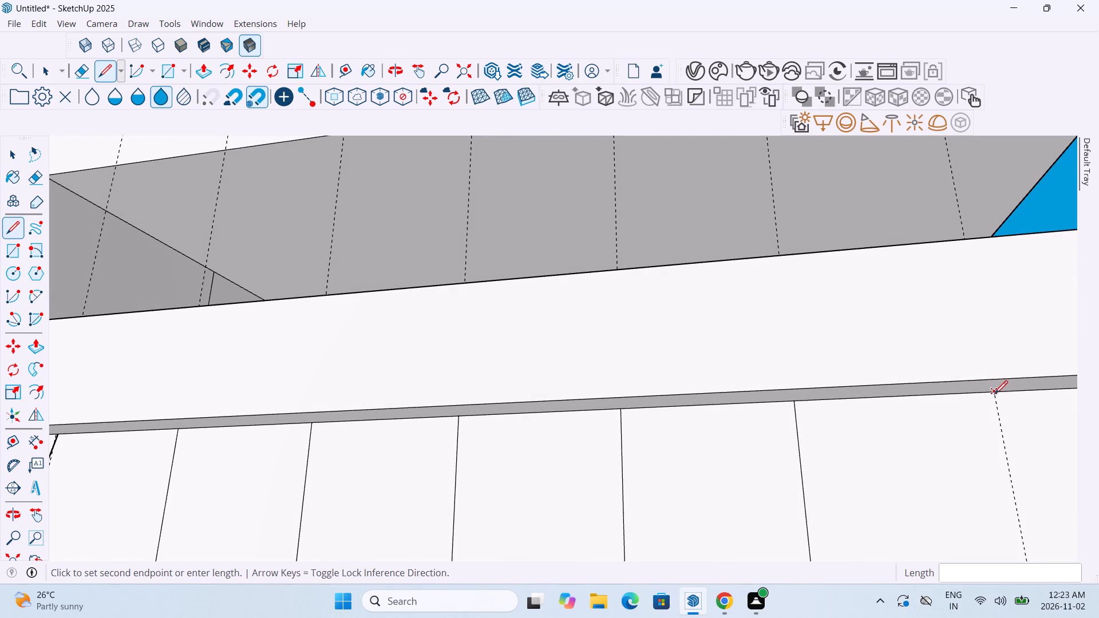
scroll(994, 425, down, 20)
scroll(994, 425, down, 11)
scroll(1005, 499, up, 1)
middle_drag(1005, 498, 1001, 565)
scroll(992, 514, up, 13)
middle_drag(992, 513, 982, 549)
scroll(982, 549, down, 20)
scroll(982, 549, down, 3)
scroll(983, 549, up, 15)
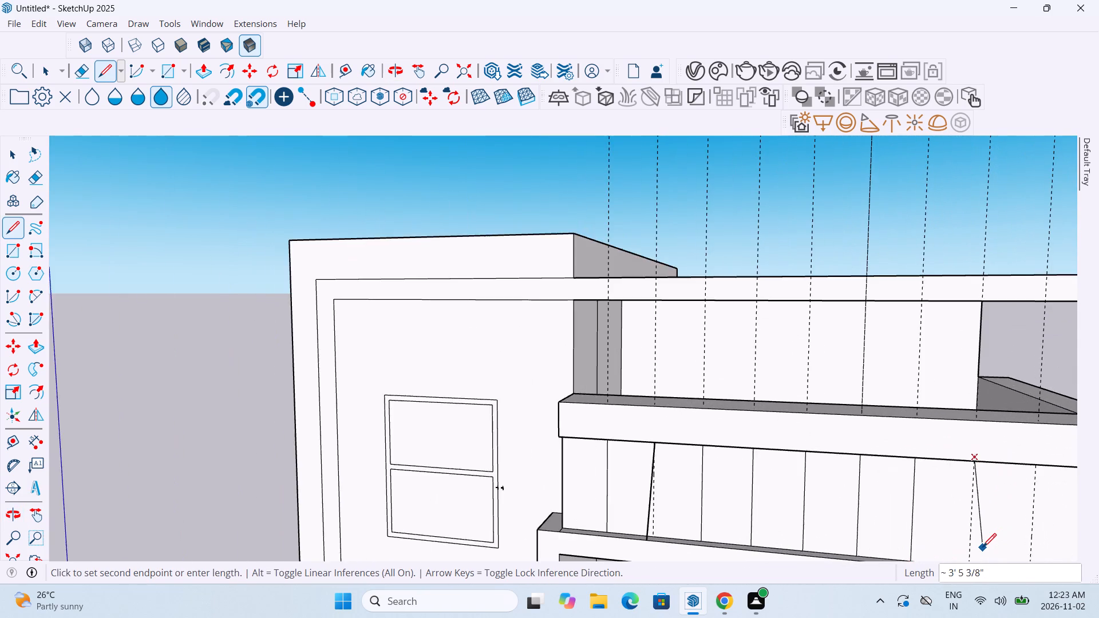
scroll(983, 548, down, 20)
scroll(983, 548, down, 10)
scroll(983, 555, up, 4)
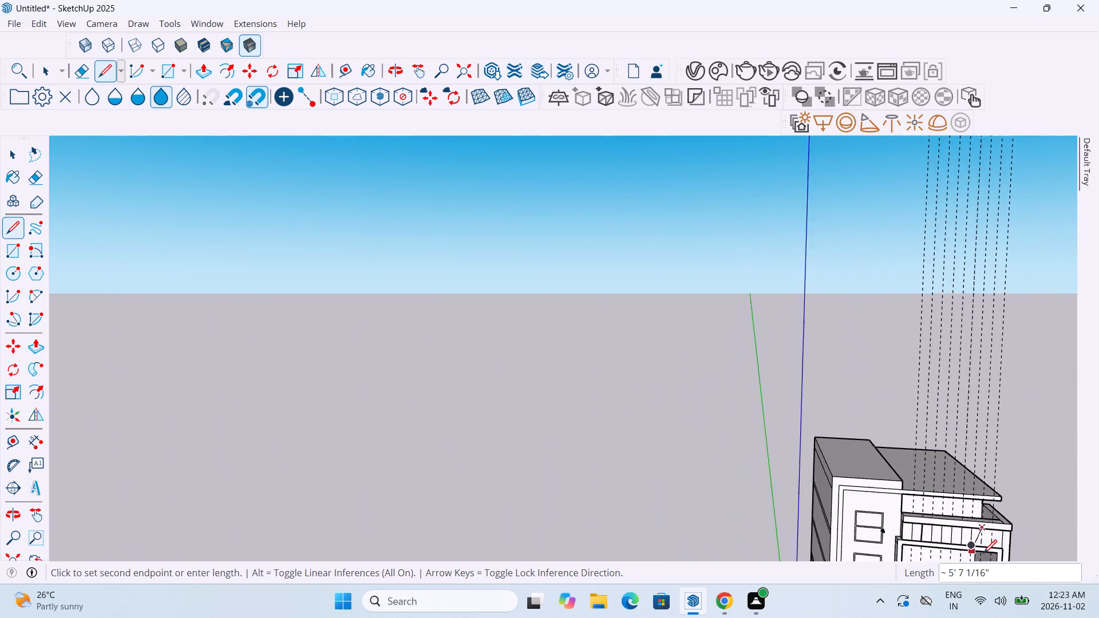
scroll(983, 554, up, 17)
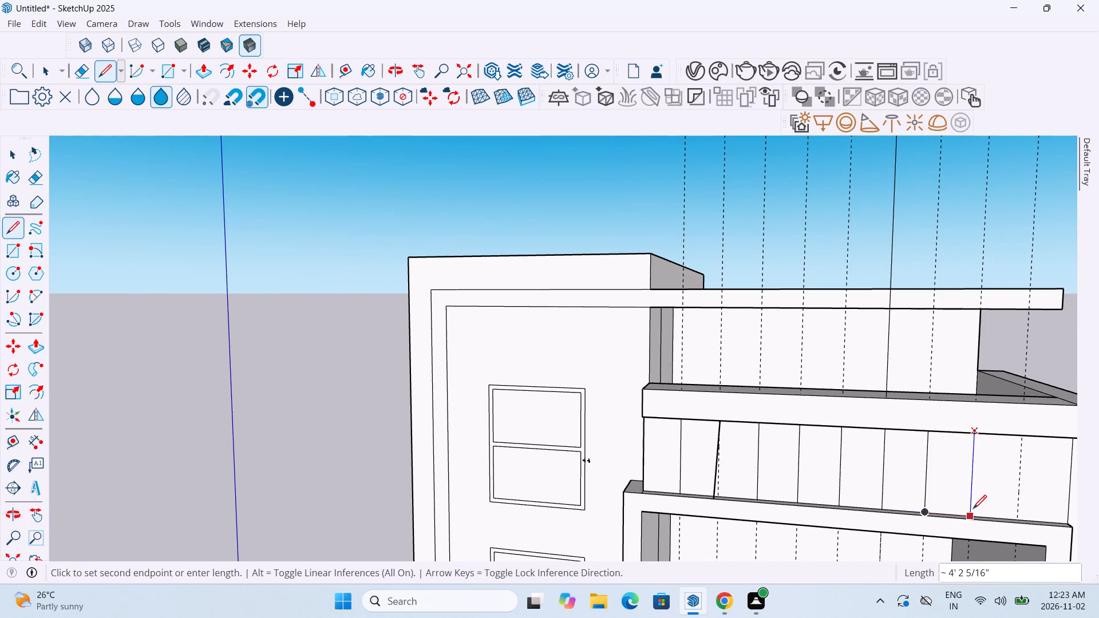
click(973, 510)
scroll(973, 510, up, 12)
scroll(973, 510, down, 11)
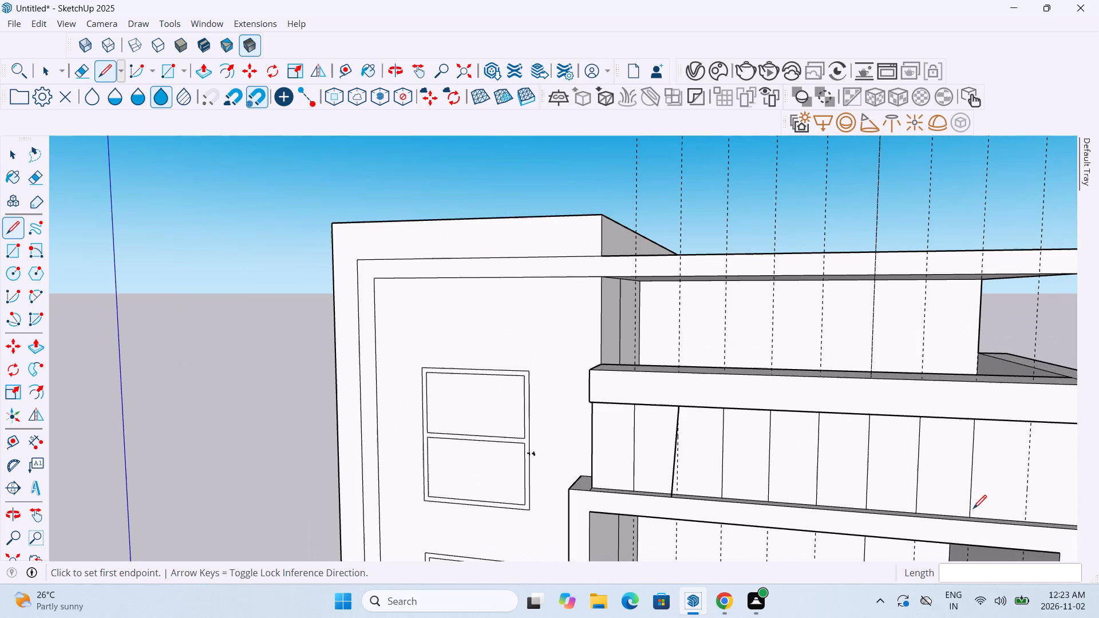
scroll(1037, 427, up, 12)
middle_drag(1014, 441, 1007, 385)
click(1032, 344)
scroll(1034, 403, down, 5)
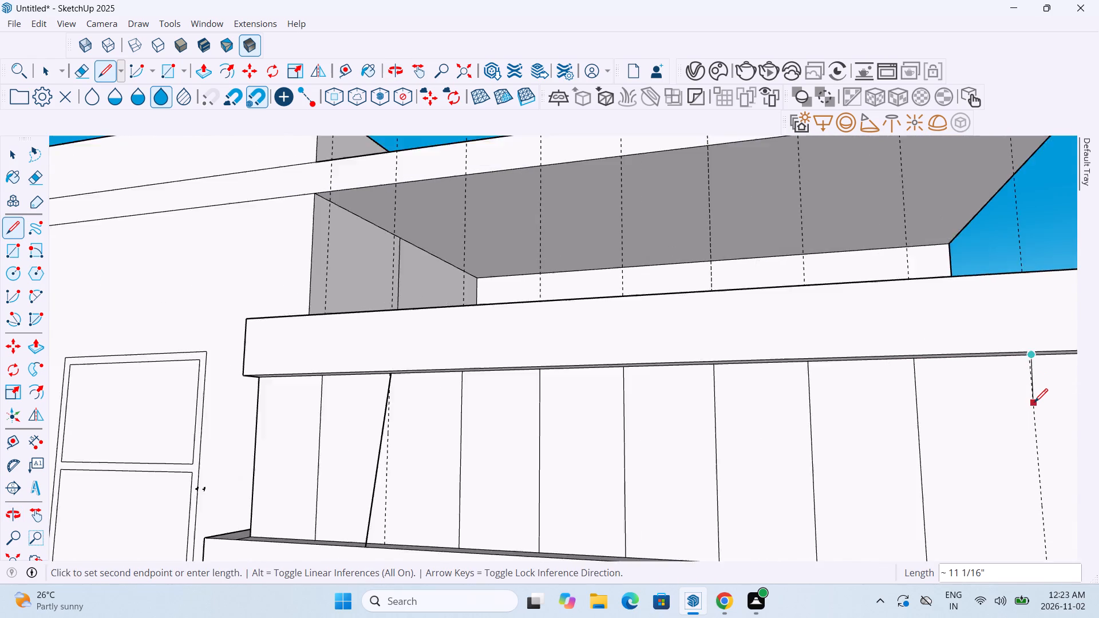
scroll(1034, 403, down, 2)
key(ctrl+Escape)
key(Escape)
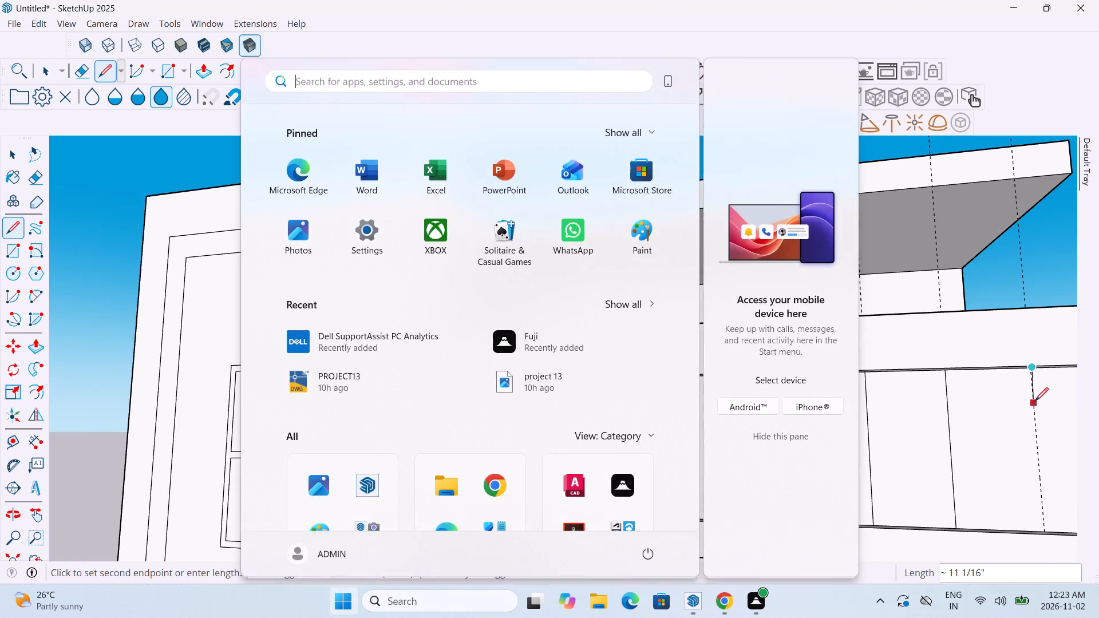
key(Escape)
Draw a line about 4' 2" long over the ninth guide, from the panel's top edge down to its bottom edge.
scroll(1030, 370, up, 18)
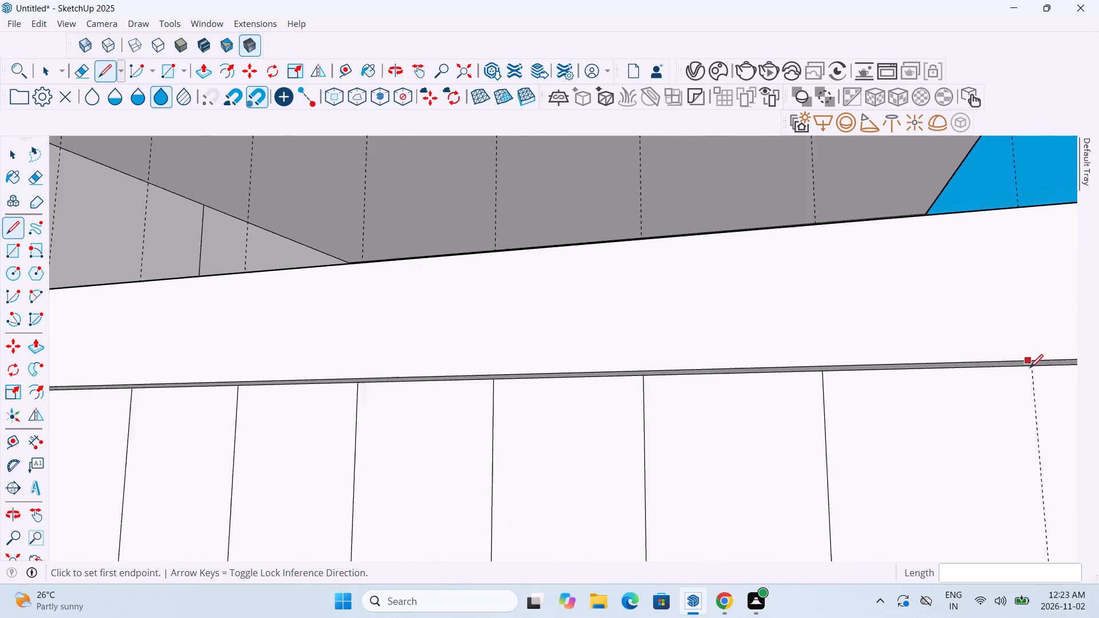
scroll(1030, 369, up, 1)
click(1032, 366)
scroll(1036, 439, down, 18)
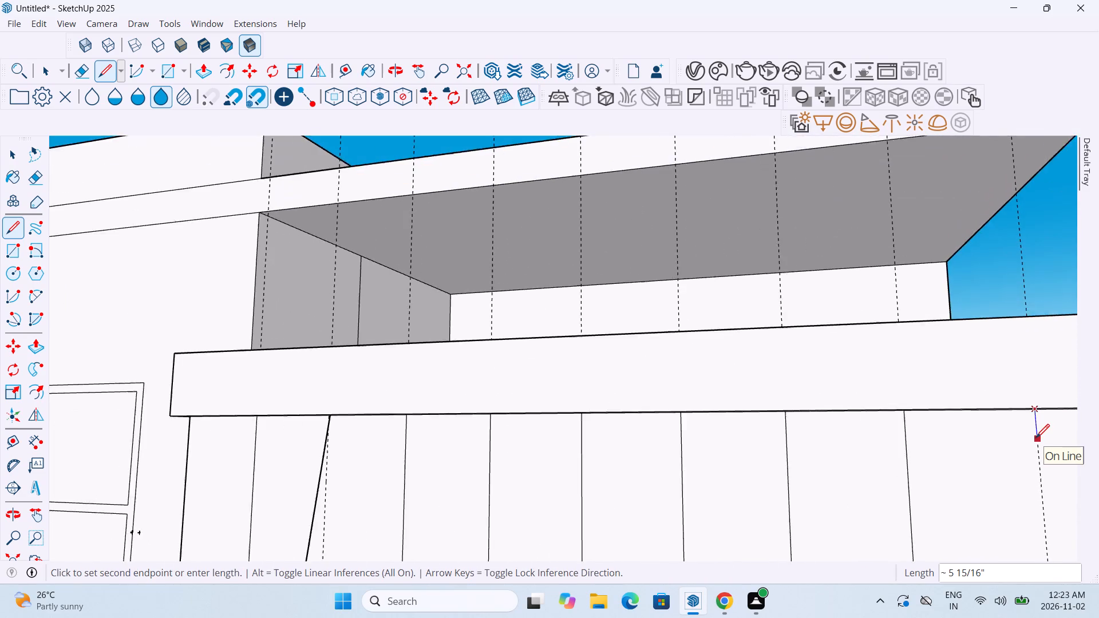
scroll(1036, 439, down, 18)
scroll(1046, 489, up, 17)
scroll(1046, 490, down, 1)
scroll(1046, 490, up, 4)
click(1027, 547)
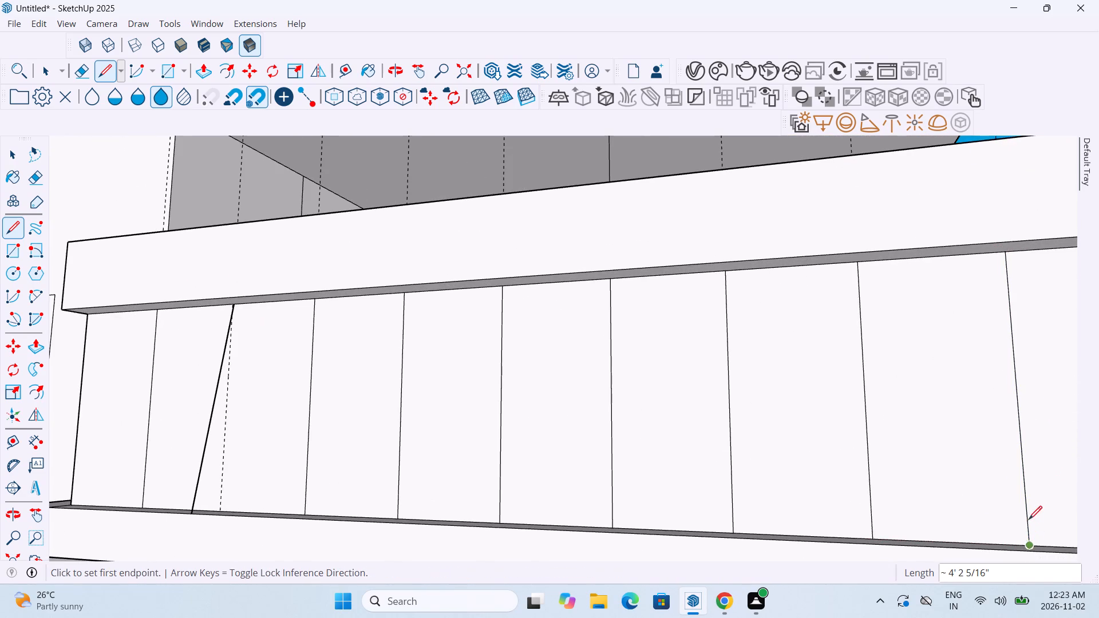
key(Escape)
Delete the slanted line that strays from the second guide on the wall panel.
click(39, 64)
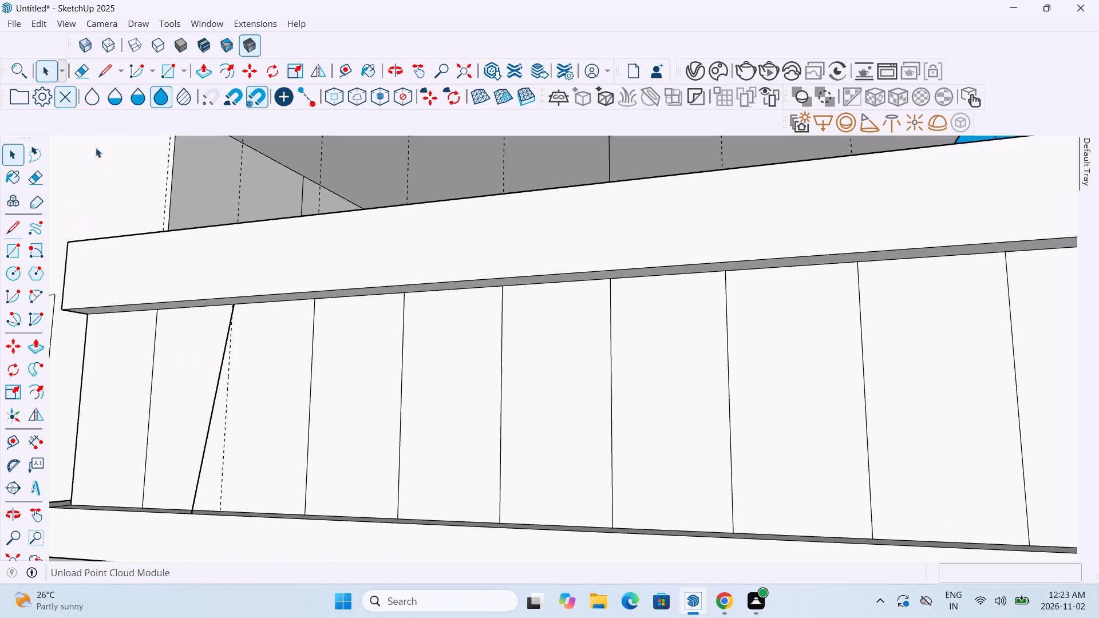
click(217, 382)
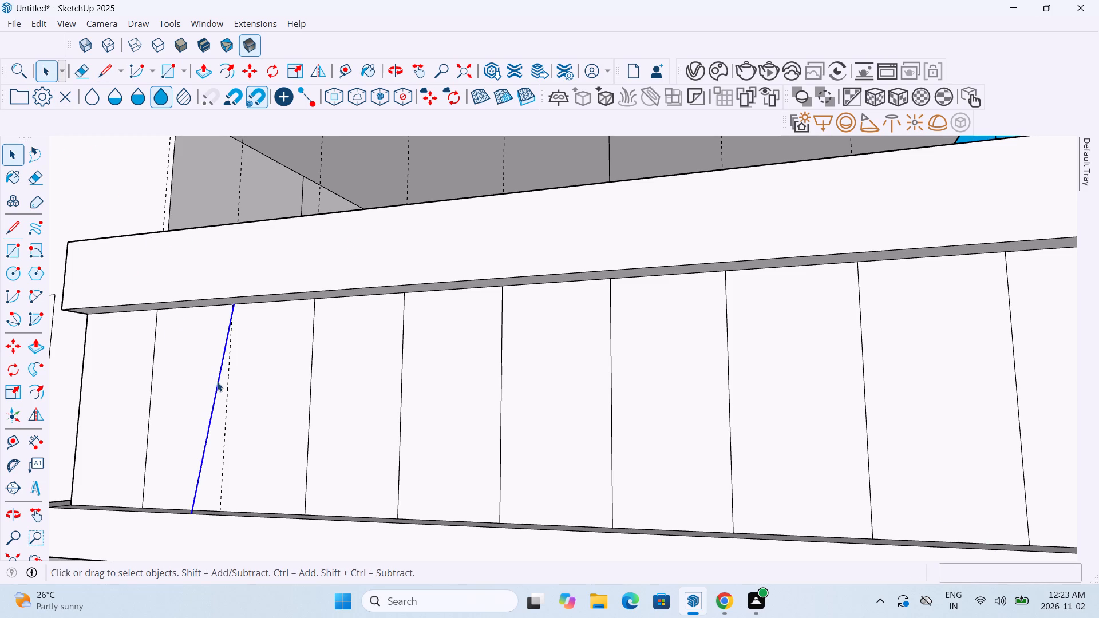
key(Delete)
Redraw the line over the second guide, about 4' 2" long, from the panel's top edge down to its bottom edge.
click(111, 73)
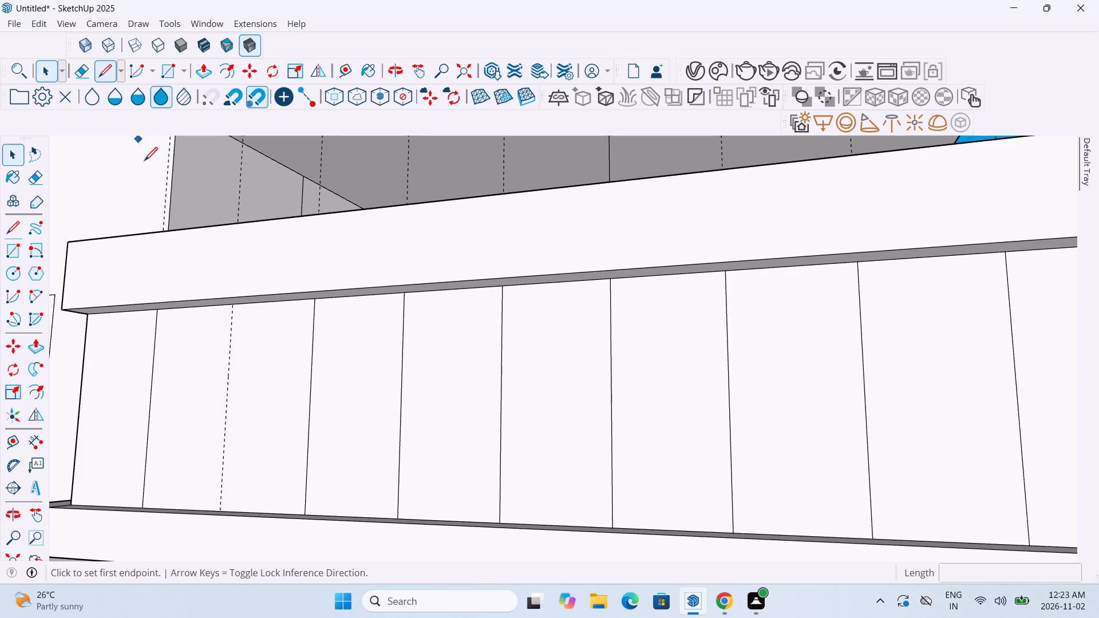
scroll(215, 308, up, 5)
click(239, 306)
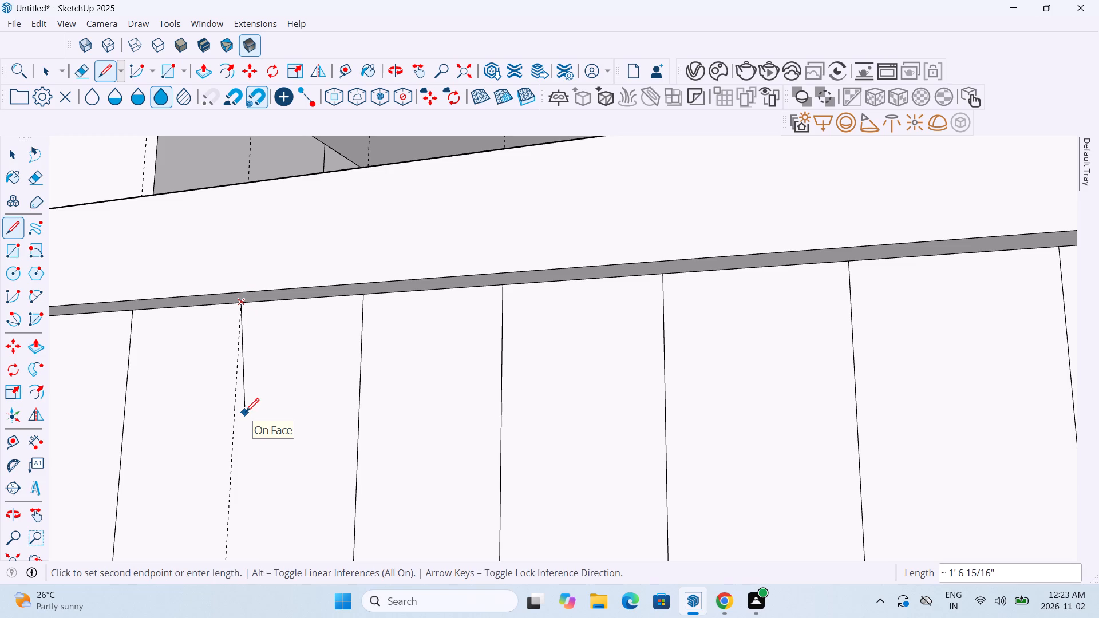
scroll(246, 413, down, 4)
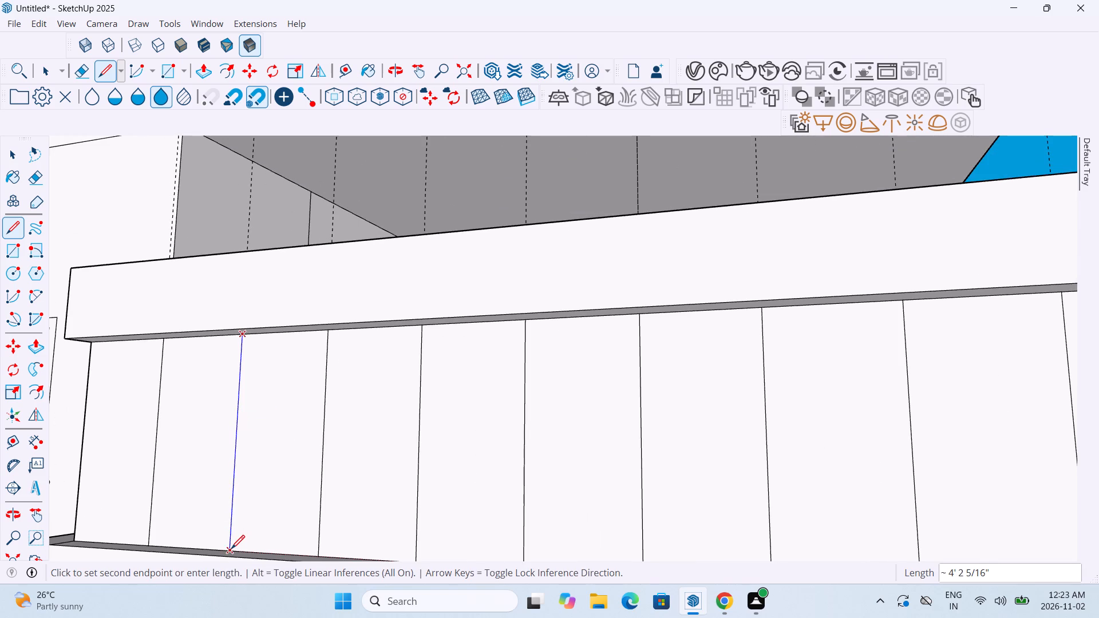
click(231, 550)
key(Escape)
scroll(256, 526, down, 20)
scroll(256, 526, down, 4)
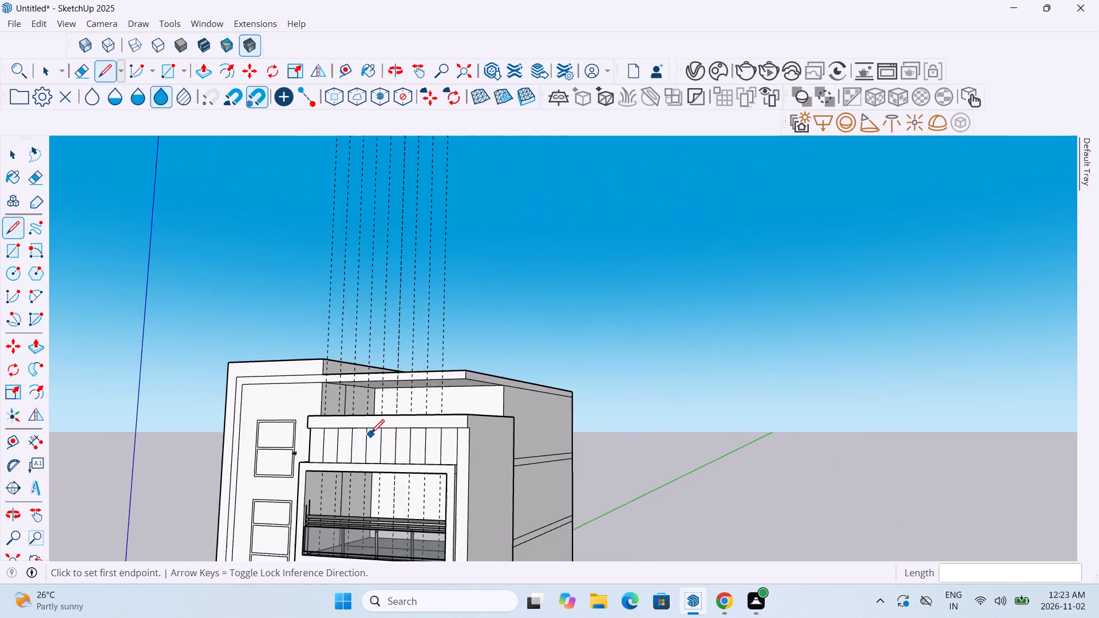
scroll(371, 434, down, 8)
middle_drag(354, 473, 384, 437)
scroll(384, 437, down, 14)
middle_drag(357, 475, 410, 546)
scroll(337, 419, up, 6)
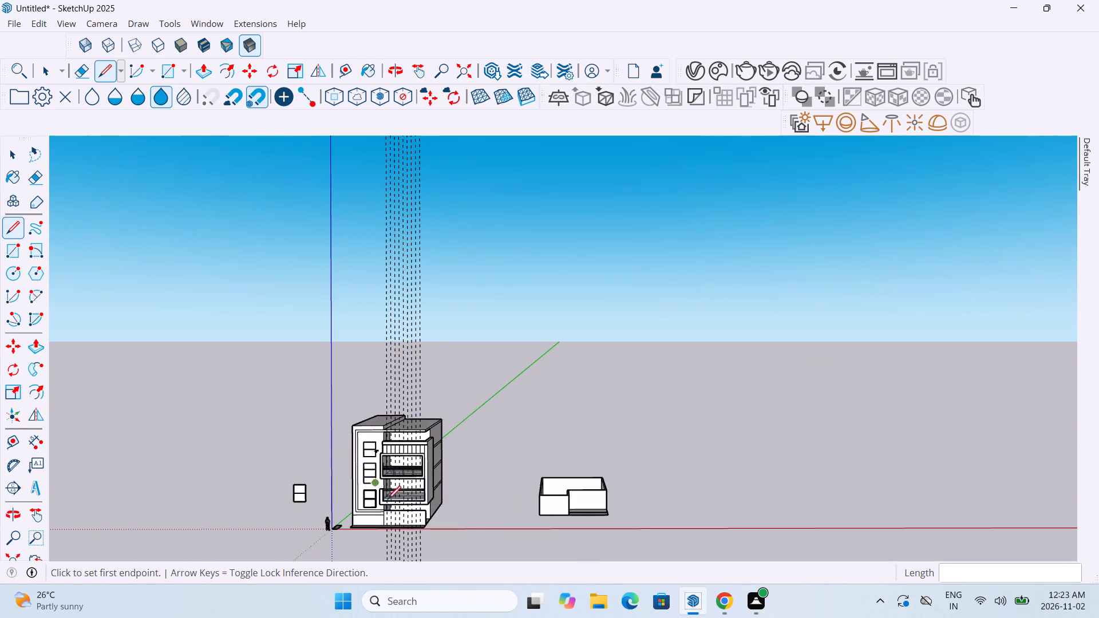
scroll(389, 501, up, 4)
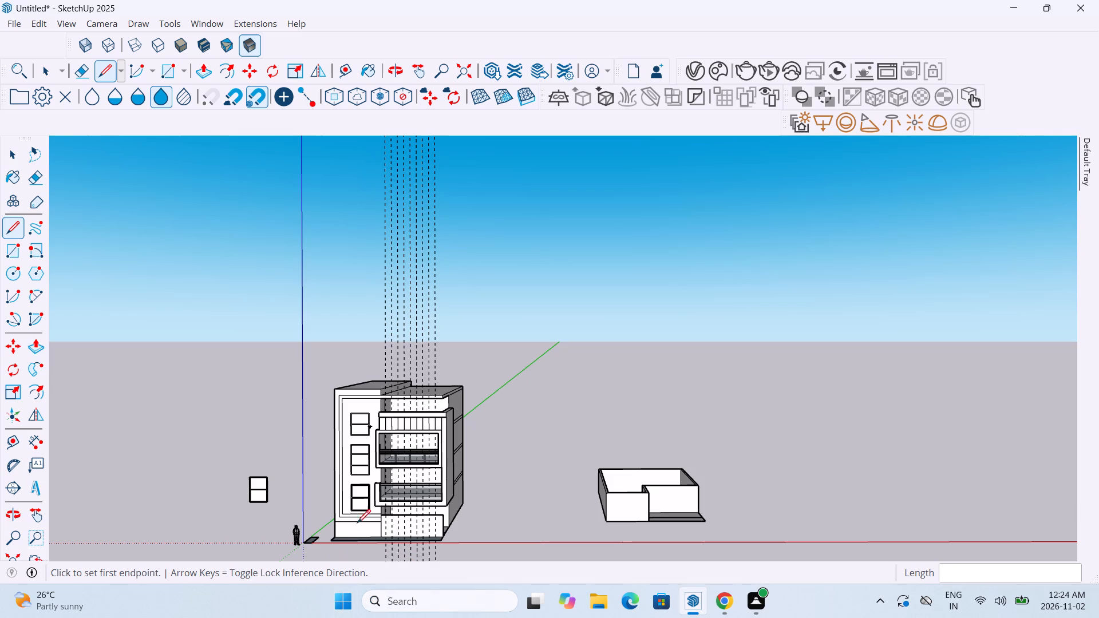
Pull the front face of the lower balcony's frame outward by 6".
middle_drag(400, 509, 448, 445)
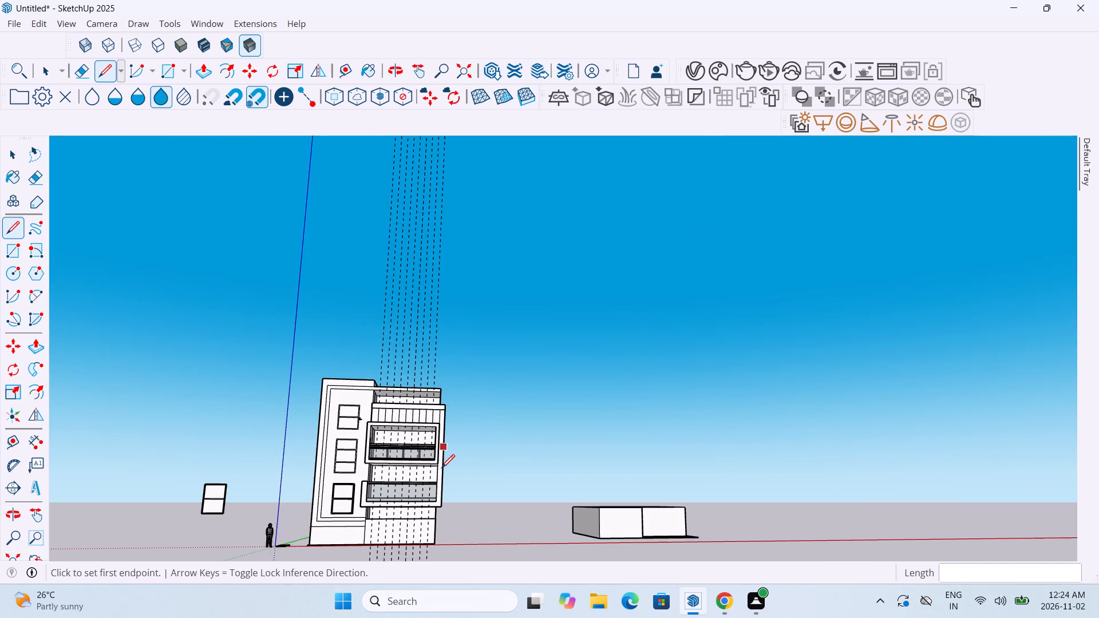
scroll(436, 540, up, 11)
middle_drag(458, 501, 434, 524)
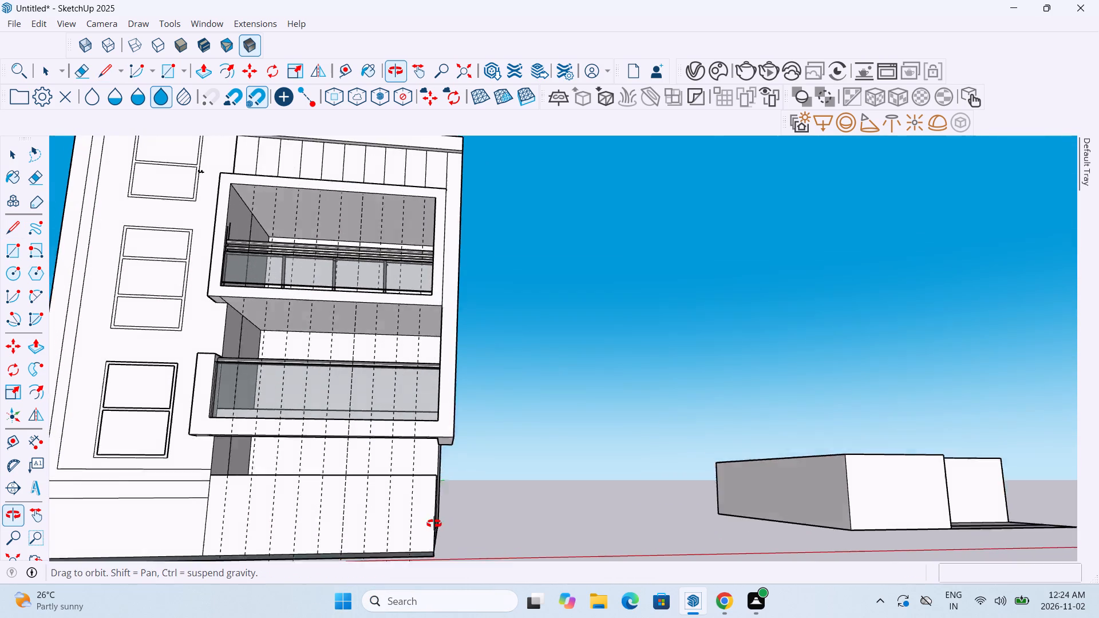
middle_drag(434, 524, 384, 540)
scroll(481, 500, up, 12)
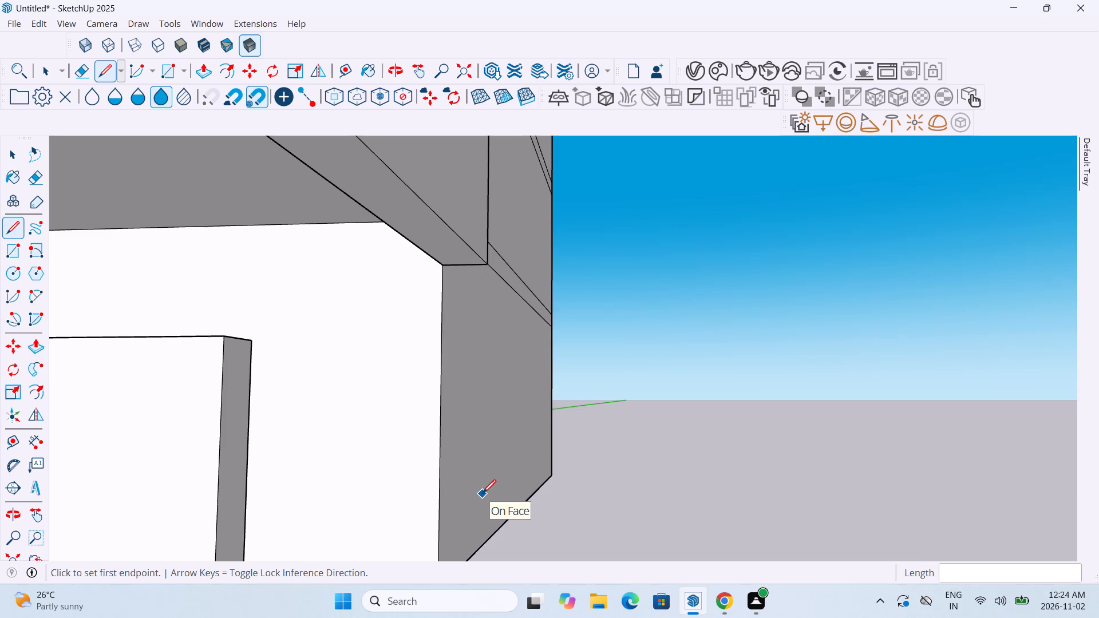
scroll(526, 430, down, 8)
middle_drag(384, 434, 442, 411)
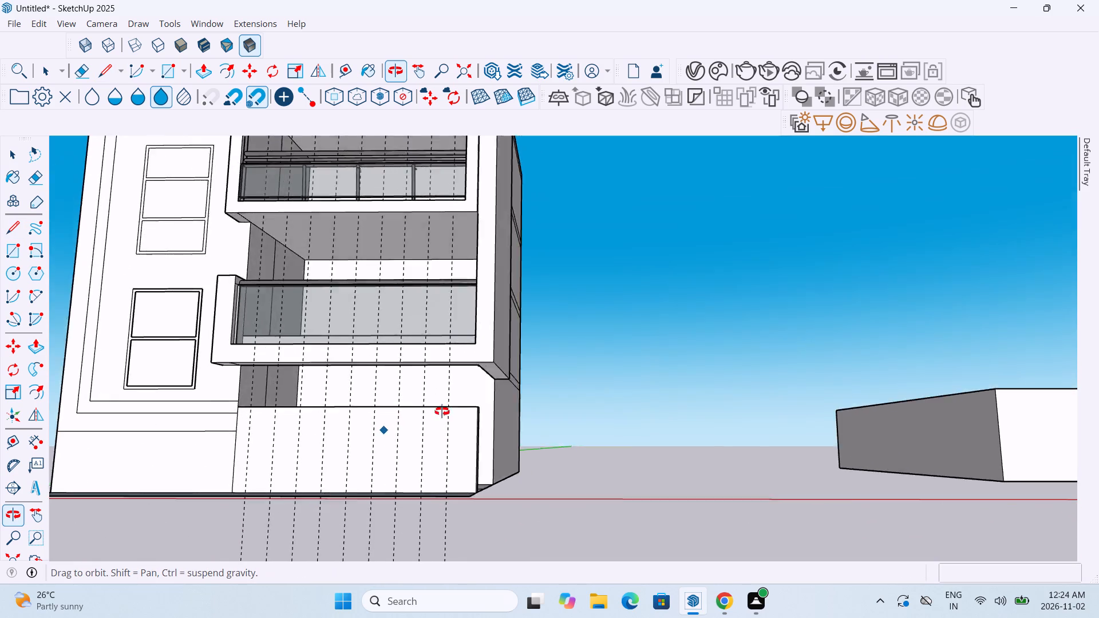
middle_drag(442, 411, 741, 419)
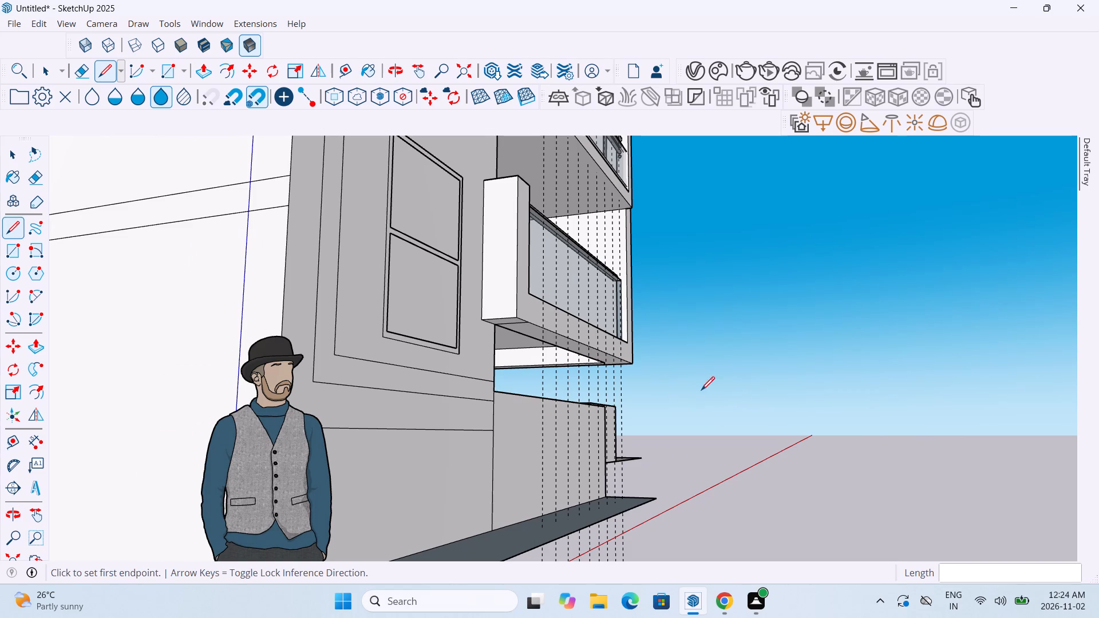
click(203, 73)
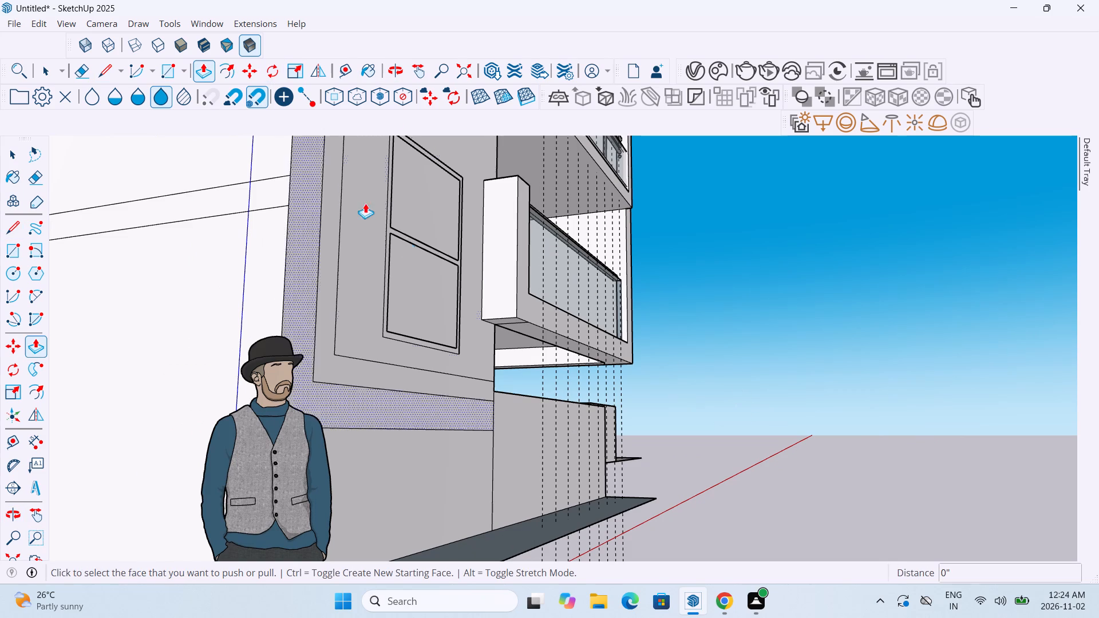
click(536, 308)
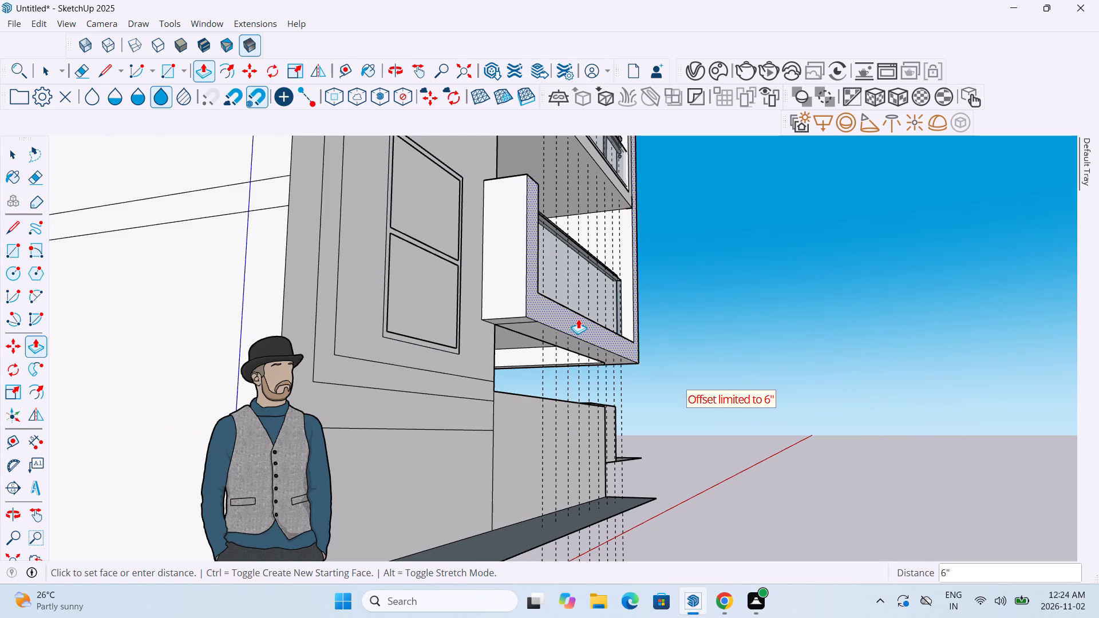
click(579, 319)
Push/Pull the lower balcony's glass railing face by 1".
scroll(579, 319, down, 6)
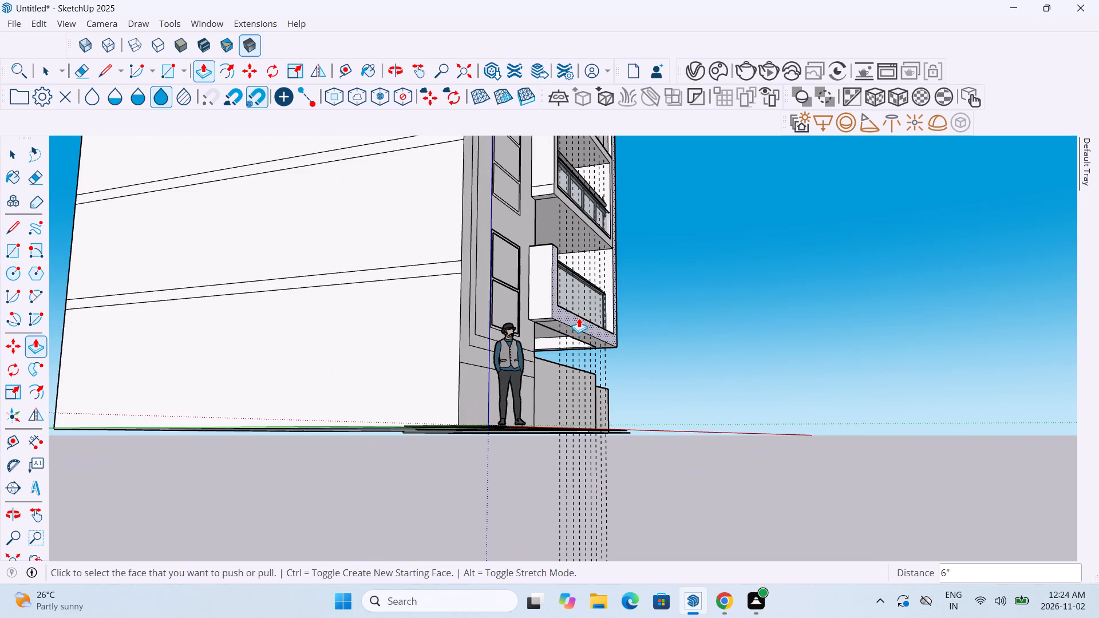
click(578, 316)
click(595, 313)
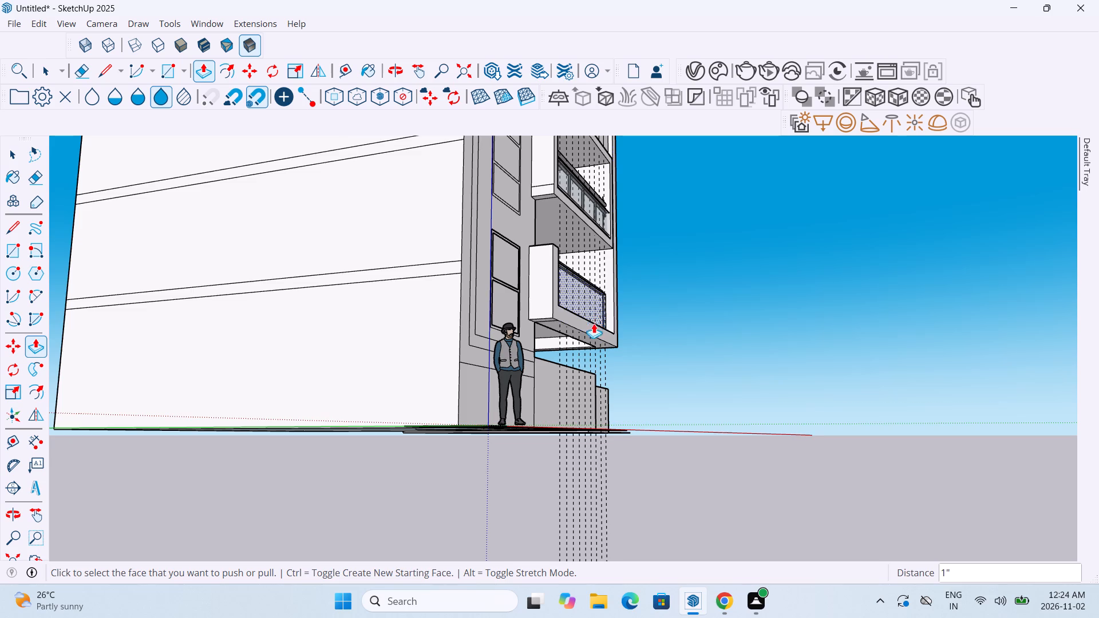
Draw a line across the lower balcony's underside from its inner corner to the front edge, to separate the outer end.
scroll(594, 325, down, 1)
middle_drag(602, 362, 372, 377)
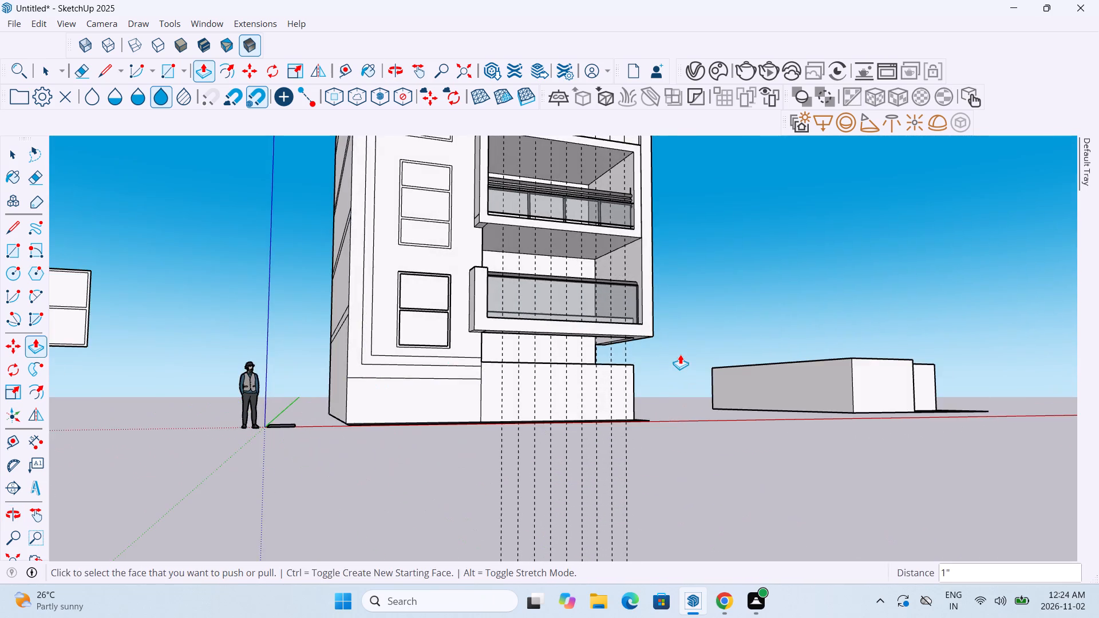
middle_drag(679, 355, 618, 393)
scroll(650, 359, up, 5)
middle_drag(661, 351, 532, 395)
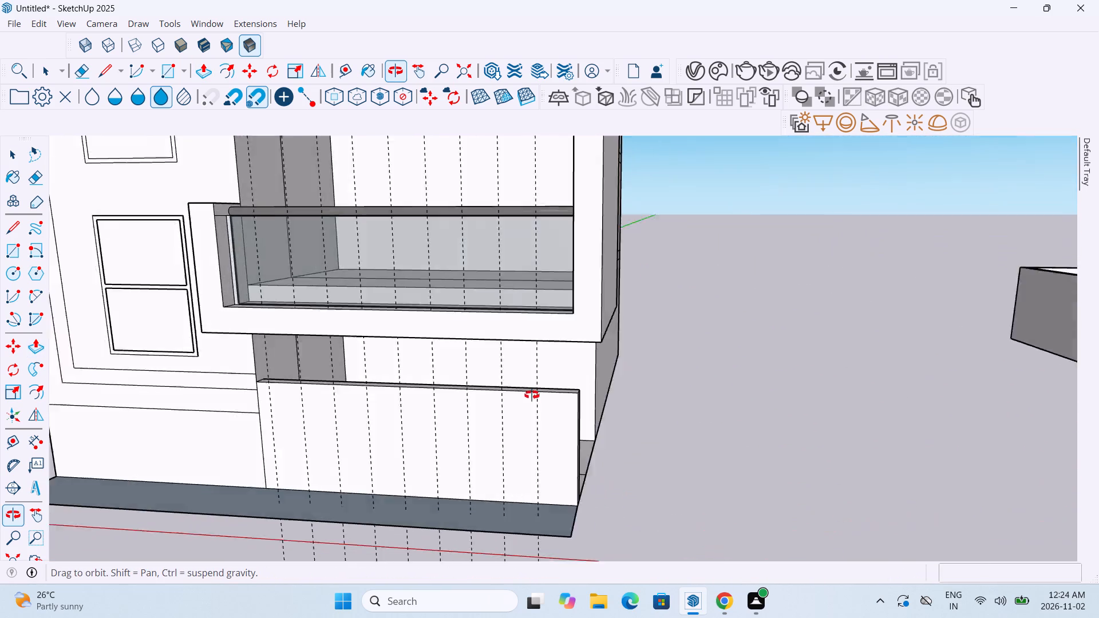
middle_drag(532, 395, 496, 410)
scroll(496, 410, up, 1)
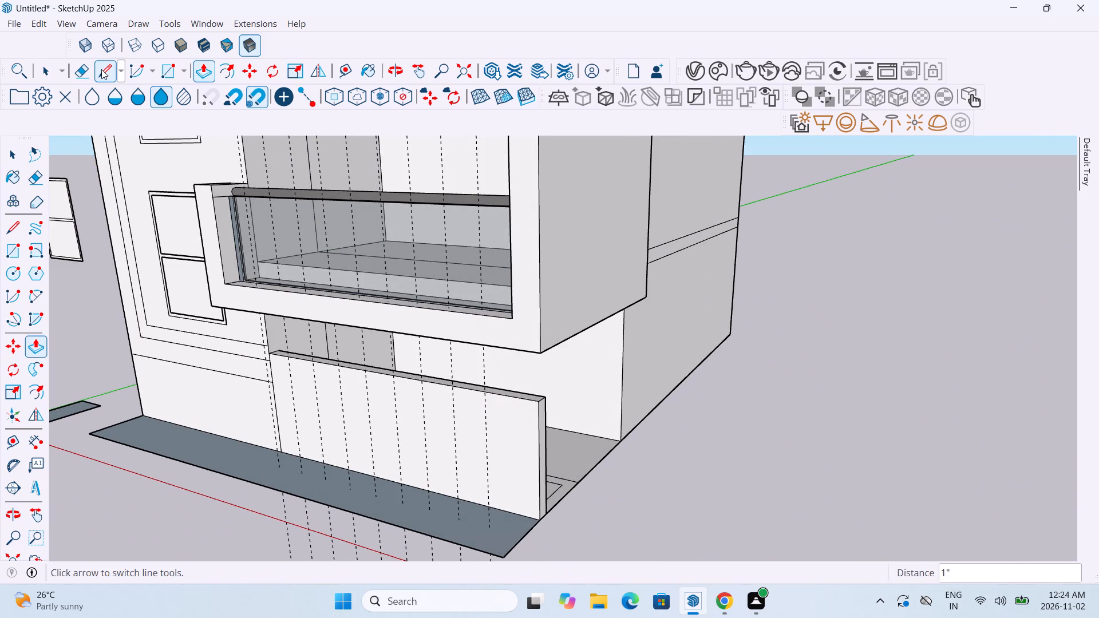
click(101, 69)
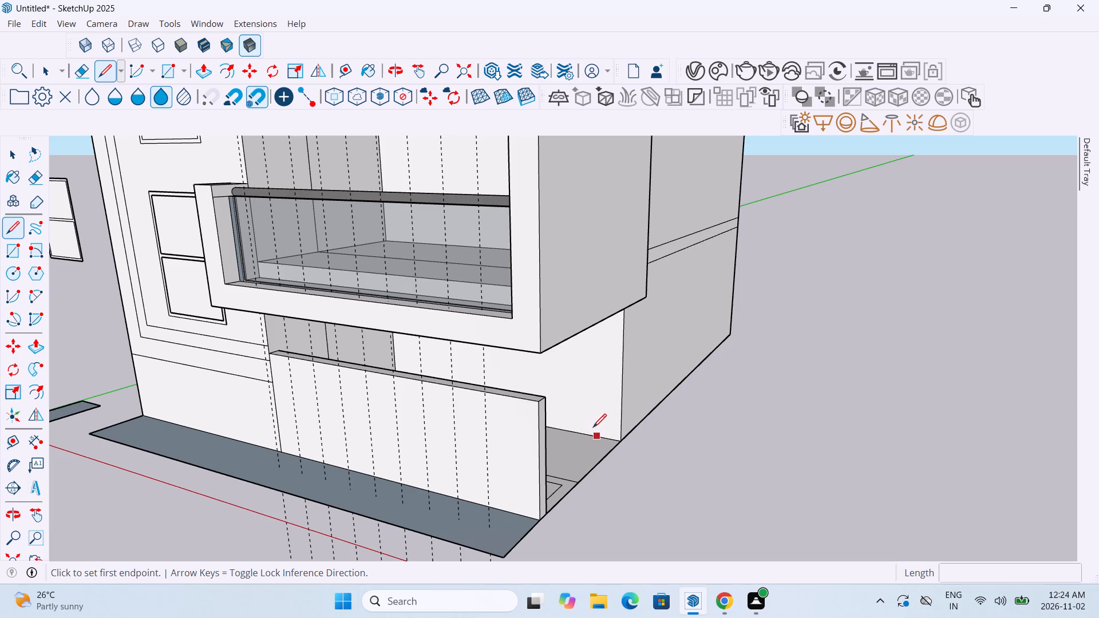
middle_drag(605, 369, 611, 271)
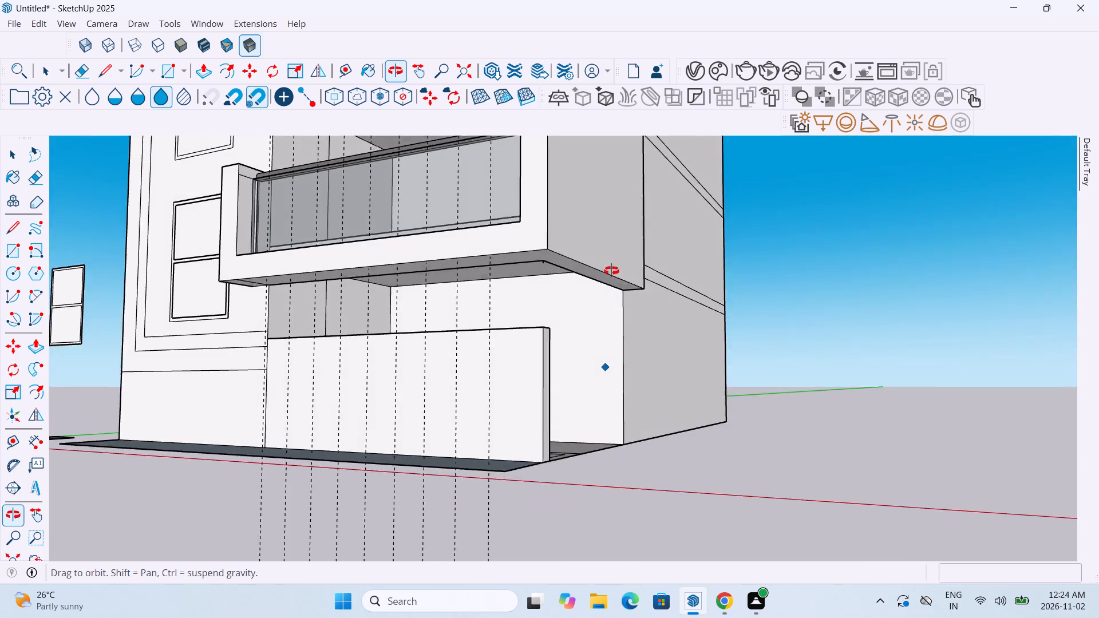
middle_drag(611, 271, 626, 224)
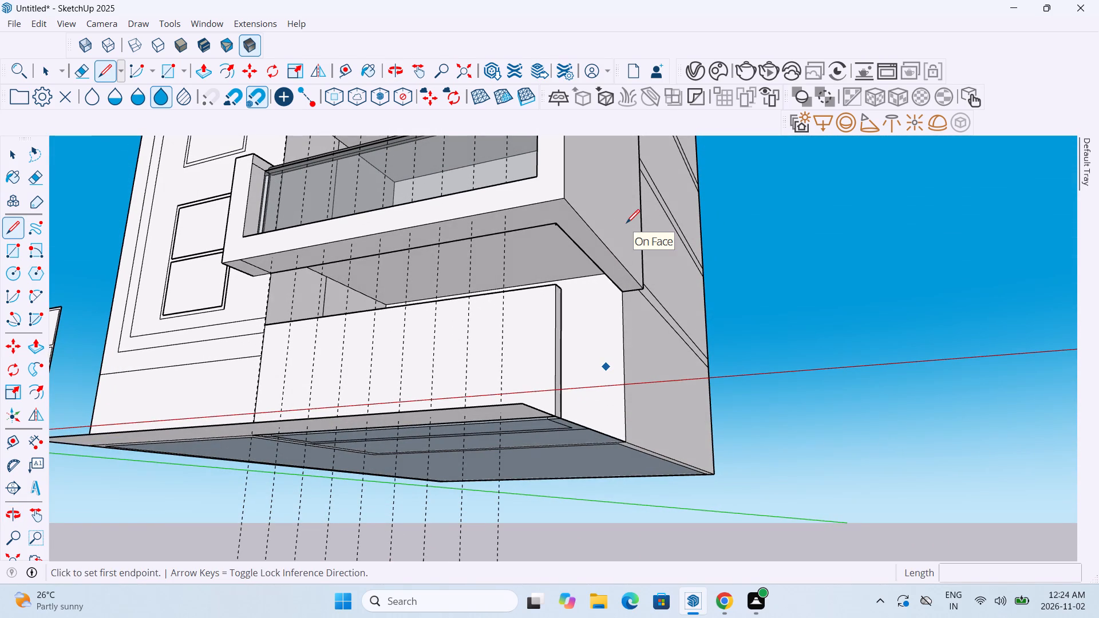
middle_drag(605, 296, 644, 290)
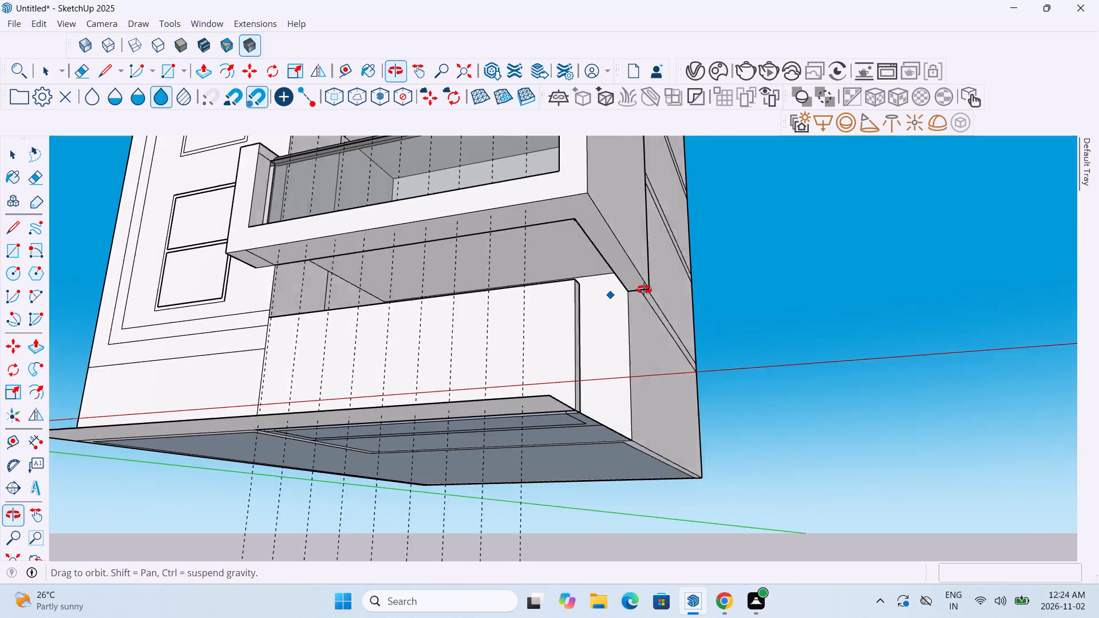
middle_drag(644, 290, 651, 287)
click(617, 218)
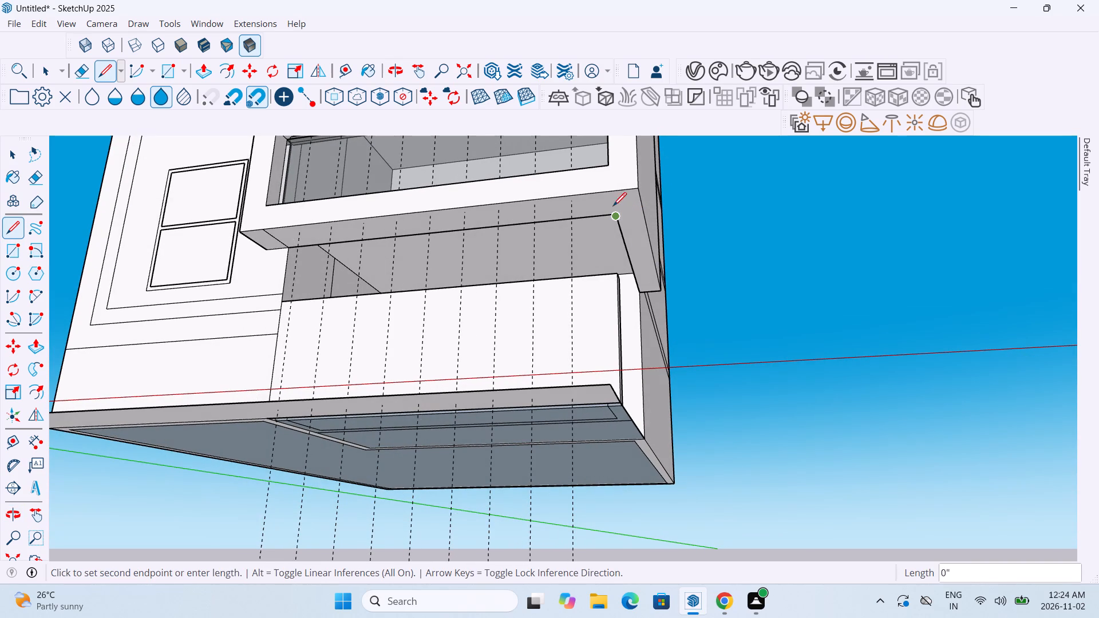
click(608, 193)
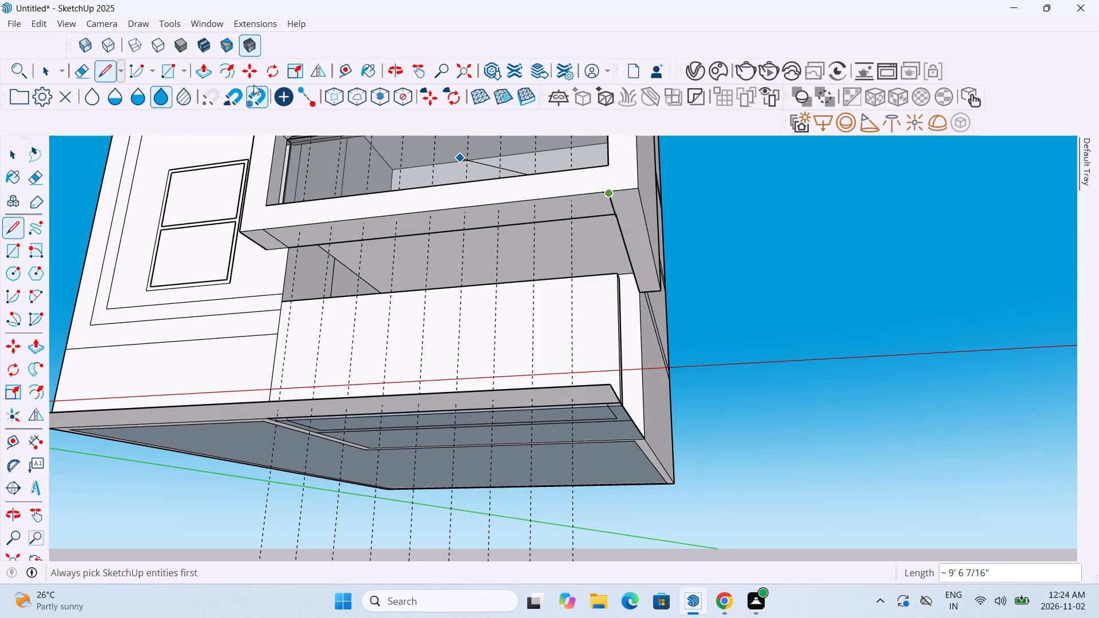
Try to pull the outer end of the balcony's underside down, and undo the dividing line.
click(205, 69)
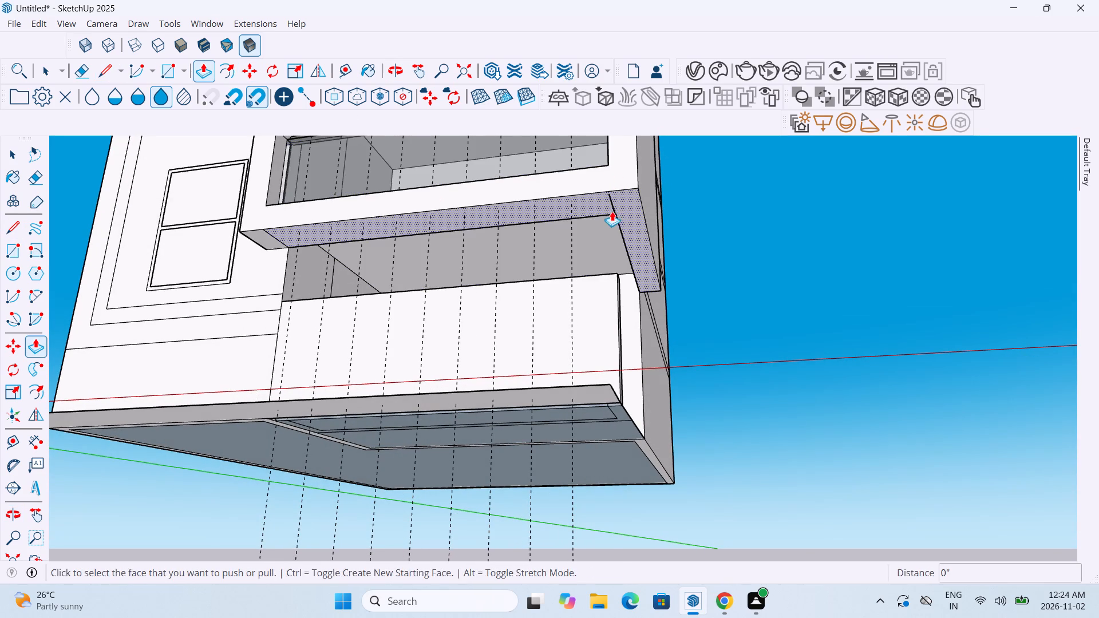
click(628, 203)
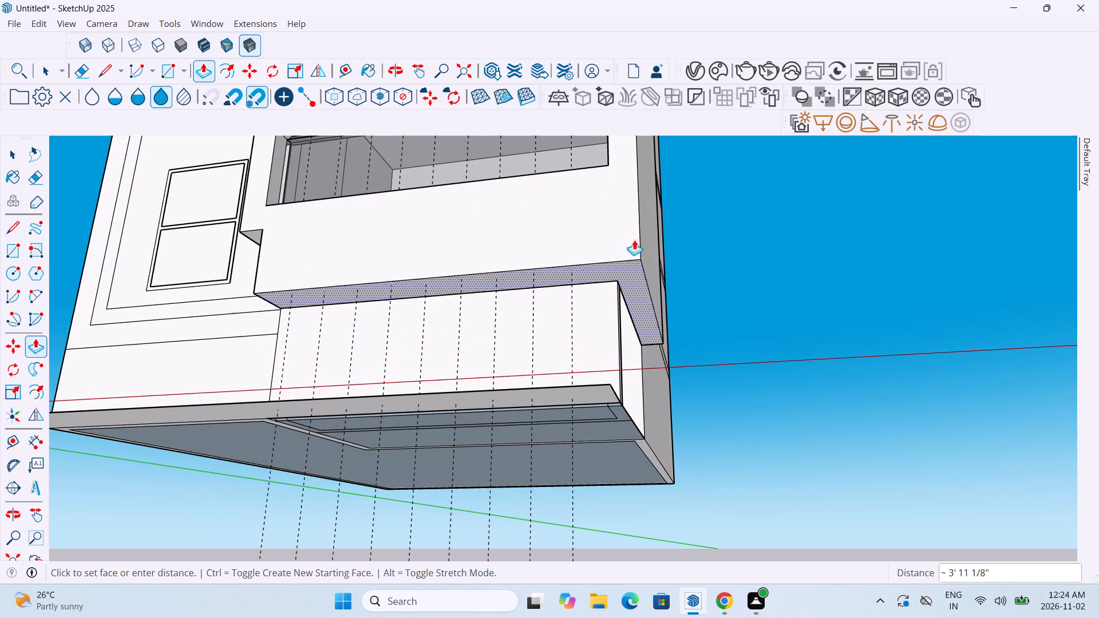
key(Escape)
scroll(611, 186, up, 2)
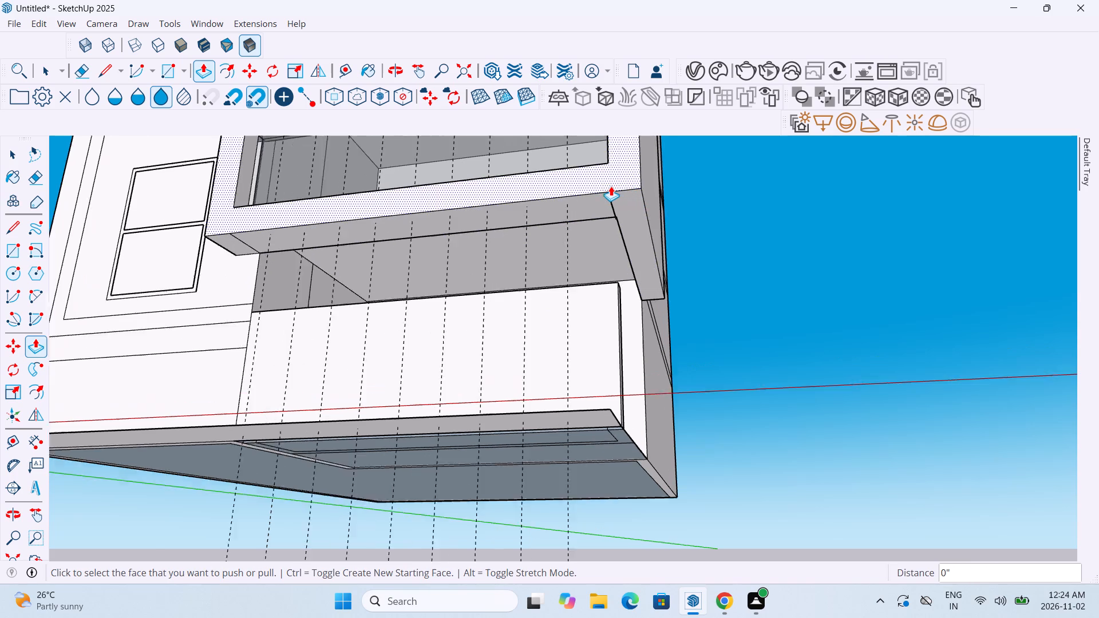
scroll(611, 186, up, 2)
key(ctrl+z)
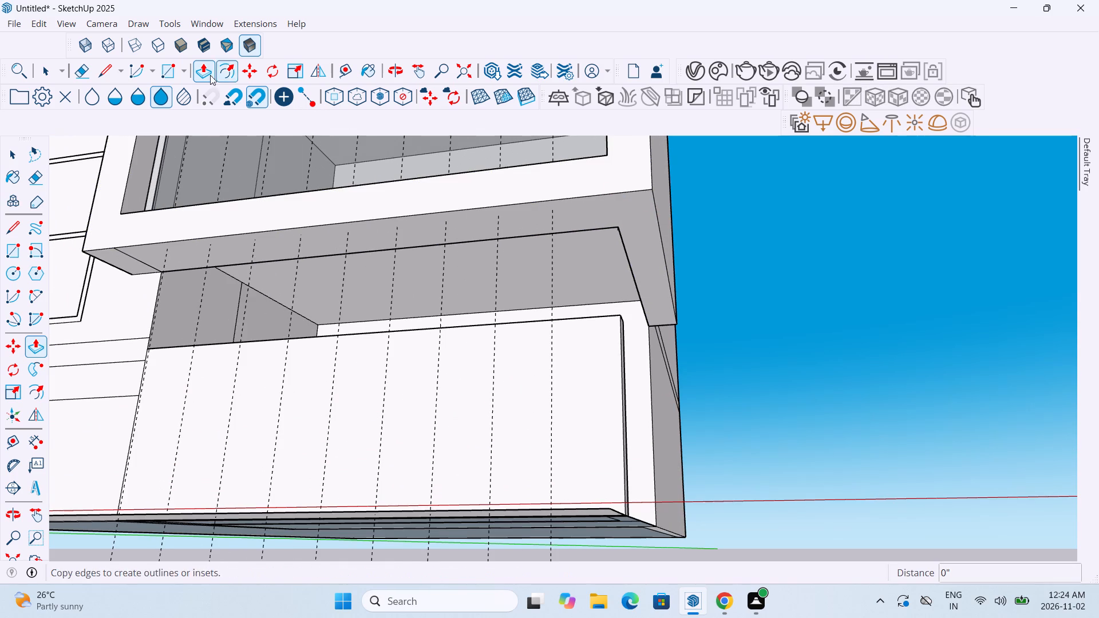
Redraw the dividing line on the lower balcony's underside, 2' 6" long, from the exact inner corner square to the front edge.
click(108, 72)
scroll(626, 225, up, 6)
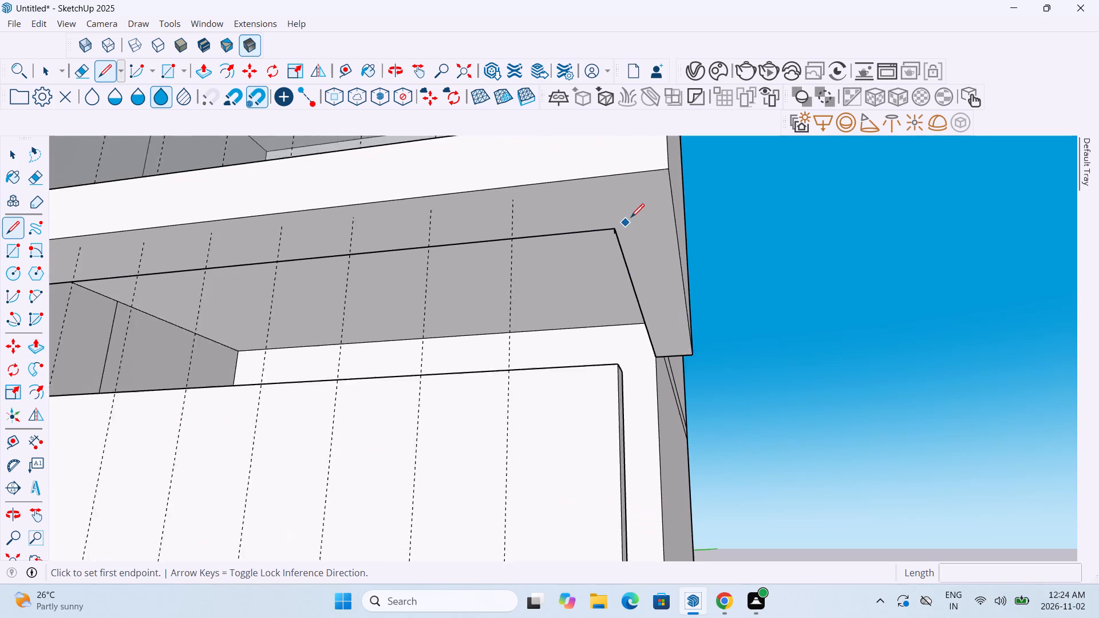
scroll(631, 219, up, 18)
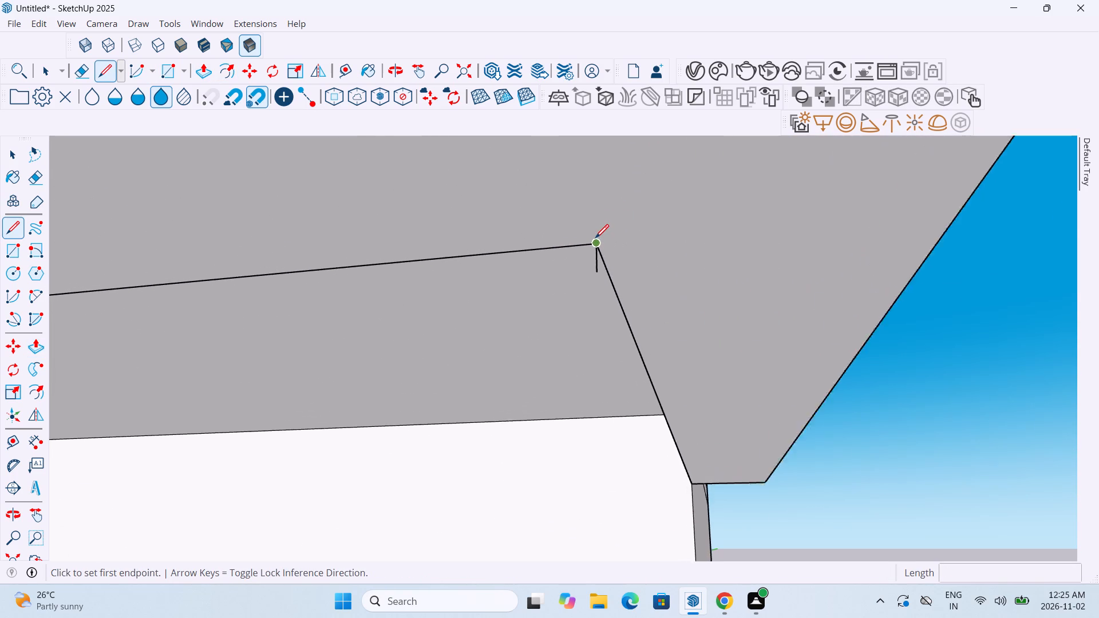
scroll(595, 239, up, 1)
click(596, 247)
scroll(595, 240, down, 18)
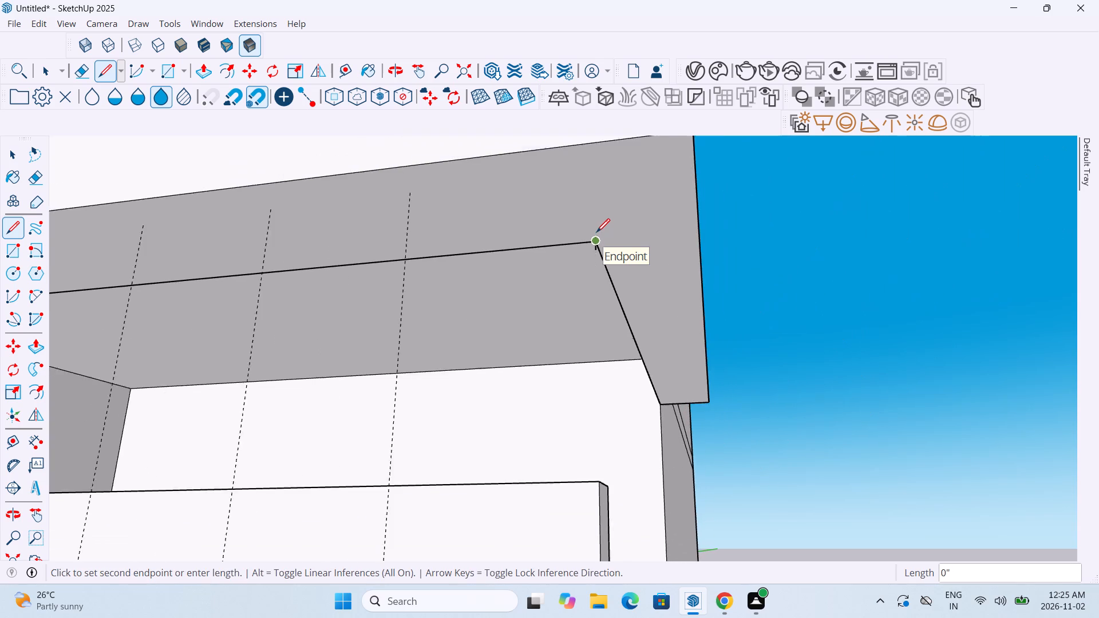
scroll(596, 233, down, 5)
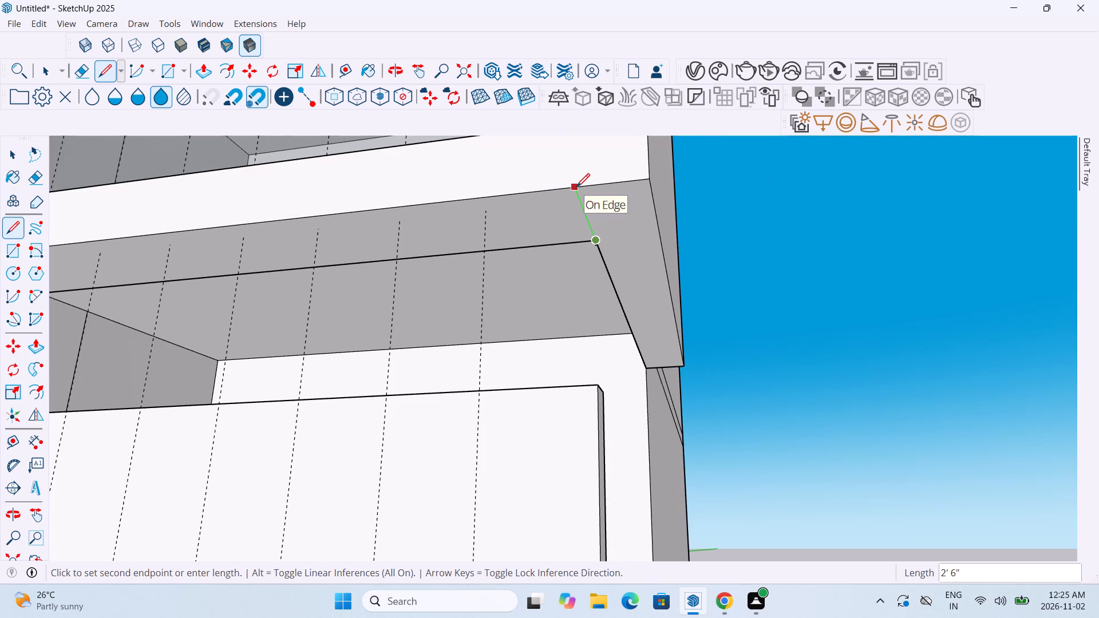
click(576, 188)
key(Escape)
key(Escape)
key(Escape)
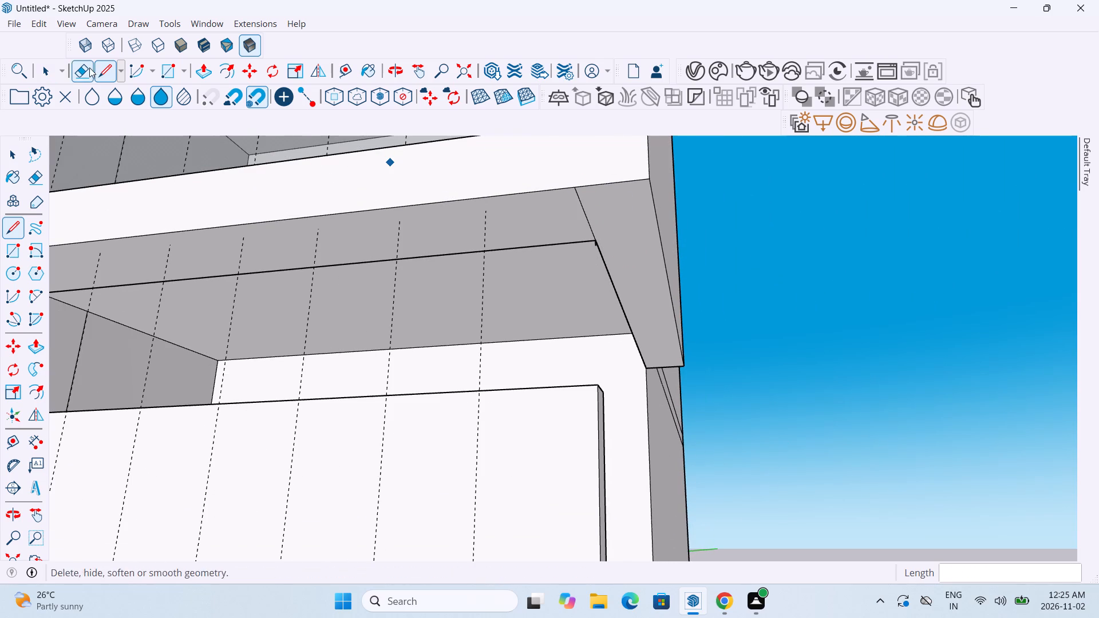
Extrude the separated outer end of the lower balcony's underside 10' 6" down to ground level as a corner column.
click(204, 67)
click(608, 227)
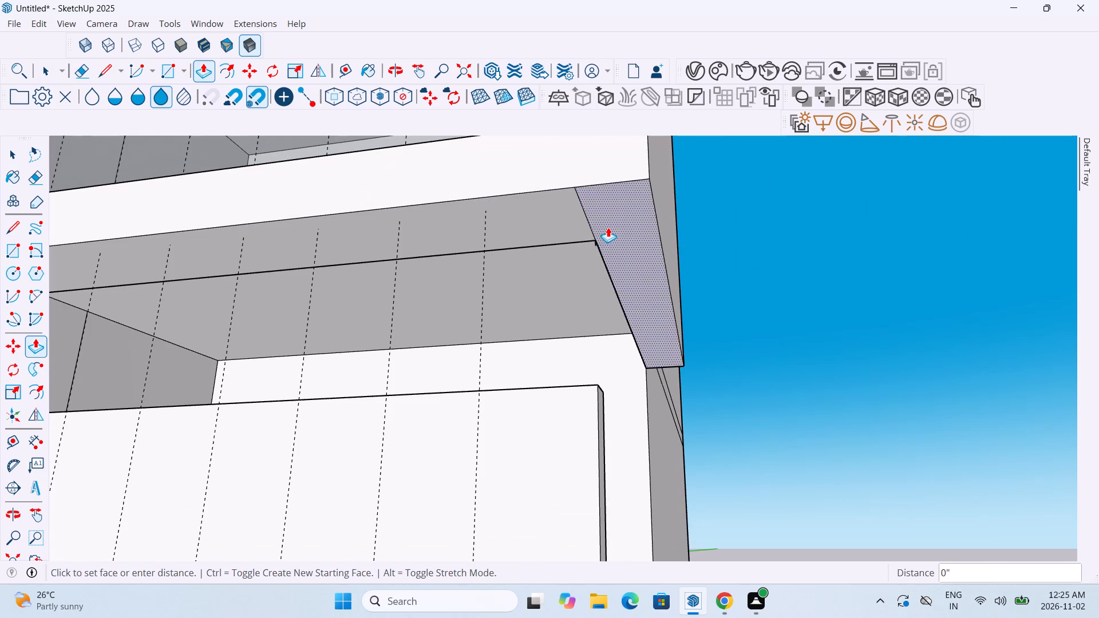
scroll(615, 298, down, 14)
middle_drag(615, 377, 620, 390)
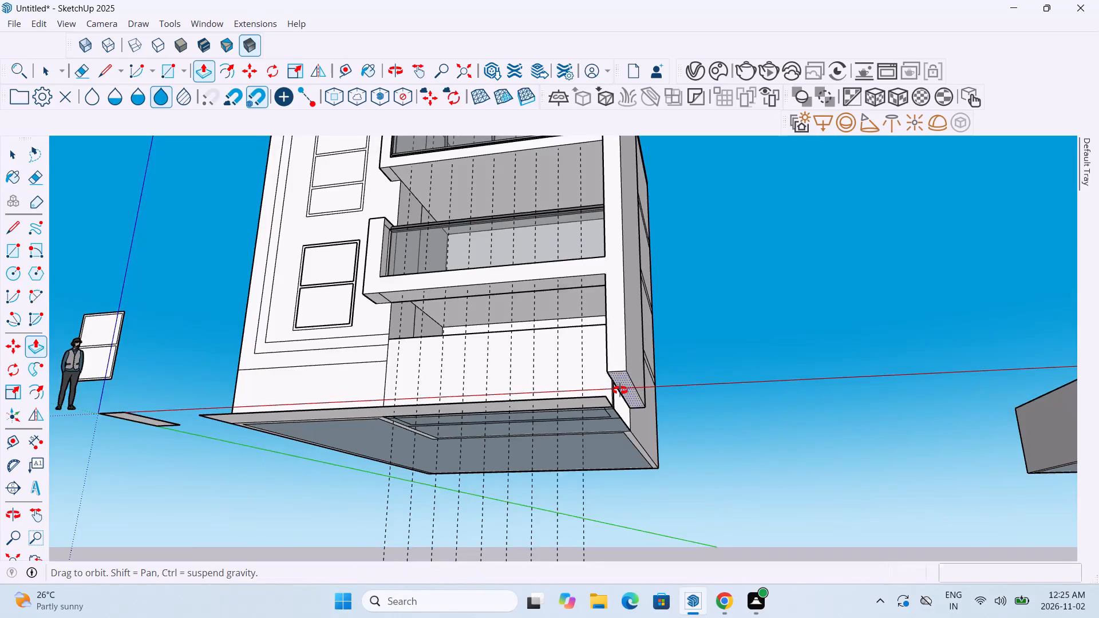
middle_drag(620, 390, 655, 488)
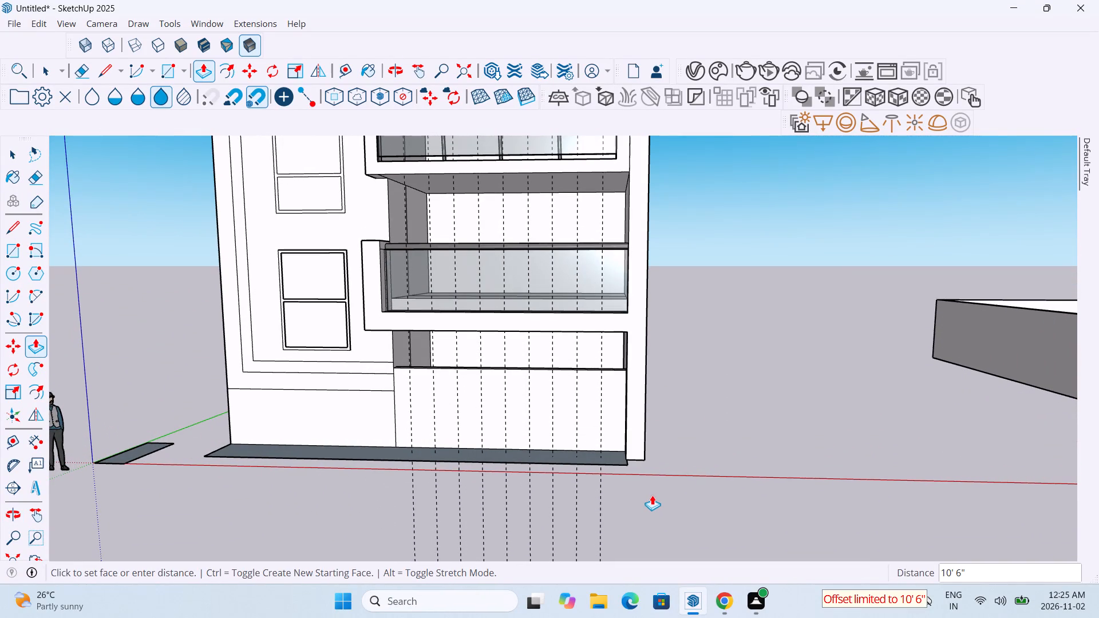
click(652, 498)
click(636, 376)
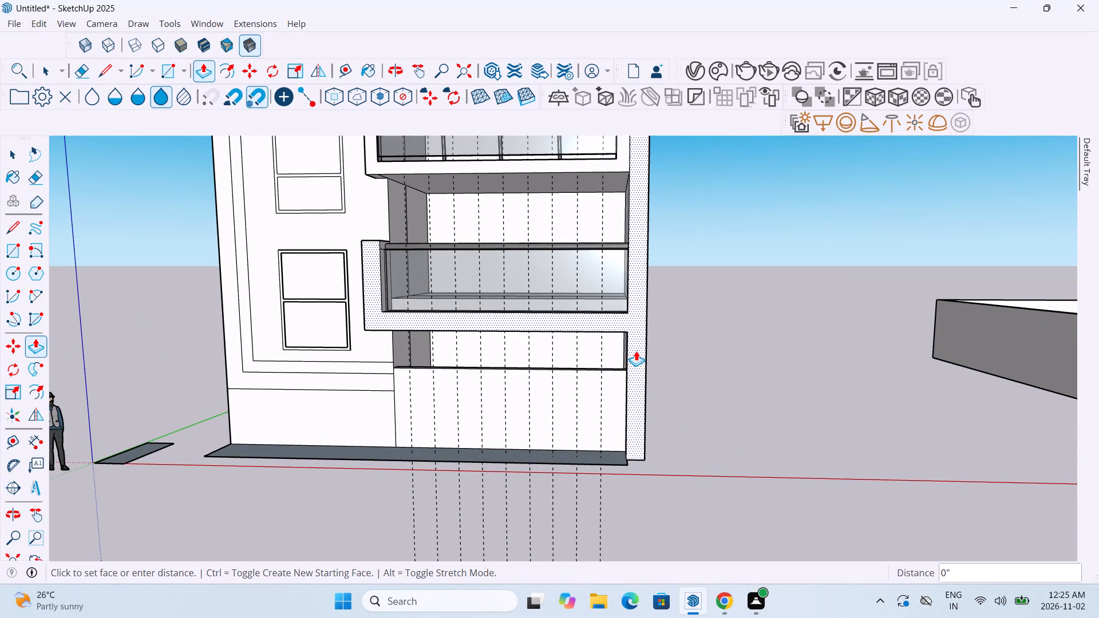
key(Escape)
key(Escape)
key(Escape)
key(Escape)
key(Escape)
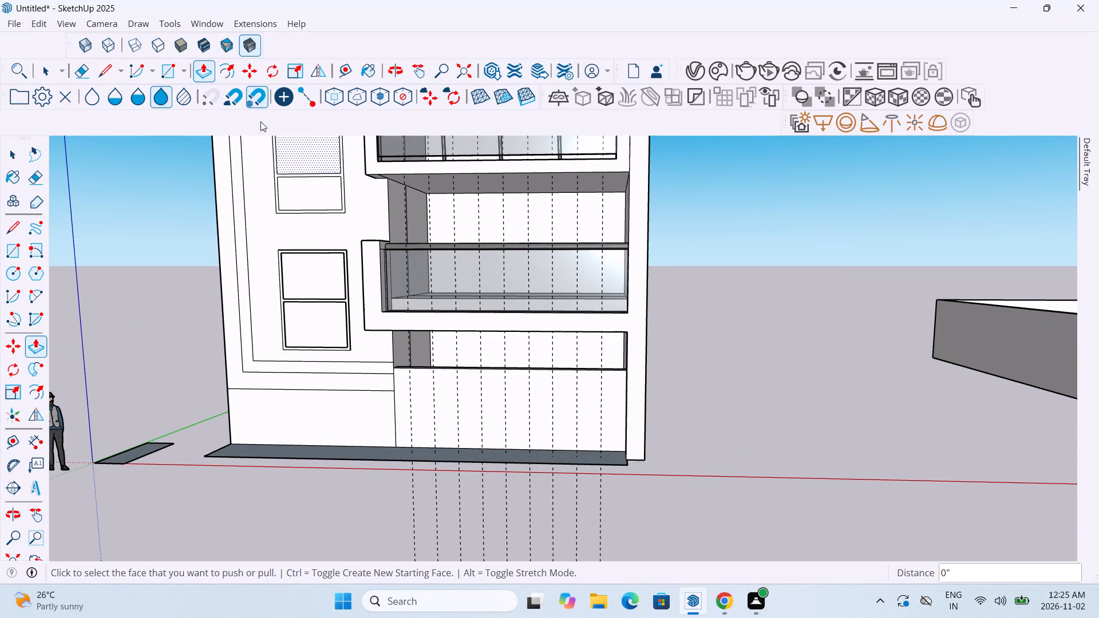
Draw a line across the front face at the lower balcony's underside level, from the inner corner to the outer edge, to separate the corner column.
click(109, 70)
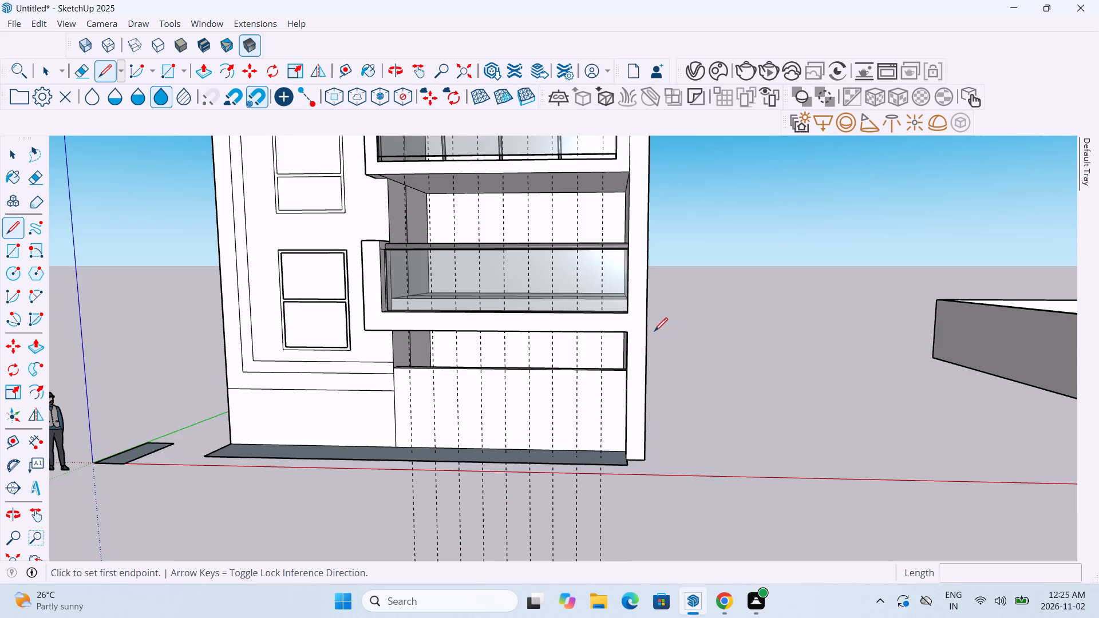
scroll(654, 332, up, 10)
scroll(476, 305, down, 5)
middle_drag(634, 375, 478, 409)
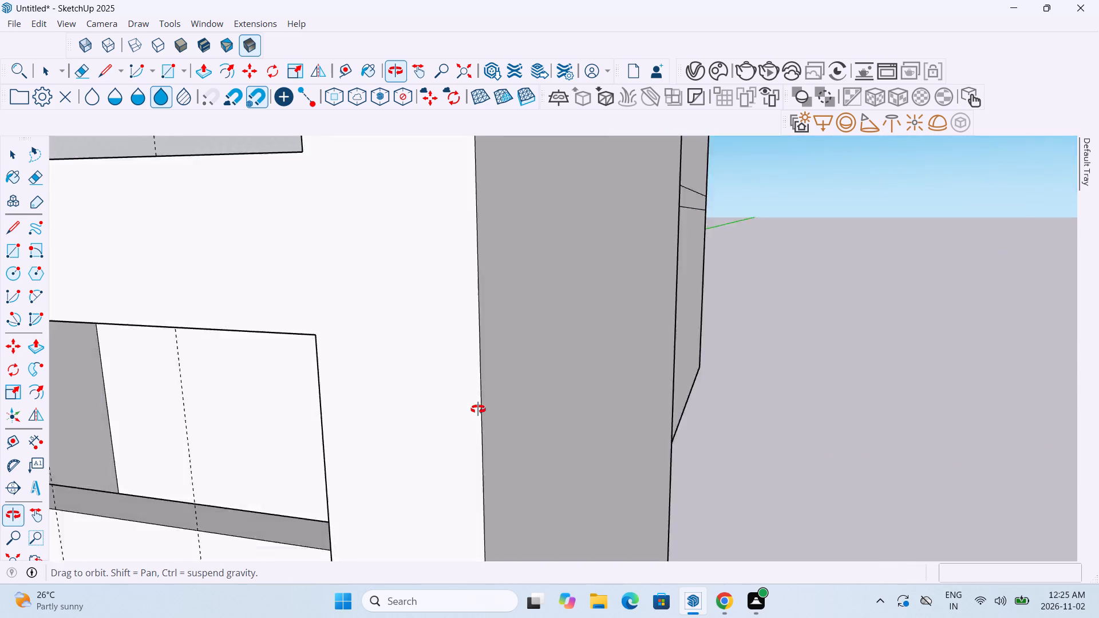
middle_drag(478, 409, 763, 363)
scroll(763, 363, down, 4)
middle_drag(760, 363, 731, 378)
scroll(730, 367, up, 9)
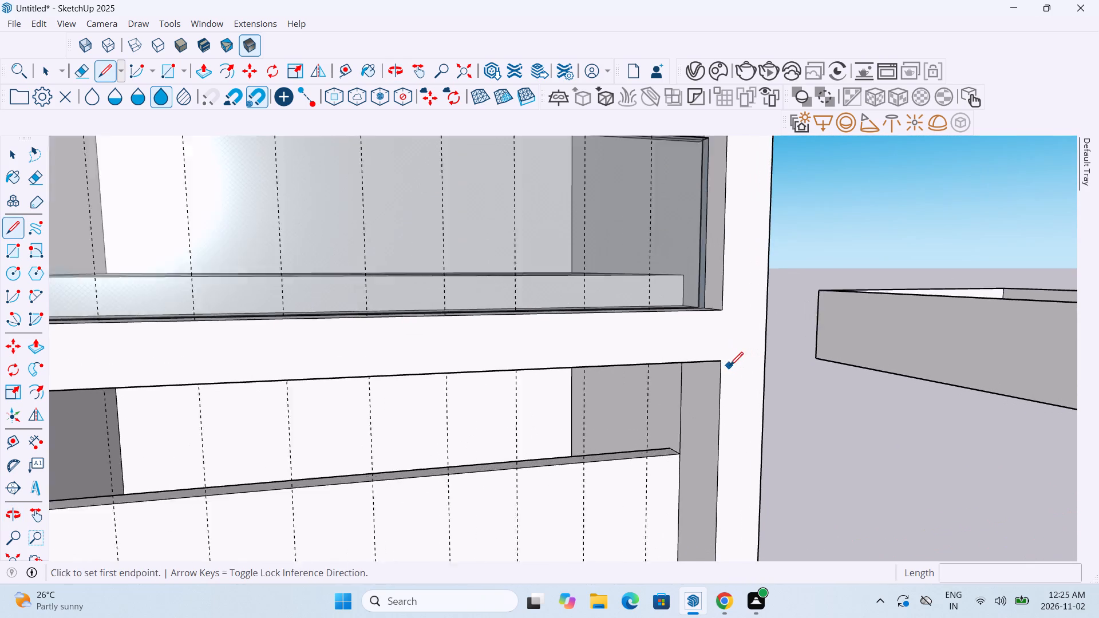
click(722, 363)
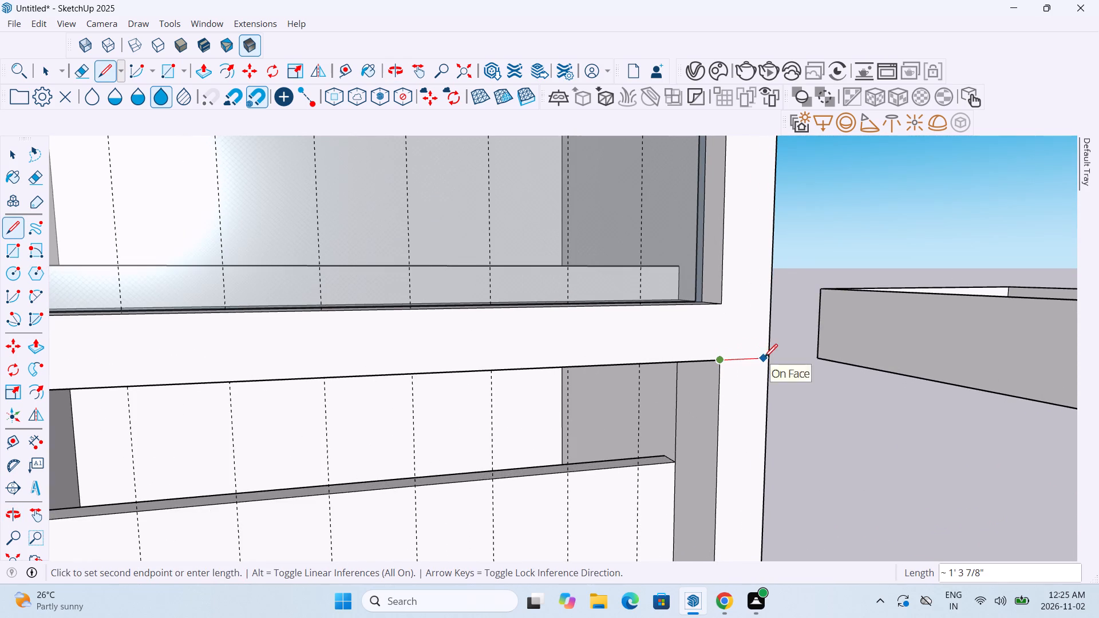
click(766, 360)
scroll(766, 360, down, 2)
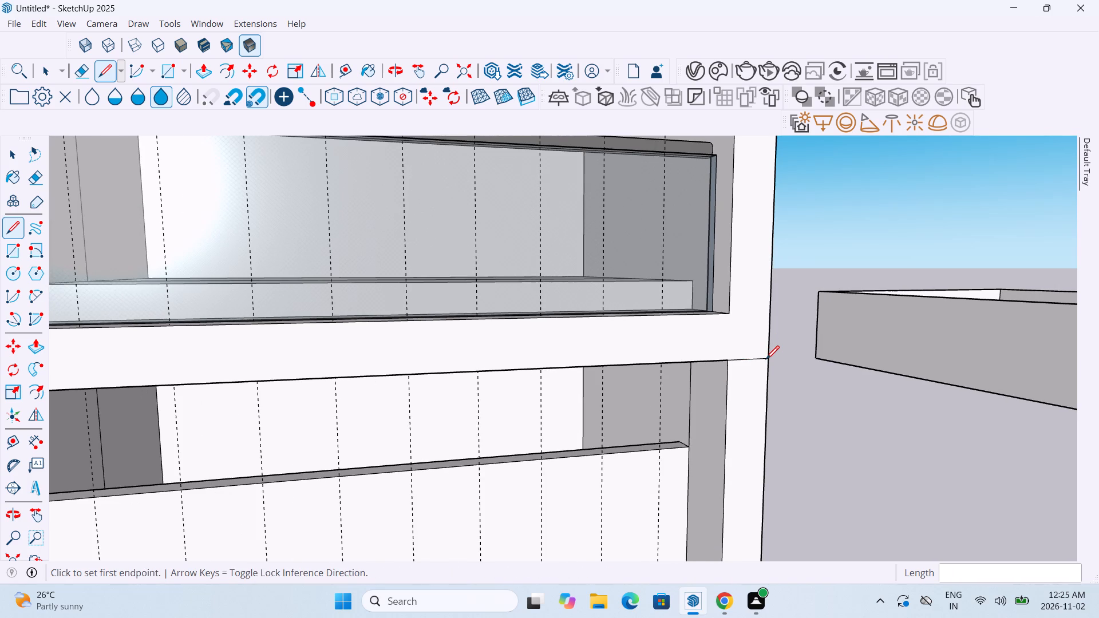
scroll(766, 360, down, 4)
middle_drag(780, 410, 694, 414)
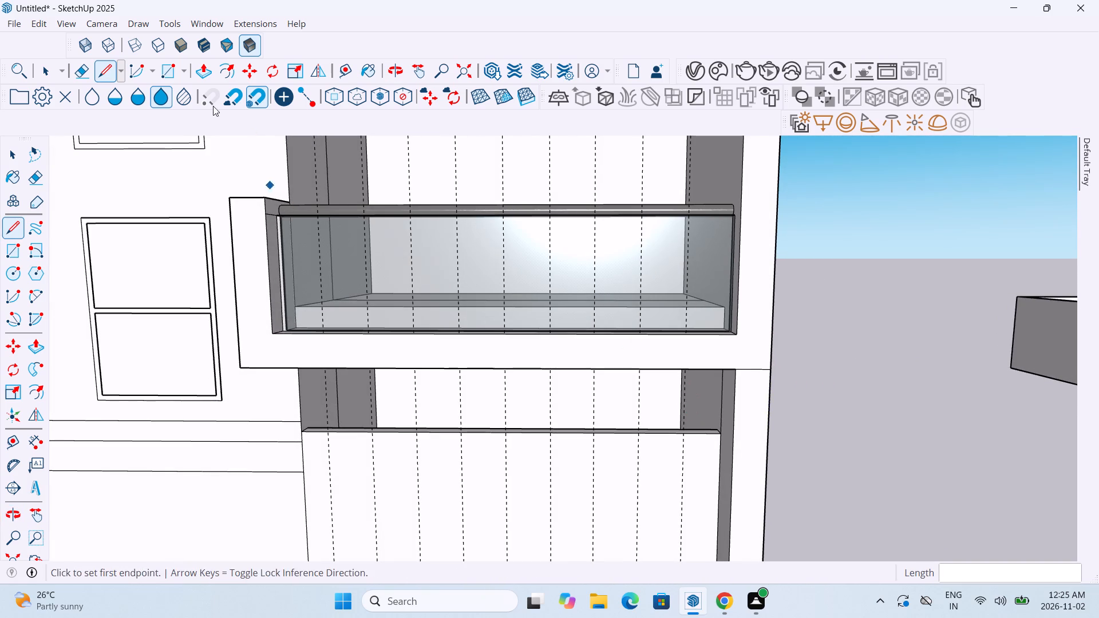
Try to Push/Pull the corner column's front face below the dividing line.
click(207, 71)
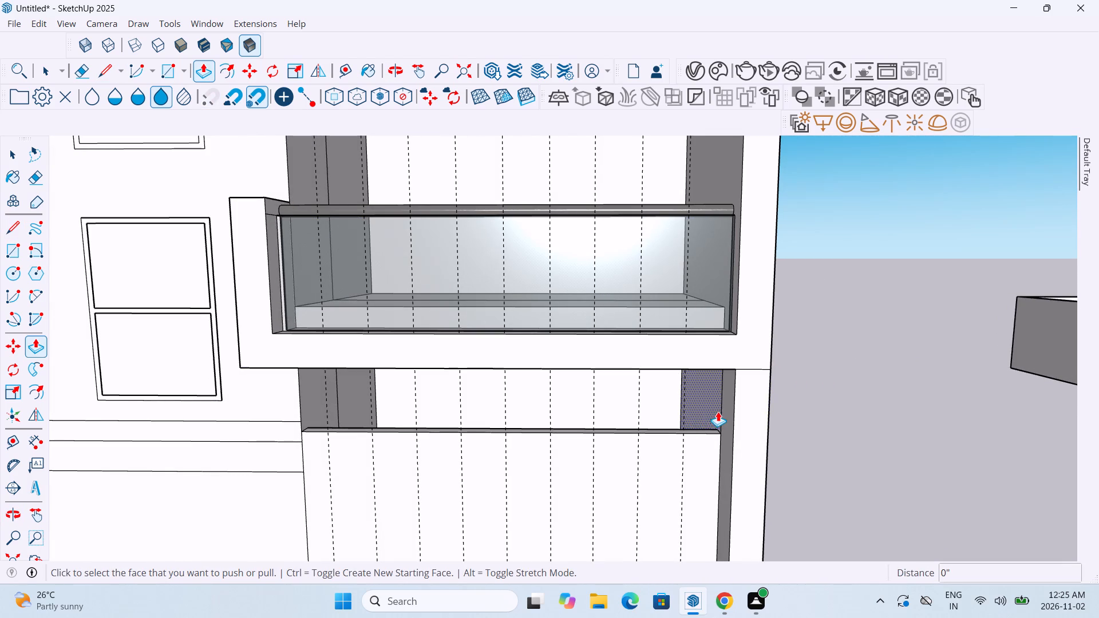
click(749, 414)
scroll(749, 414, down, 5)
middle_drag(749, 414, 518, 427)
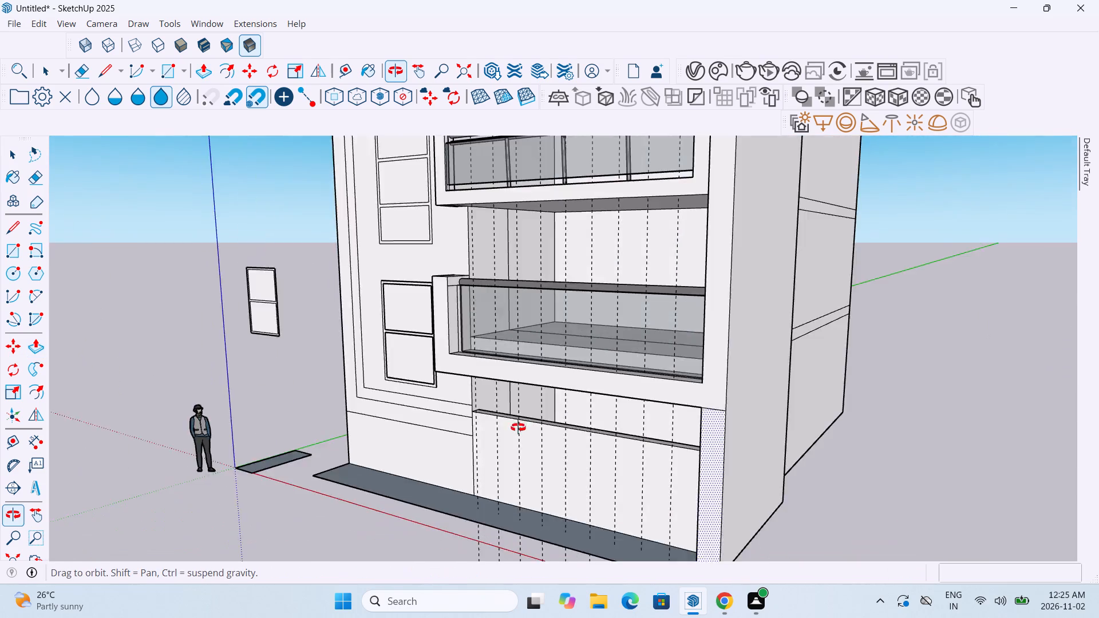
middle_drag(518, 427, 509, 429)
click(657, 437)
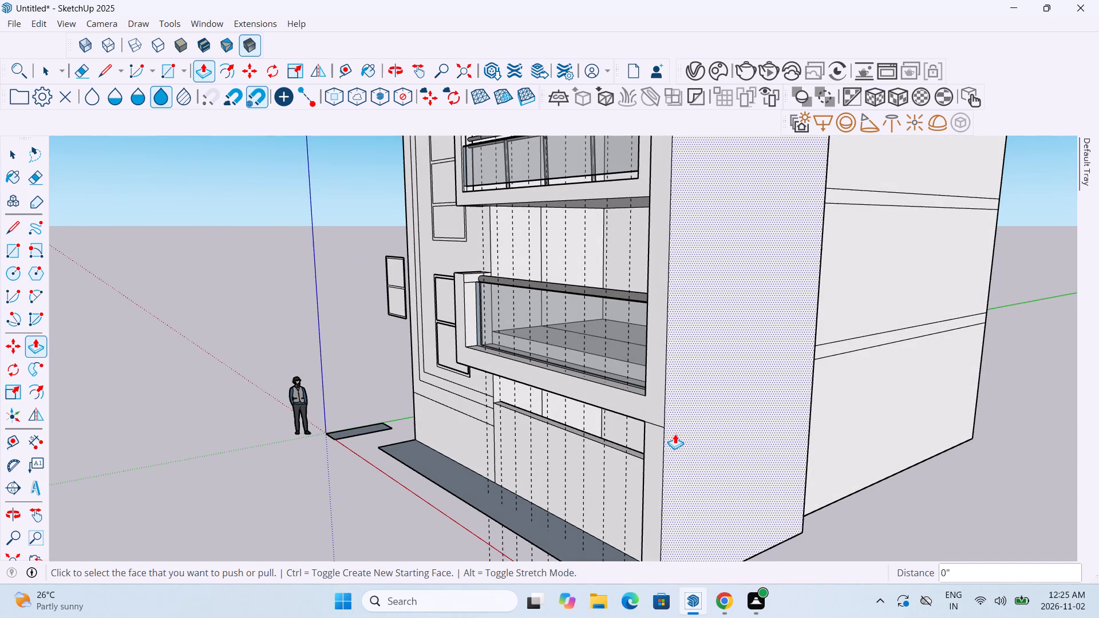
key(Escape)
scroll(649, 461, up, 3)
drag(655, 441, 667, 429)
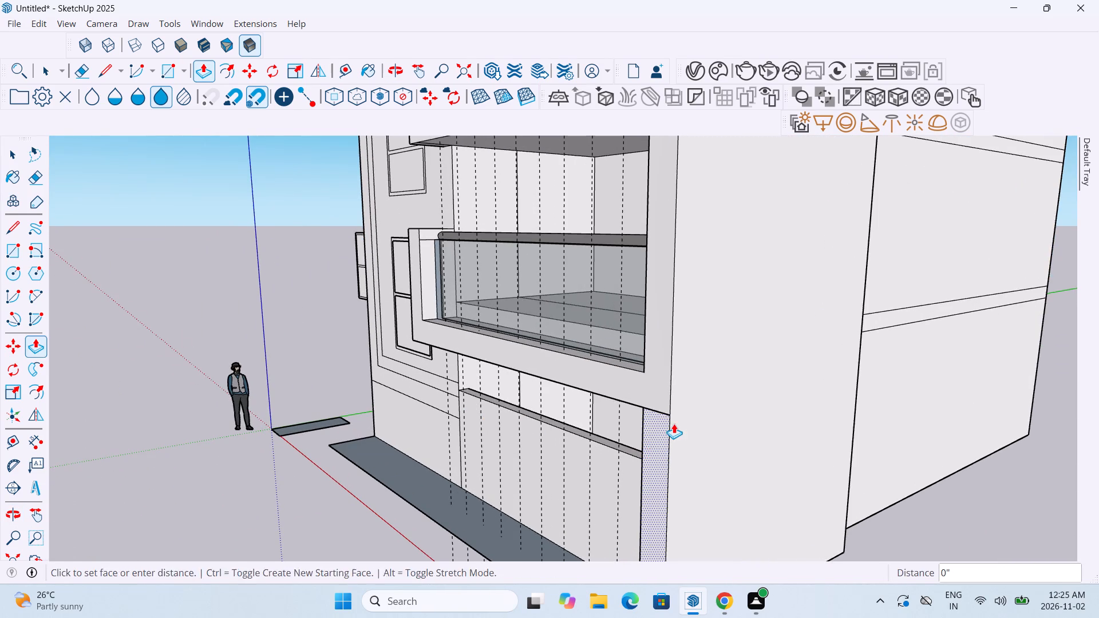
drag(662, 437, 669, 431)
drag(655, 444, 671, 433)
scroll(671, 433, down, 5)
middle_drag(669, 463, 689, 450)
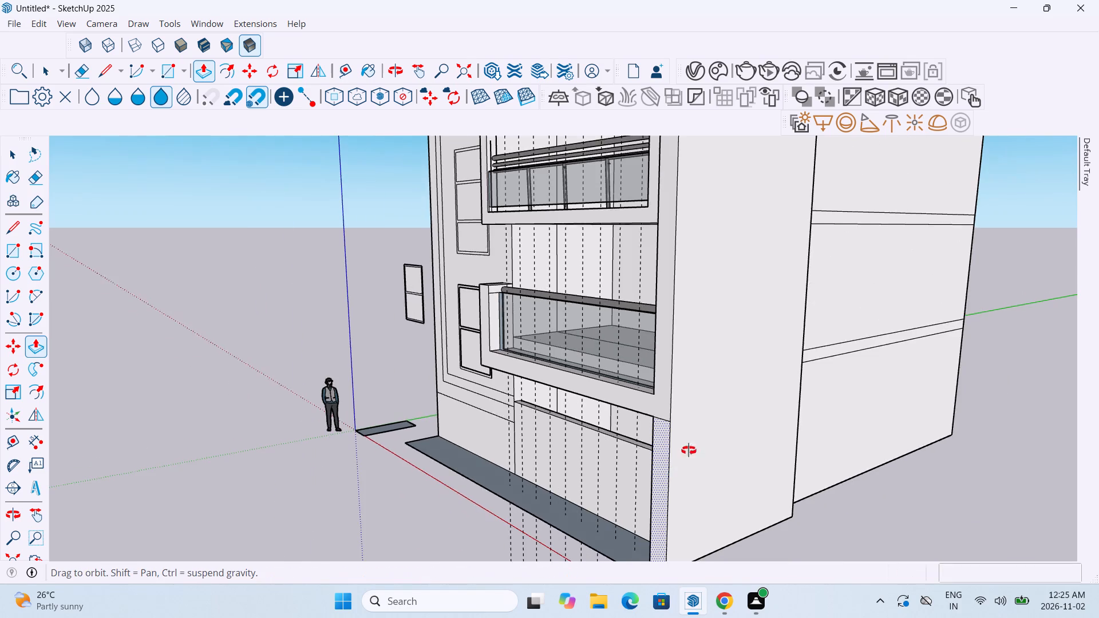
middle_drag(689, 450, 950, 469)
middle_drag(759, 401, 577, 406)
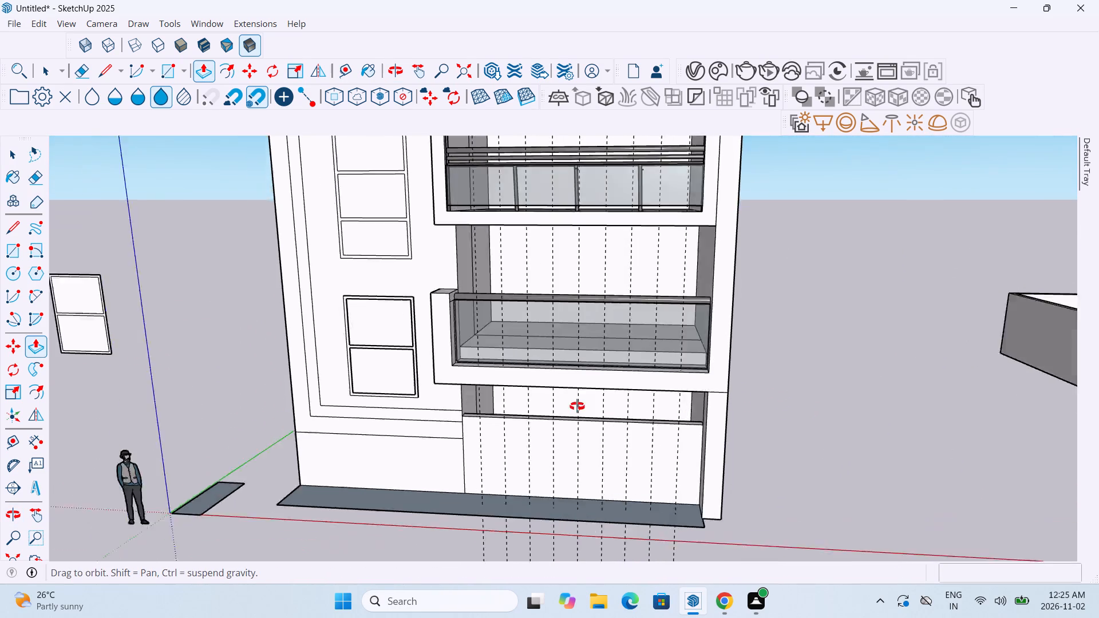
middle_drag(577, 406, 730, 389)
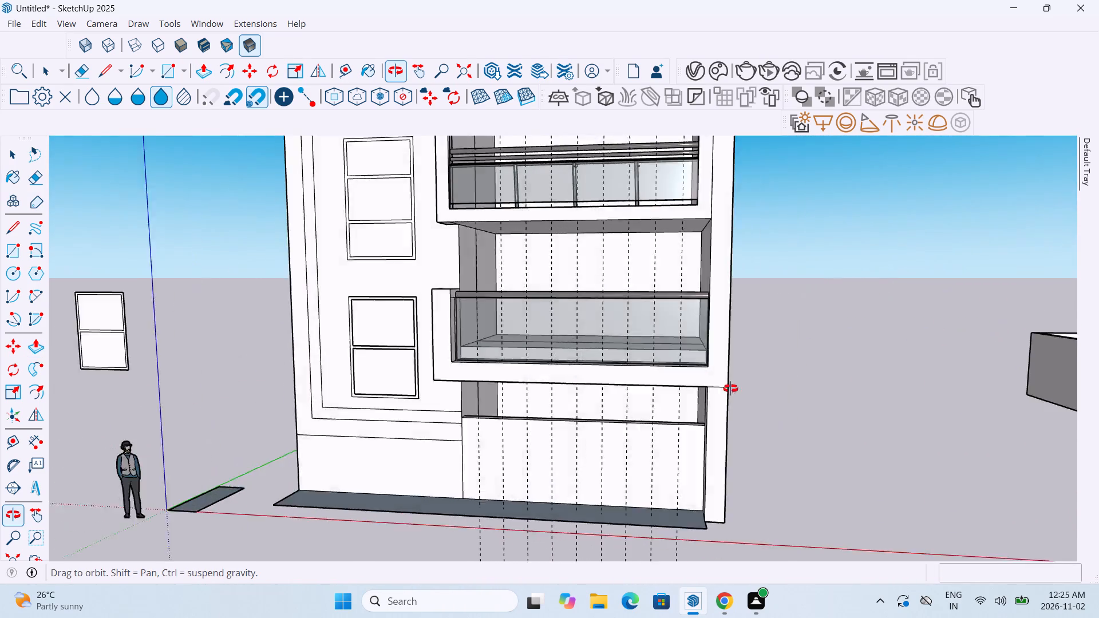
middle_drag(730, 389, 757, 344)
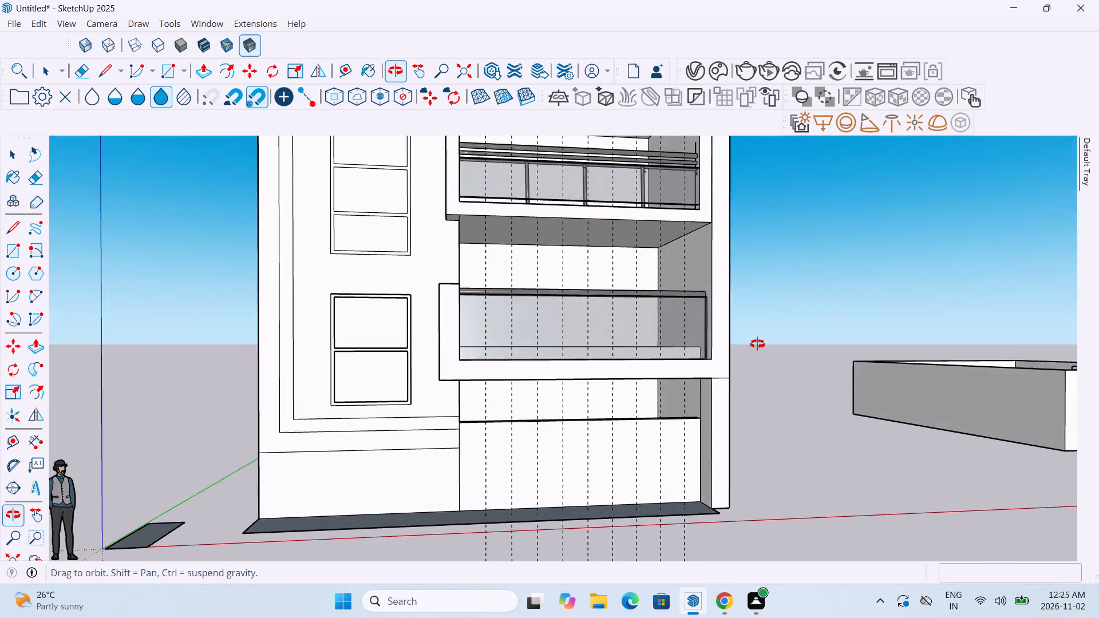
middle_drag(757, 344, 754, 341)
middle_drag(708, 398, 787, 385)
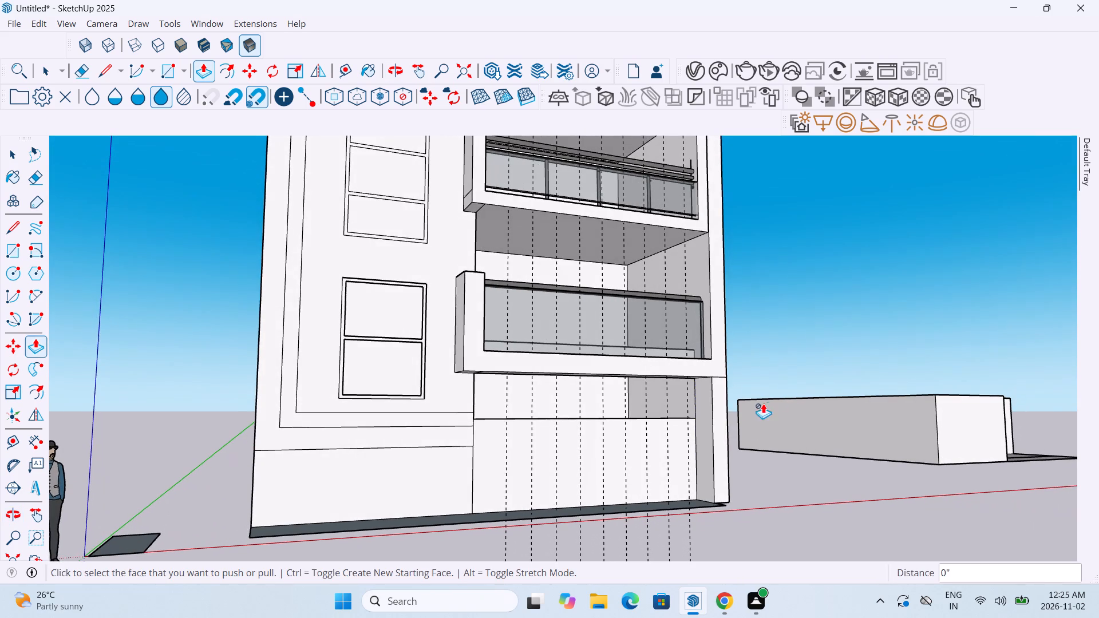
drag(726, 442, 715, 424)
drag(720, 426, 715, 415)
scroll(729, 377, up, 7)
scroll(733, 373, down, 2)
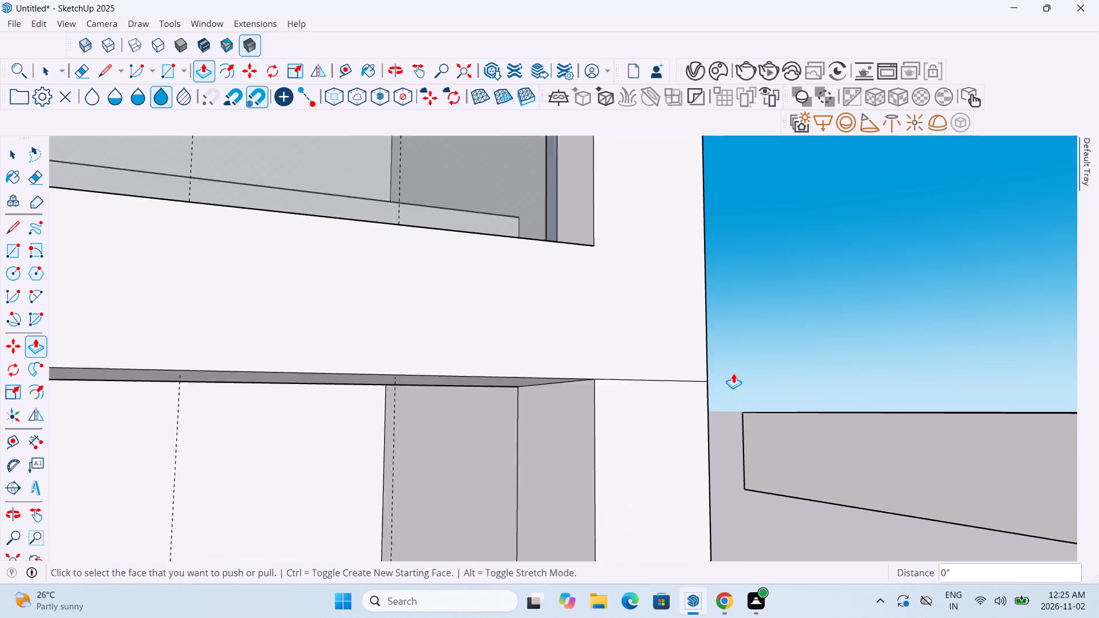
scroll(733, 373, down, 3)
Retrace the dividing line across the top of the column's front face, from the inner corner to the outer edge.
click(108, 70)
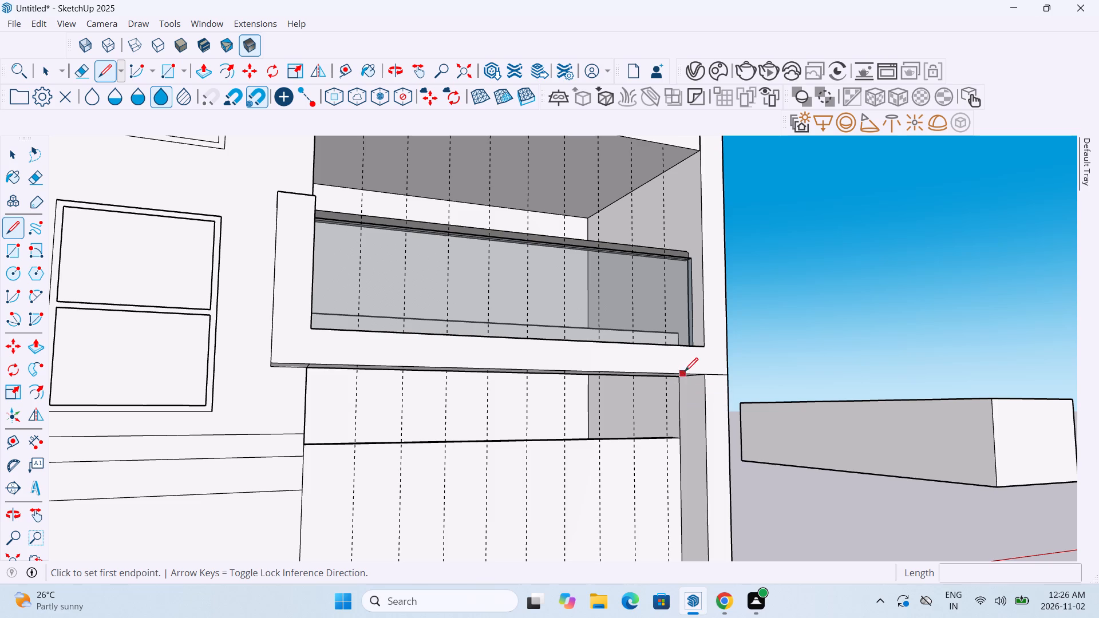
click(702, 375)
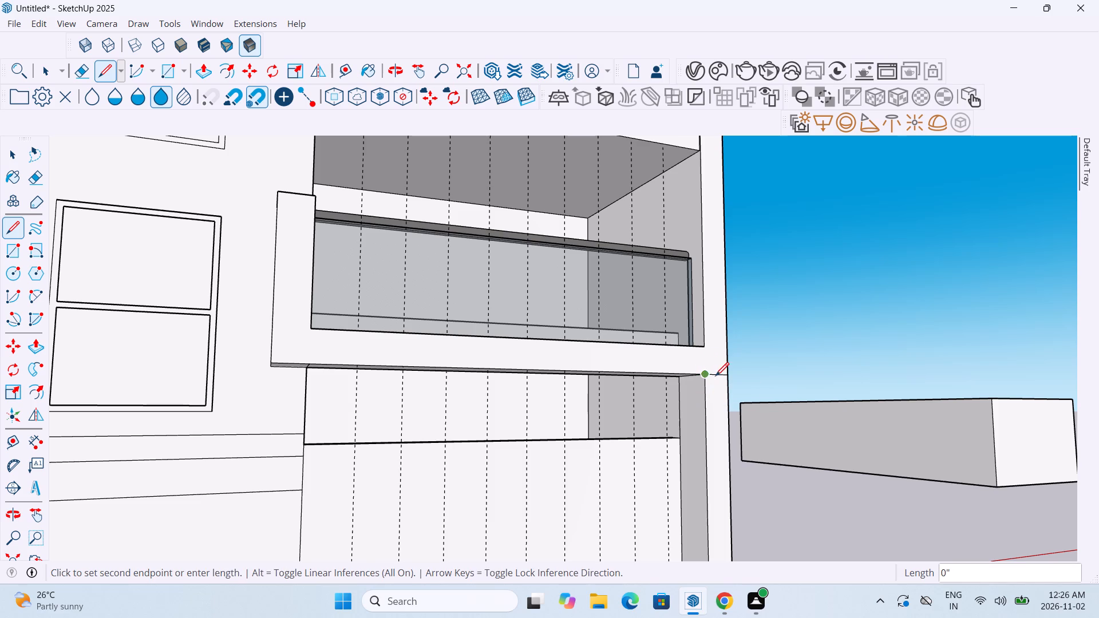
click(728, 377)
Outline a strip on the building's side face beside the column, 10' 6" high and about 1' 7" wide, up to the balcony's underside level.
middle_drag(742, 376, 528, 435)
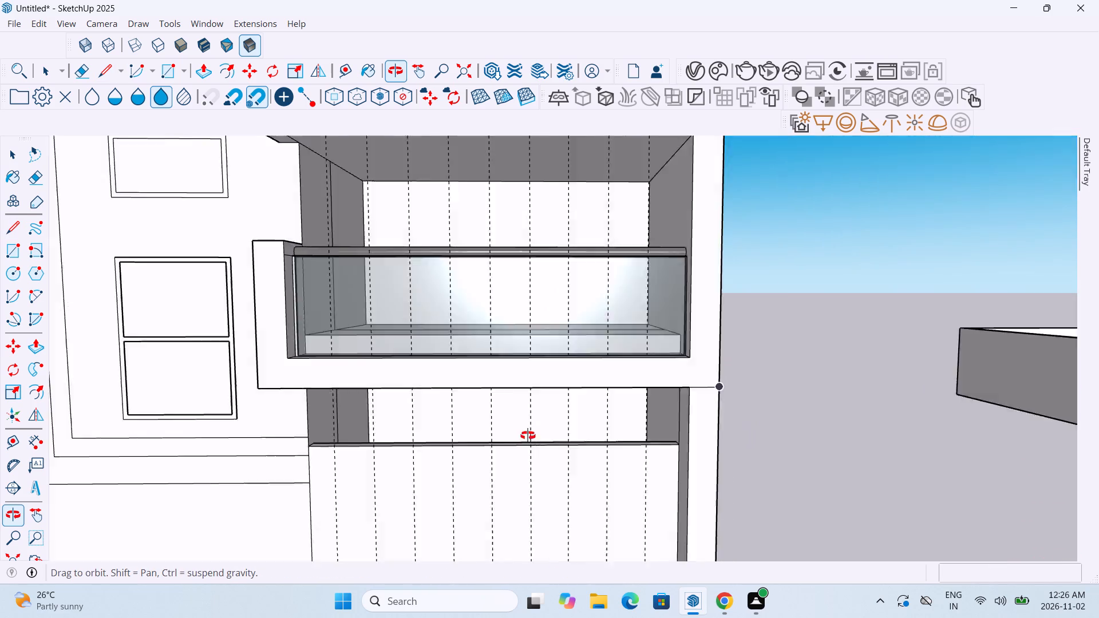
middle_drag(528, 435, 302, 398)
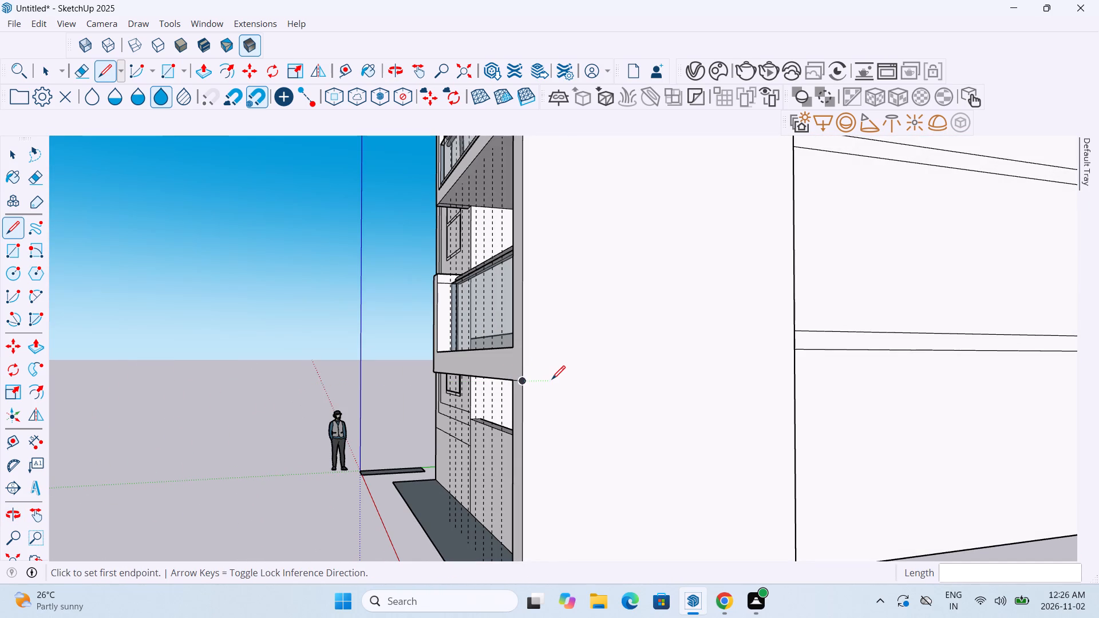
click(556, 381)
scroll(556, 381, down, 6)
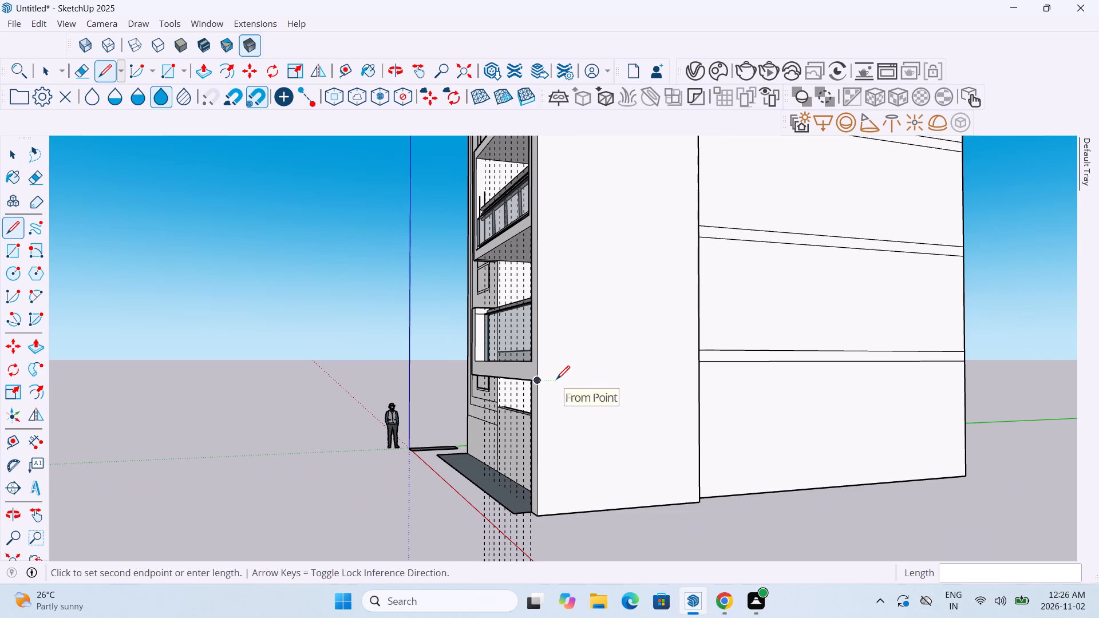
click(563, 514)
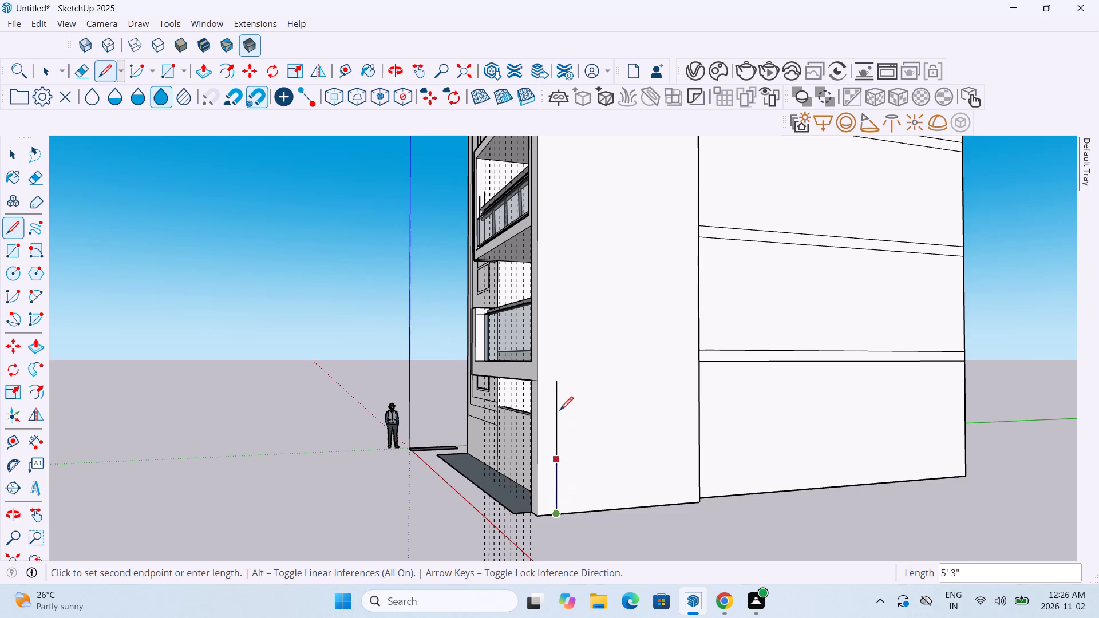
click(558, 381)
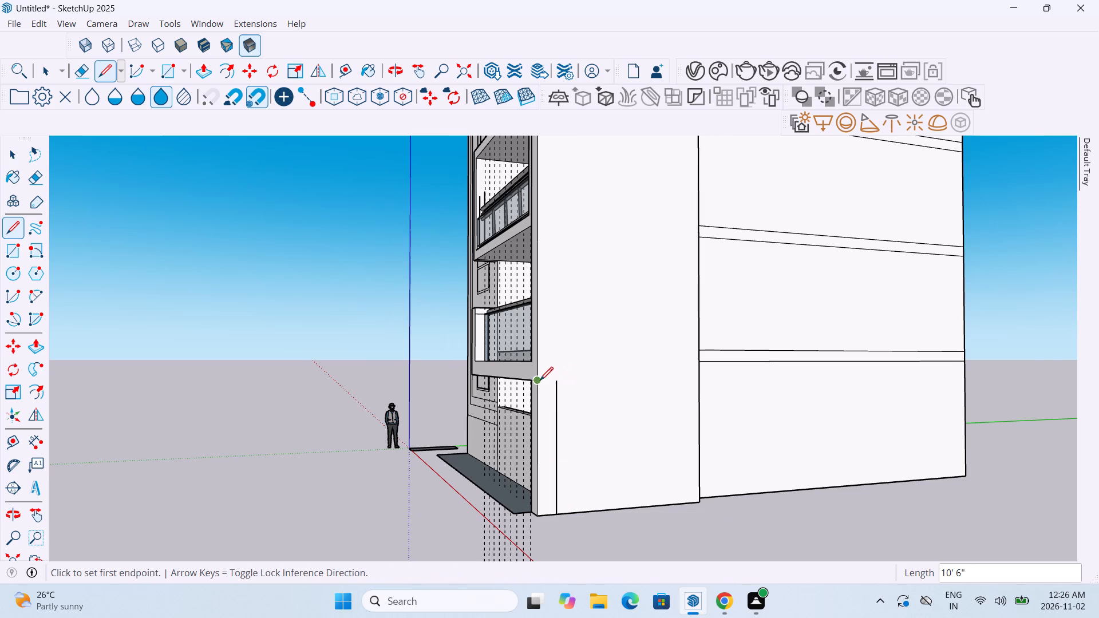
click(555, 382)
click(537, 385)
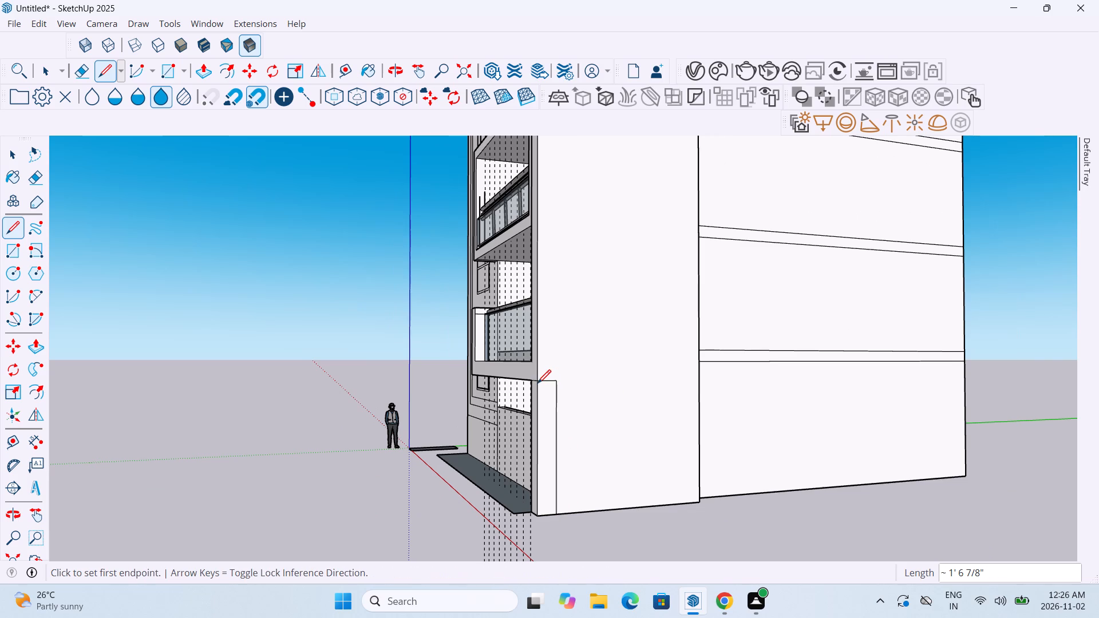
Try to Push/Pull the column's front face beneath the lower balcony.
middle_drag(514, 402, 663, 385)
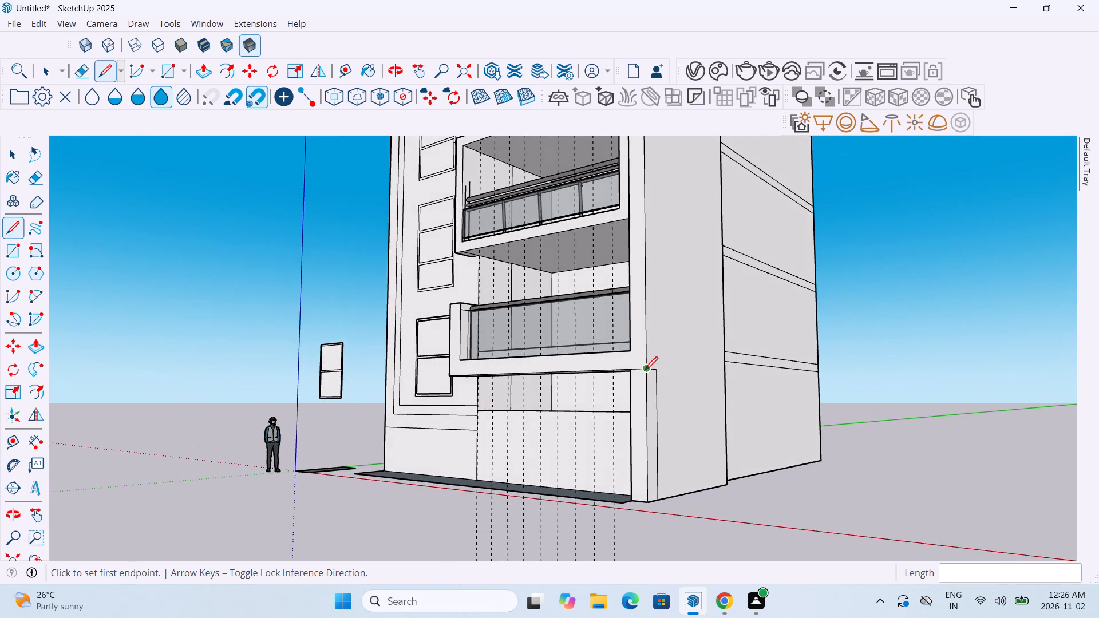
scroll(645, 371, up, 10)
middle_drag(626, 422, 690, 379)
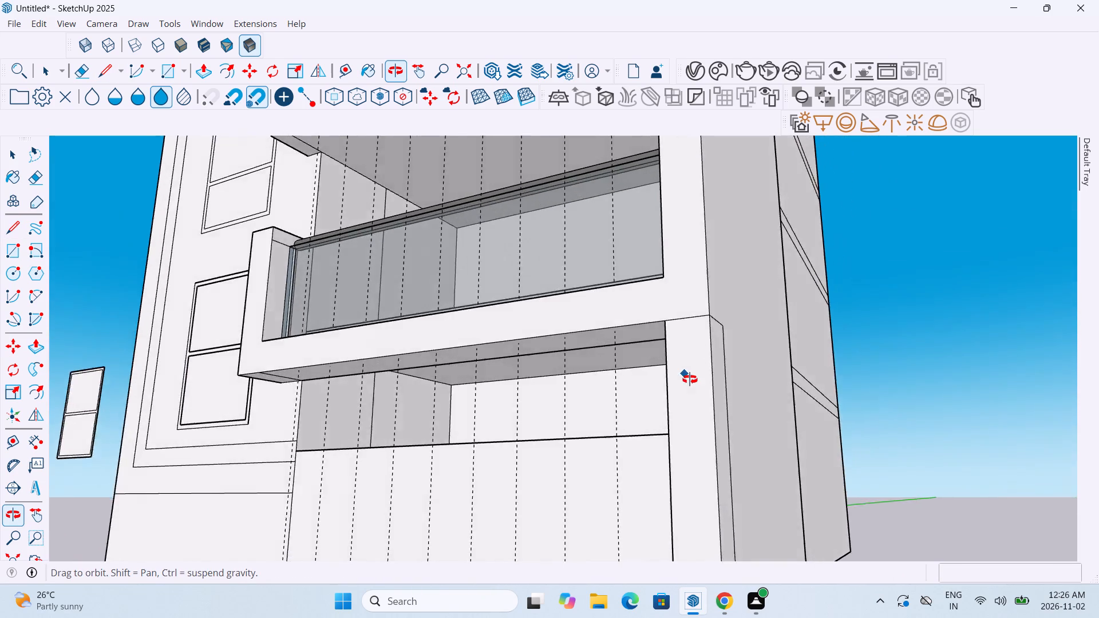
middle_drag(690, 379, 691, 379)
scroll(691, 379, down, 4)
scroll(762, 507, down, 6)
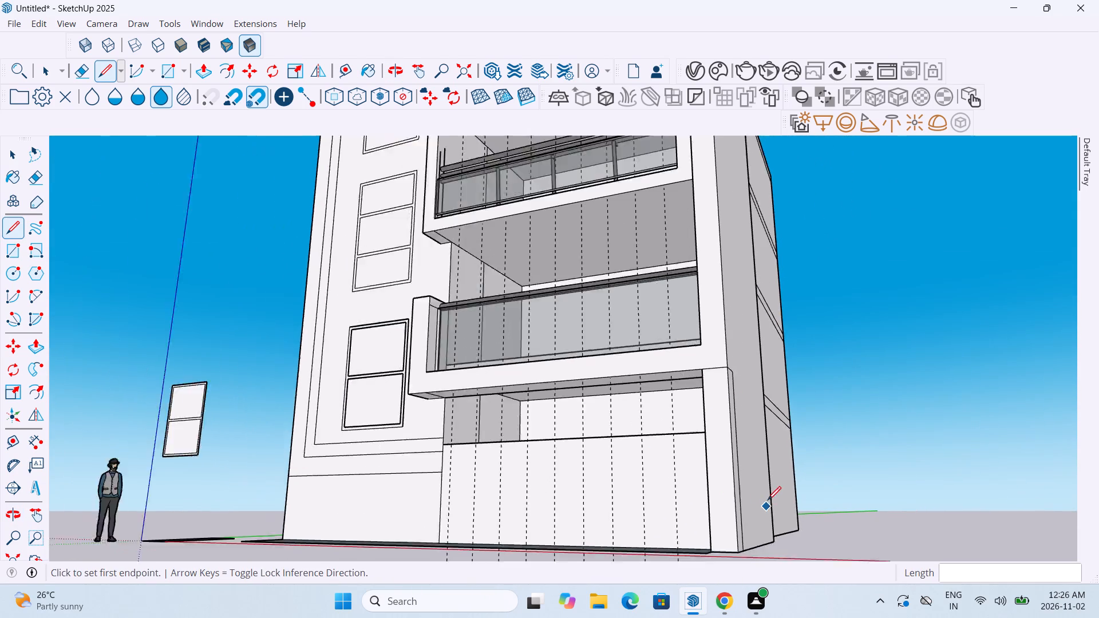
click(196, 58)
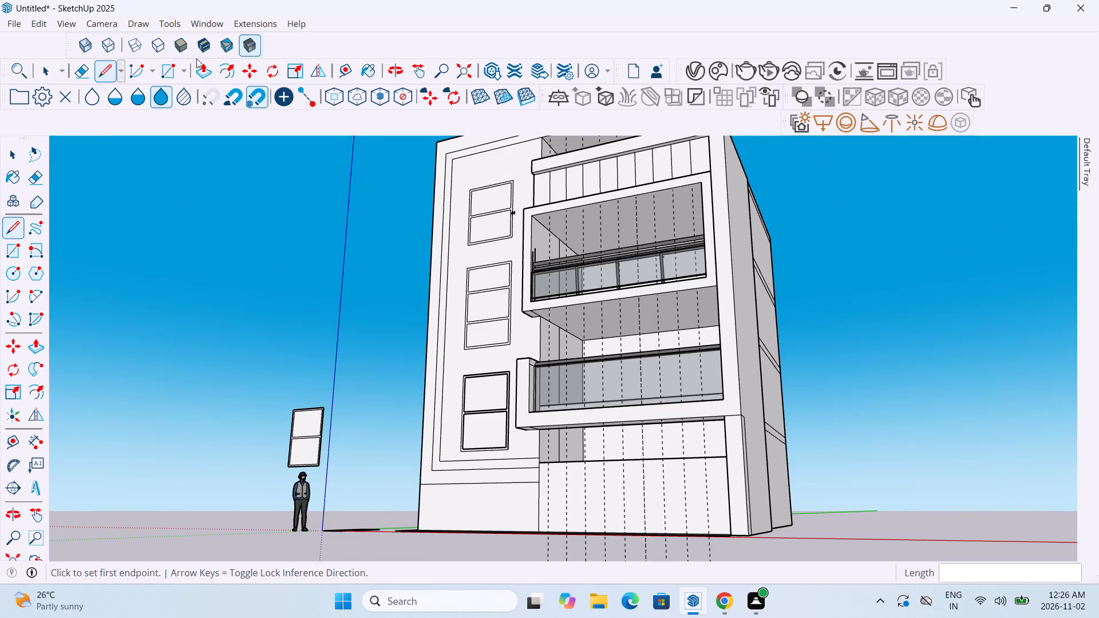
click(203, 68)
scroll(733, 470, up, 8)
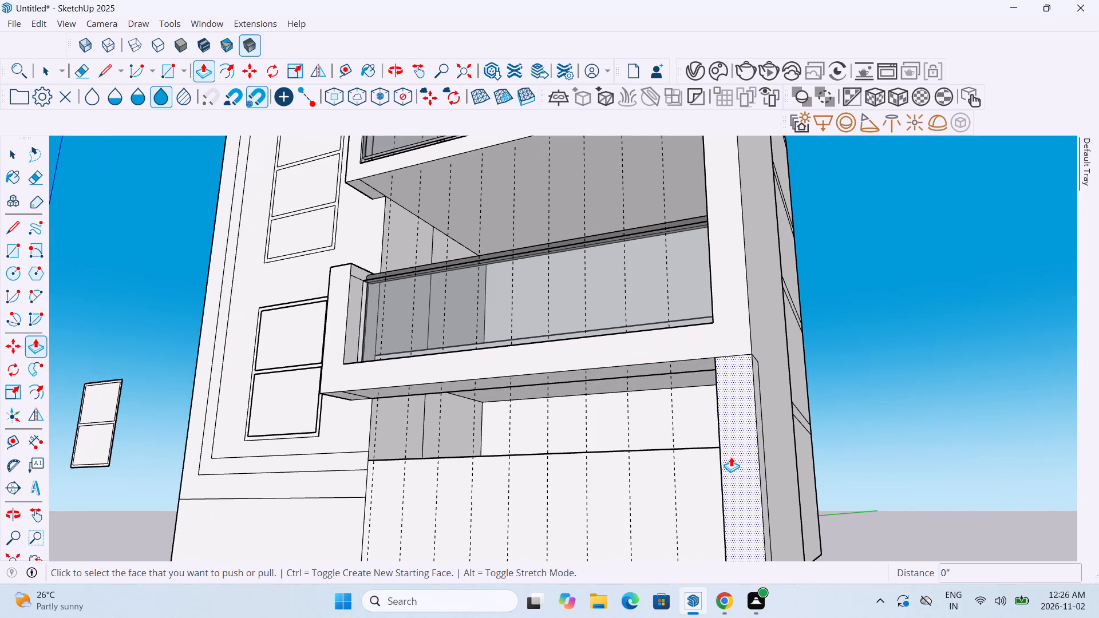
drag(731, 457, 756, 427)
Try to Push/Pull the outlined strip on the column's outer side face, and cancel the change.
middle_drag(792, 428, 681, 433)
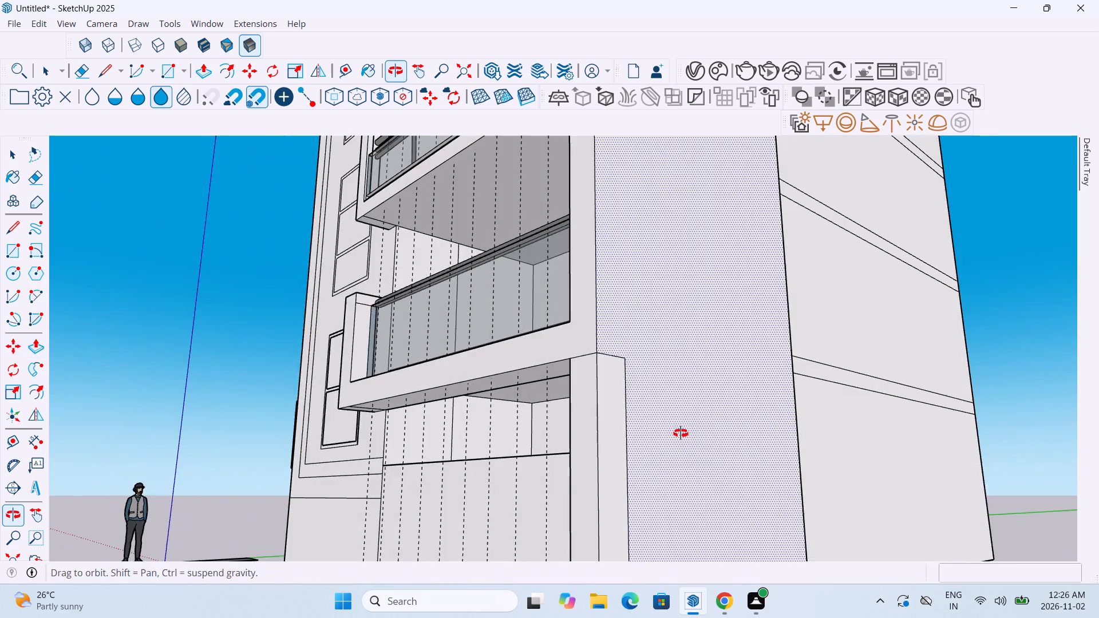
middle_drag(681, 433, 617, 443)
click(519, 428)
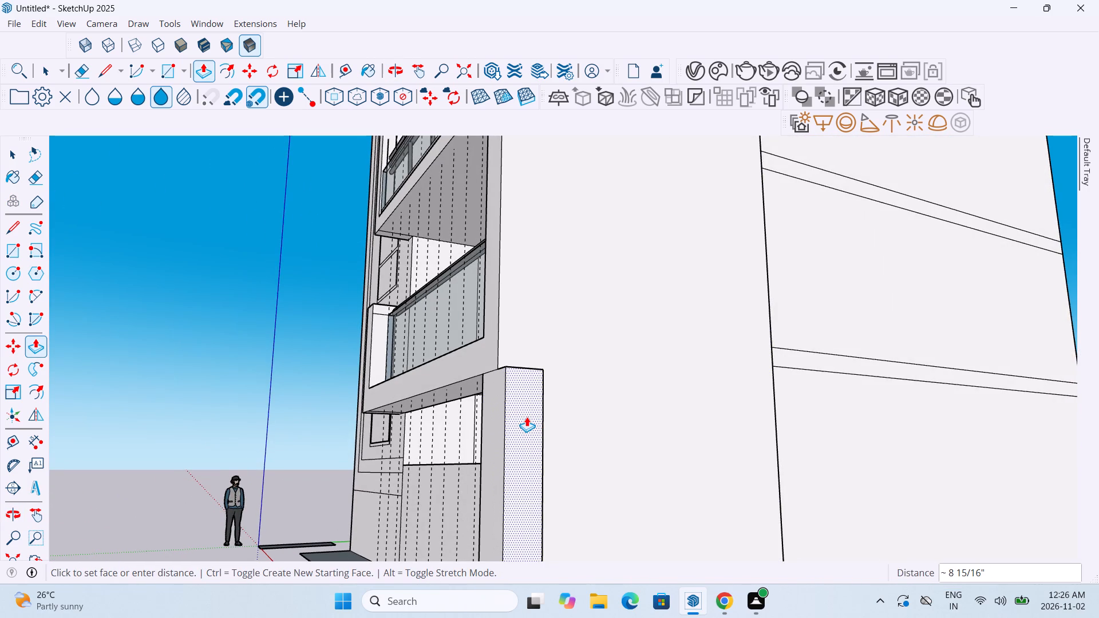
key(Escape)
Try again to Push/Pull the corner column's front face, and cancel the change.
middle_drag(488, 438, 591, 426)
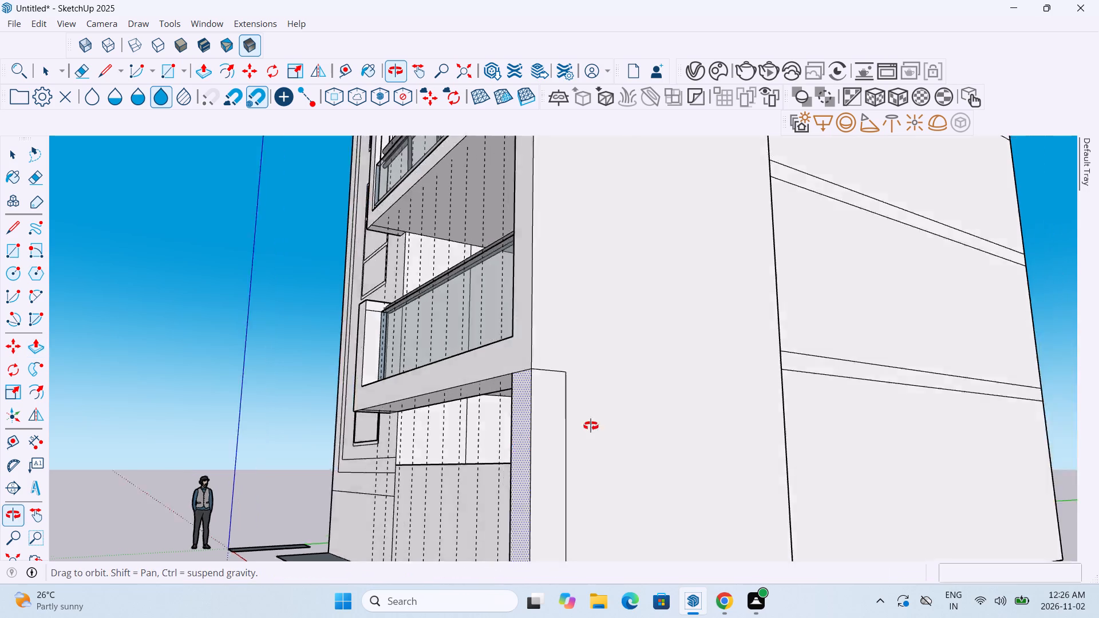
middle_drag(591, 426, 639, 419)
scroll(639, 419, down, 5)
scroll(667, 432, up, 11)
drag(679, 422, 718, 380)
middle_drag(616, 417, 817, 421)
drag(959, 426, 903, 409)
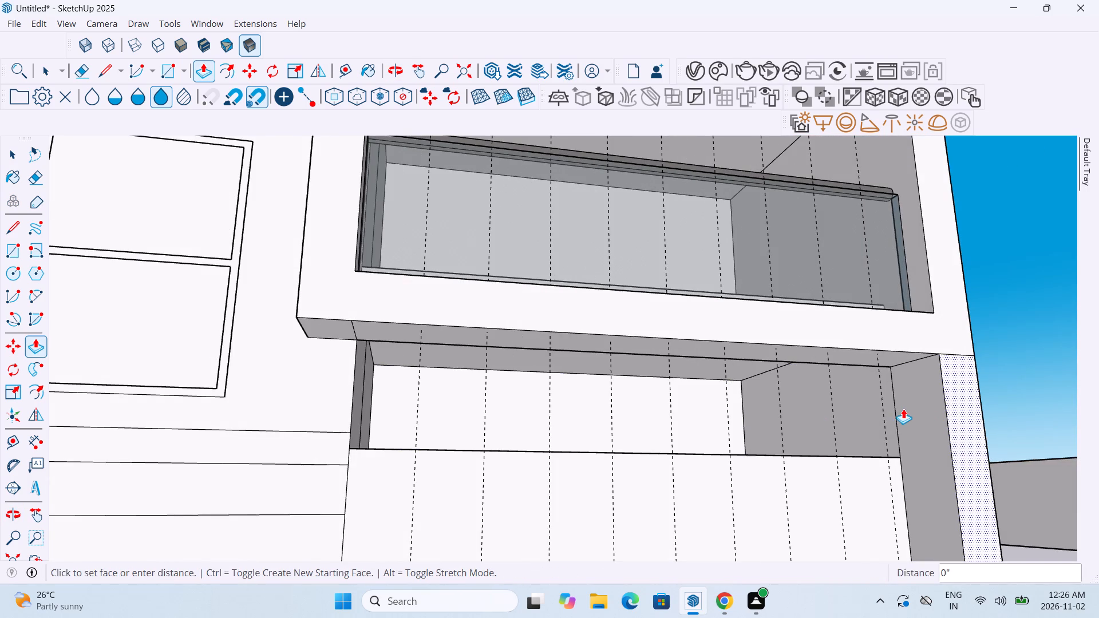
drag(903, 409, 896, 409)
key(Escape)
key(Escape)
Delete the corner column's front face below the lower balcony's dividing line.
scroll(903, 410, down, 7)
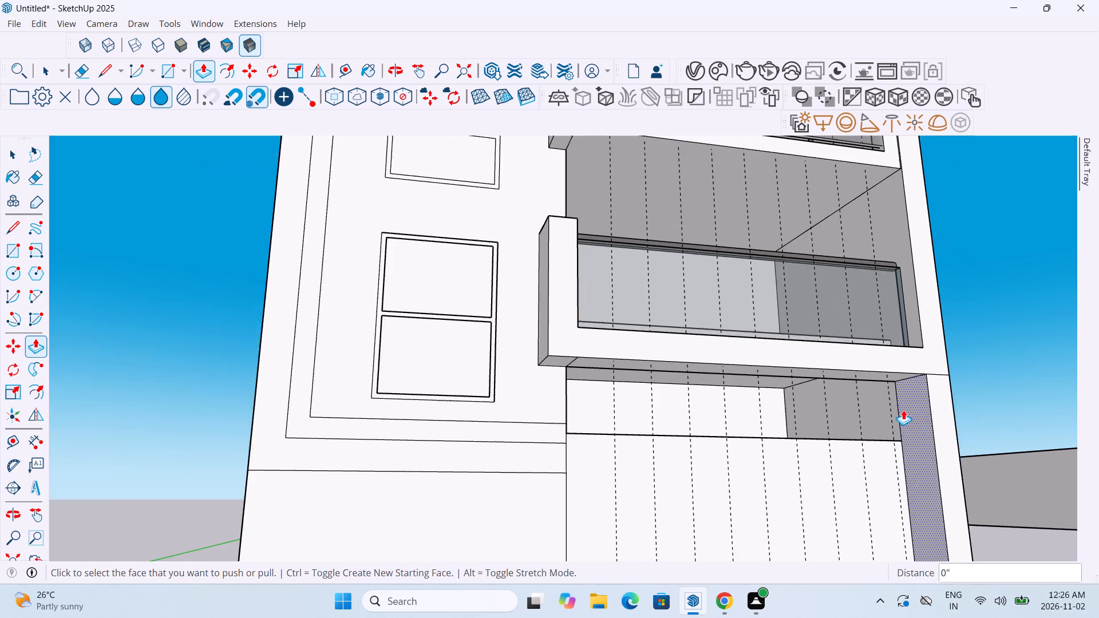
scroll(903, 410, down, 4)
middle_drag(901, 509, 962, 511)
scroll(962, 511, down, 5)
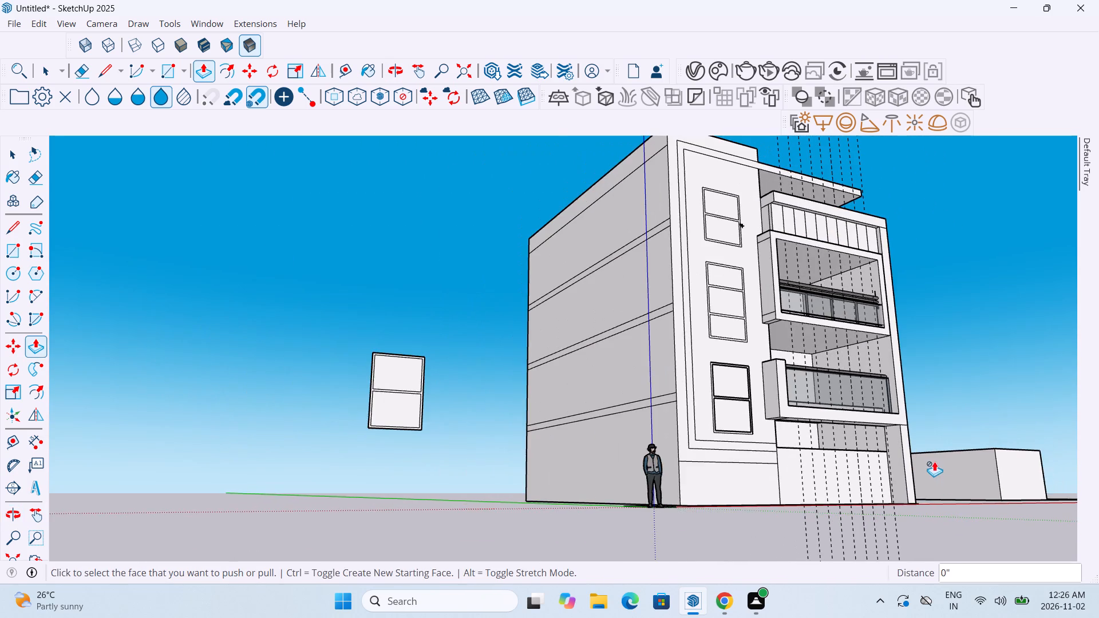
middle_click(934, 461)
scroll(934, 461, up, 8)
click(851, 459)
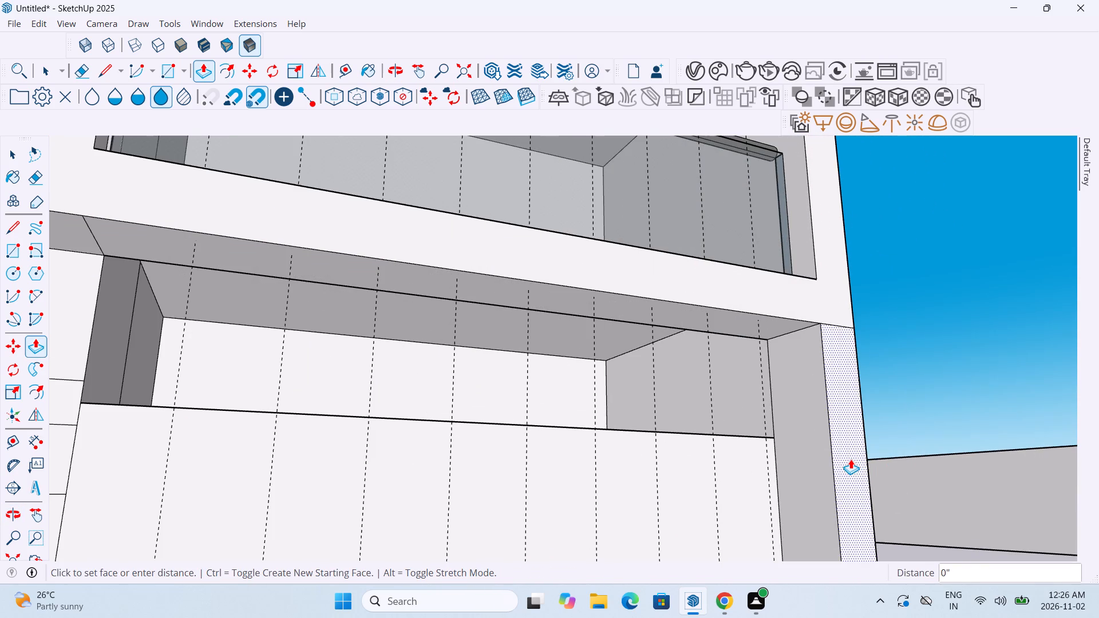
key(BackSpace)
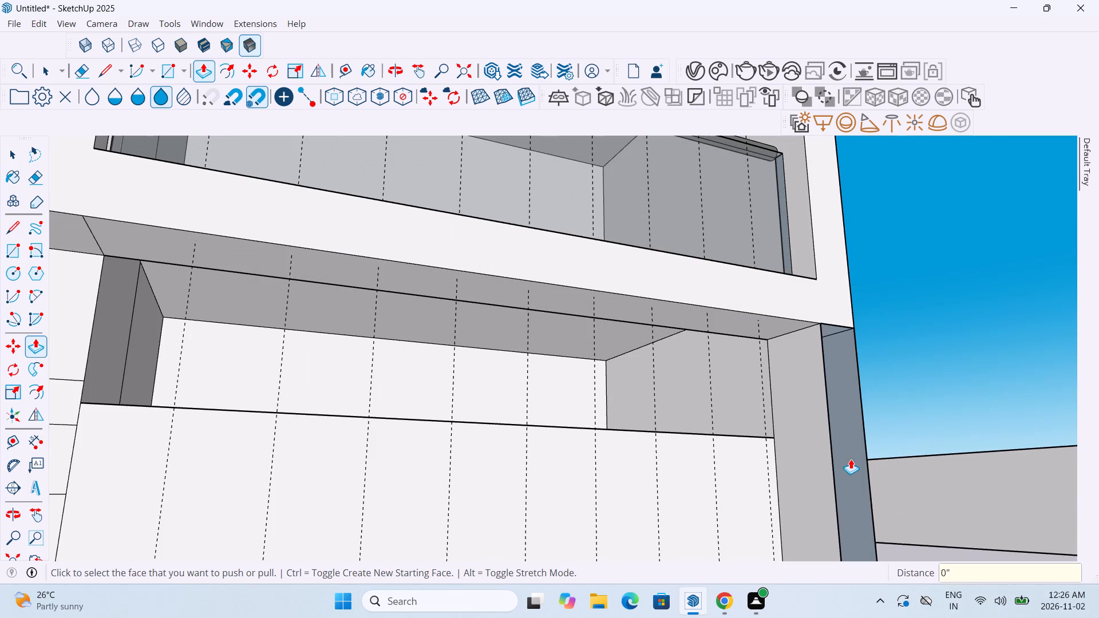
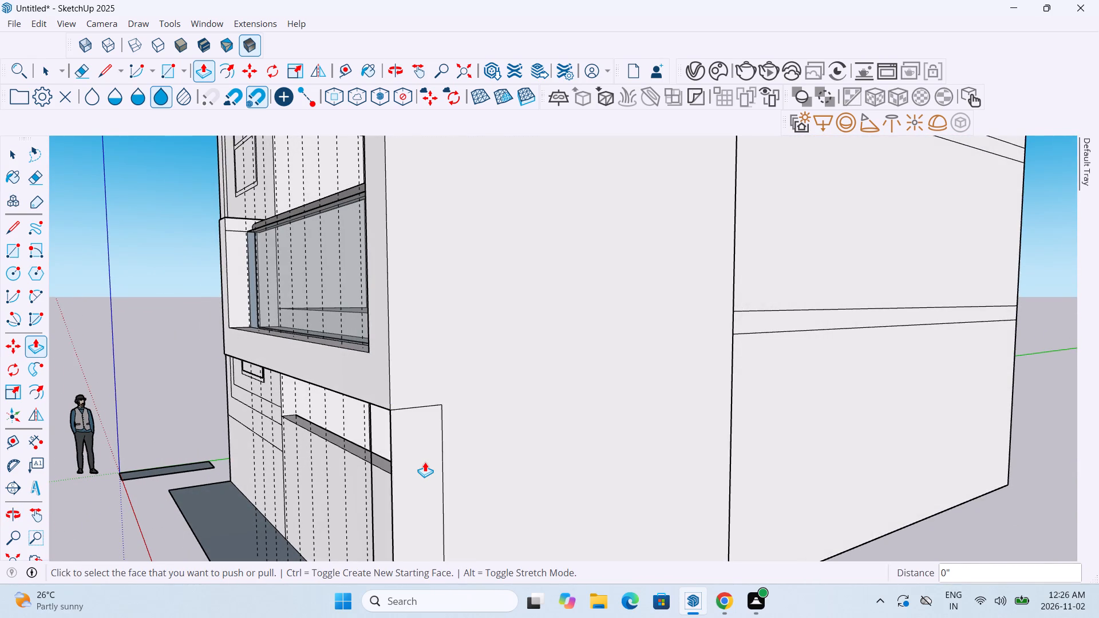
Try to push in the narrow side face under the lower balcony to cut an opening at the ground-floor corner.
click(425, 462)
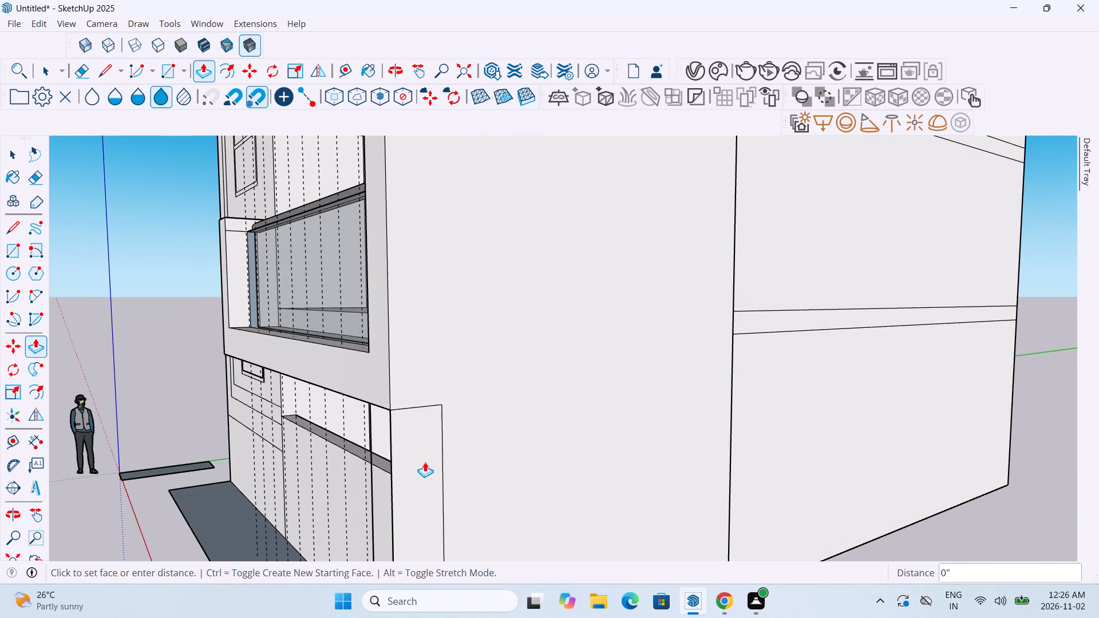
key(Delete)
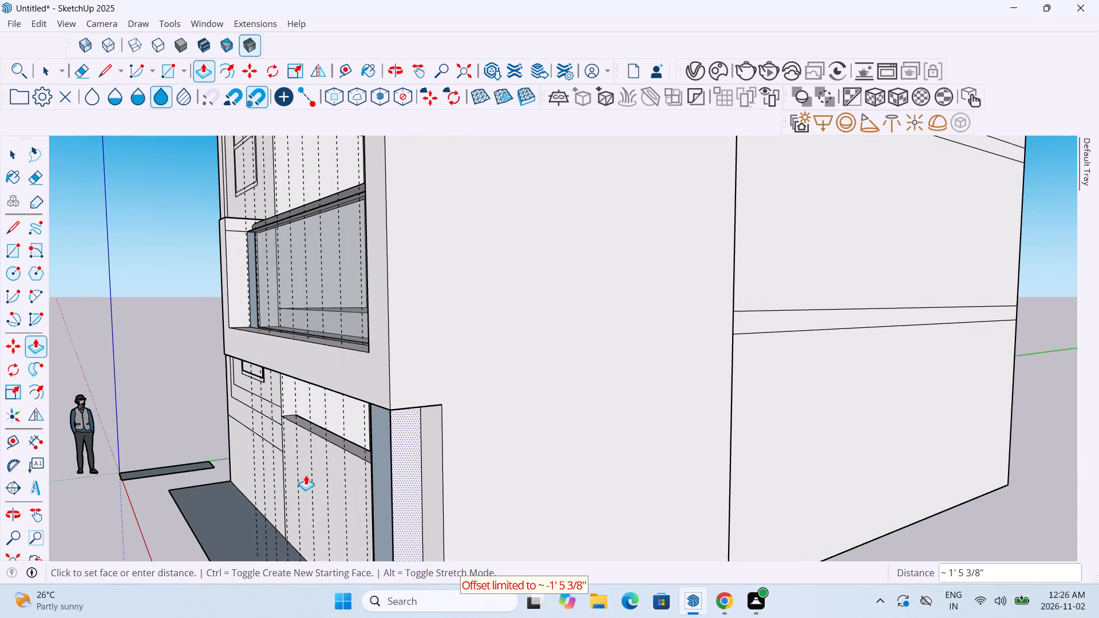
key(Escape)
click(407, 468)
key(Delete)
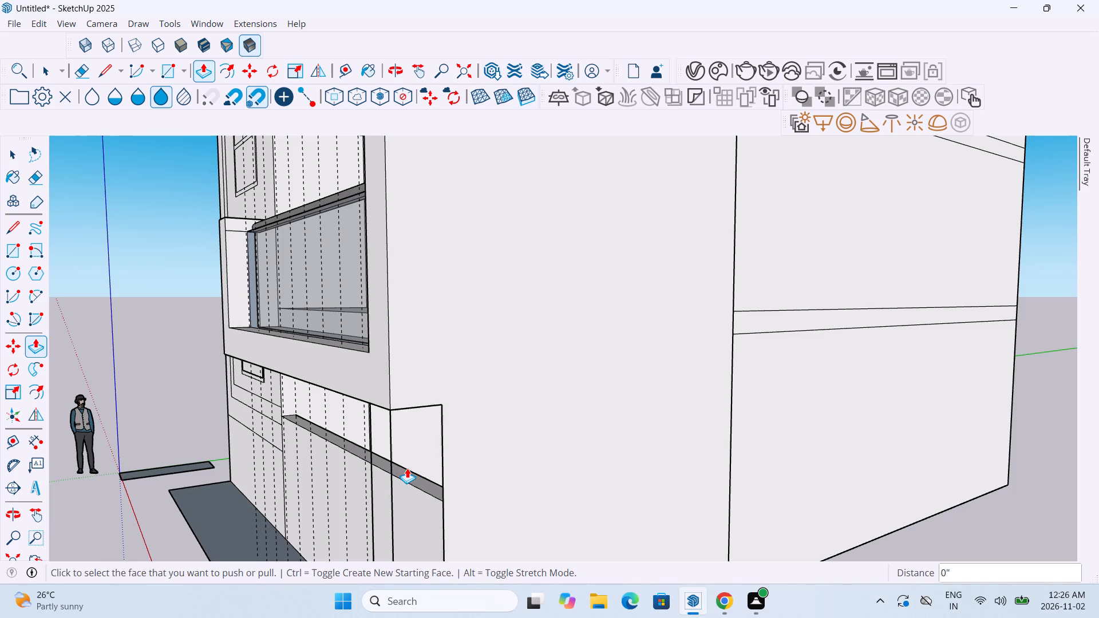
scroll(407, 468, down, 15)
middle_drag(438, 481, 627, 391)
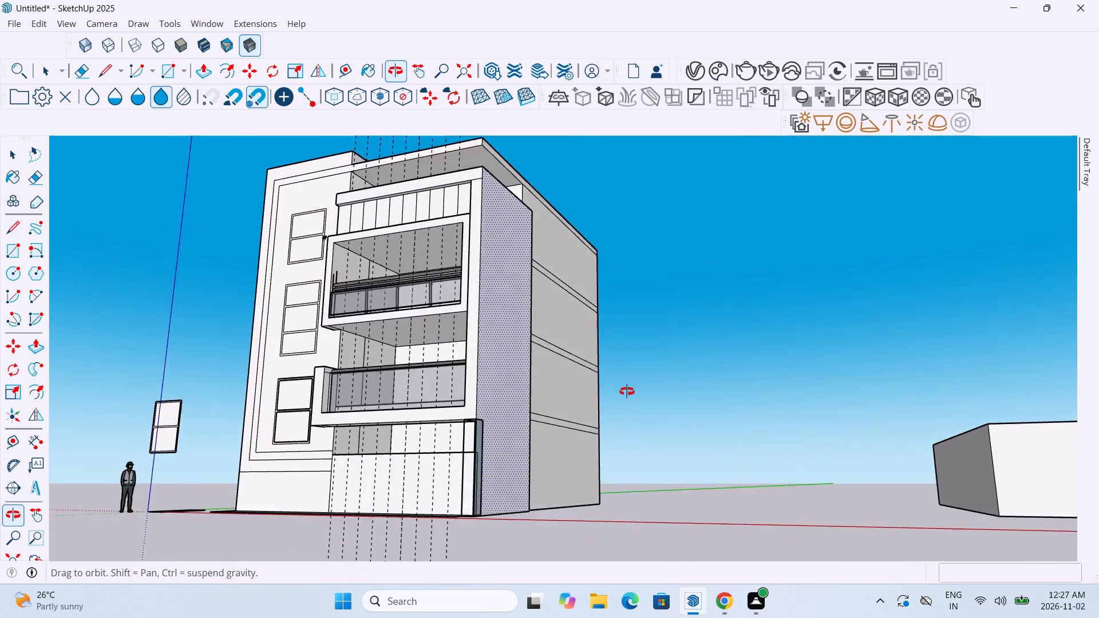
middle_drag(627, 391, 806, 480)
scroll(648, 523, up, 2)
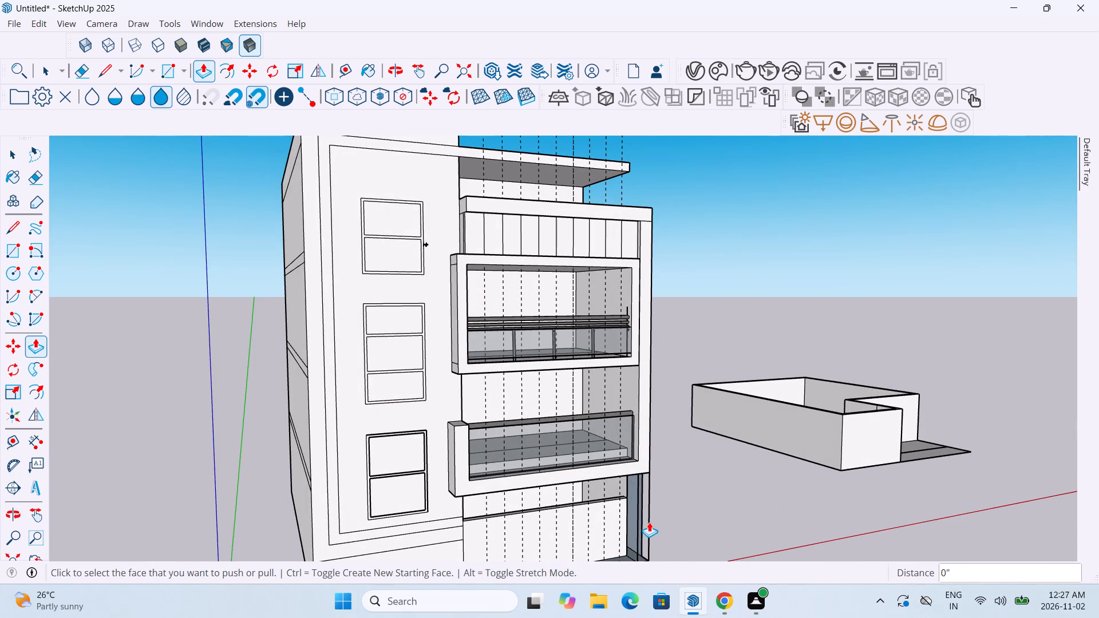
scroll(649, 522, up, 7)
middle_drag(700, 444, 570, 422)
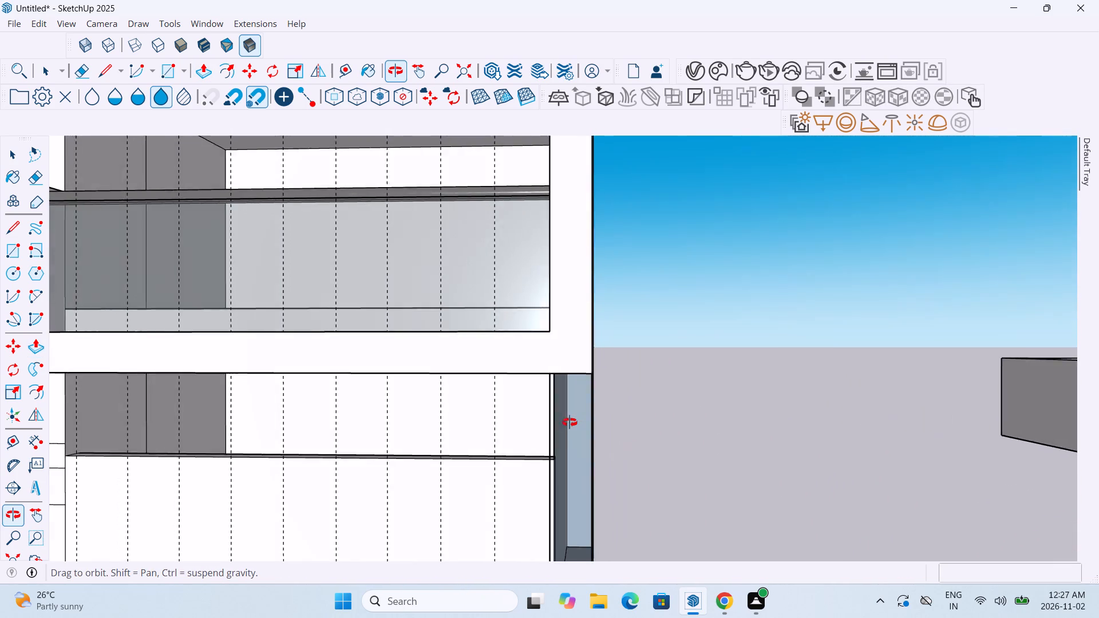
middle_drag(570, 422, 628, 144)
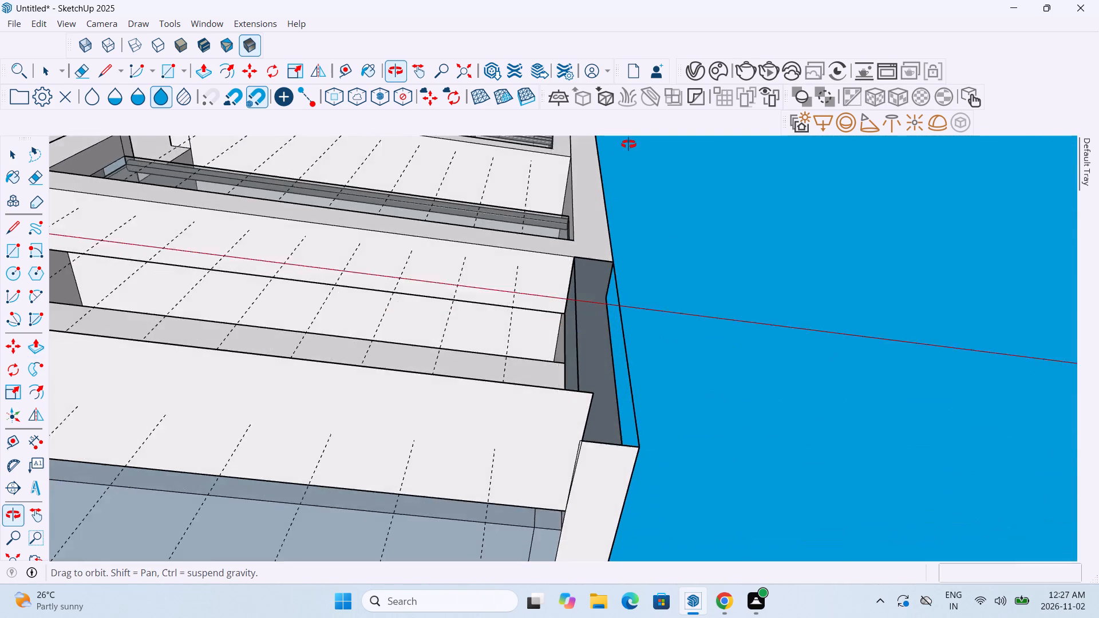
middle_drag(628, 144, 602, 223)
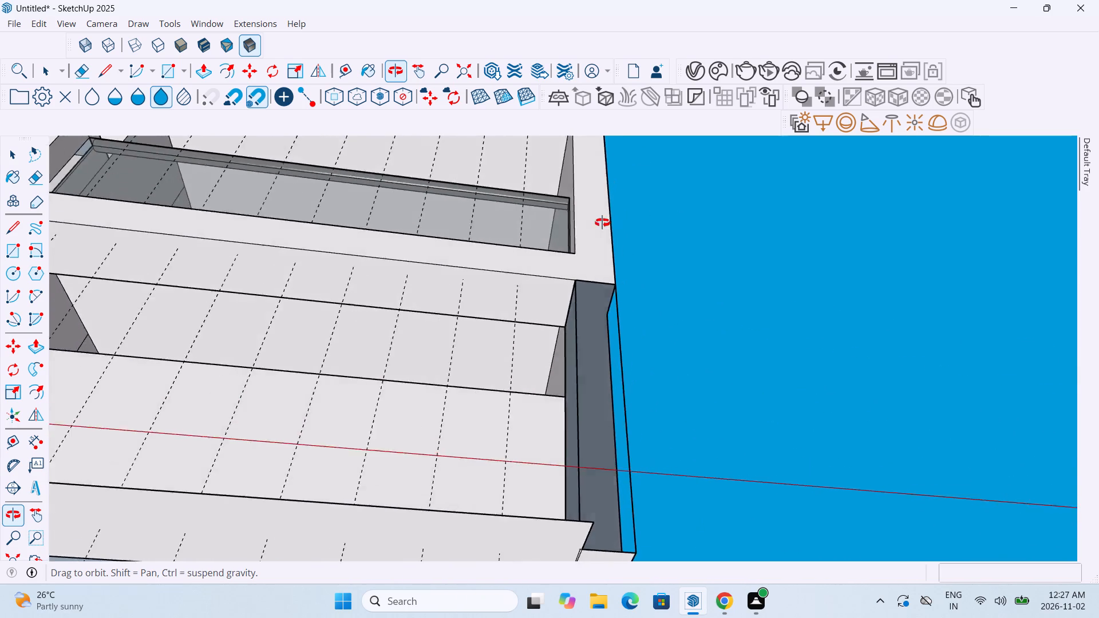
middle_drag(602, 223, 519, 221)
Undo the corner opening and the earlier edits back to before the side wall under the lower balcony reached the ground.
key(ctrl+z)
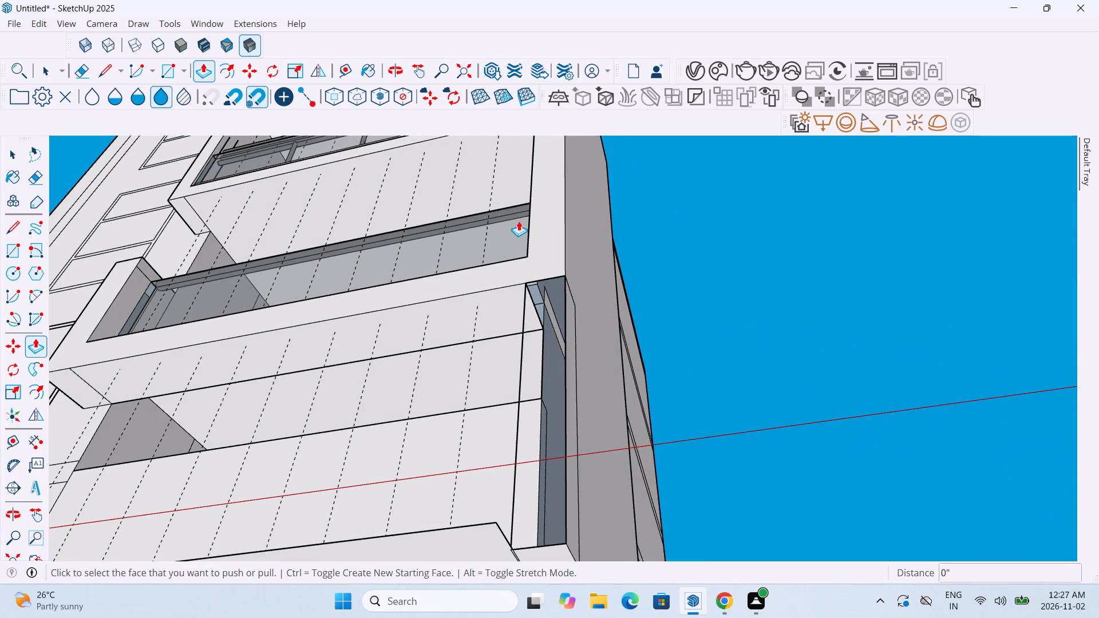
key(ctrl+z)
key(ctrl+z)
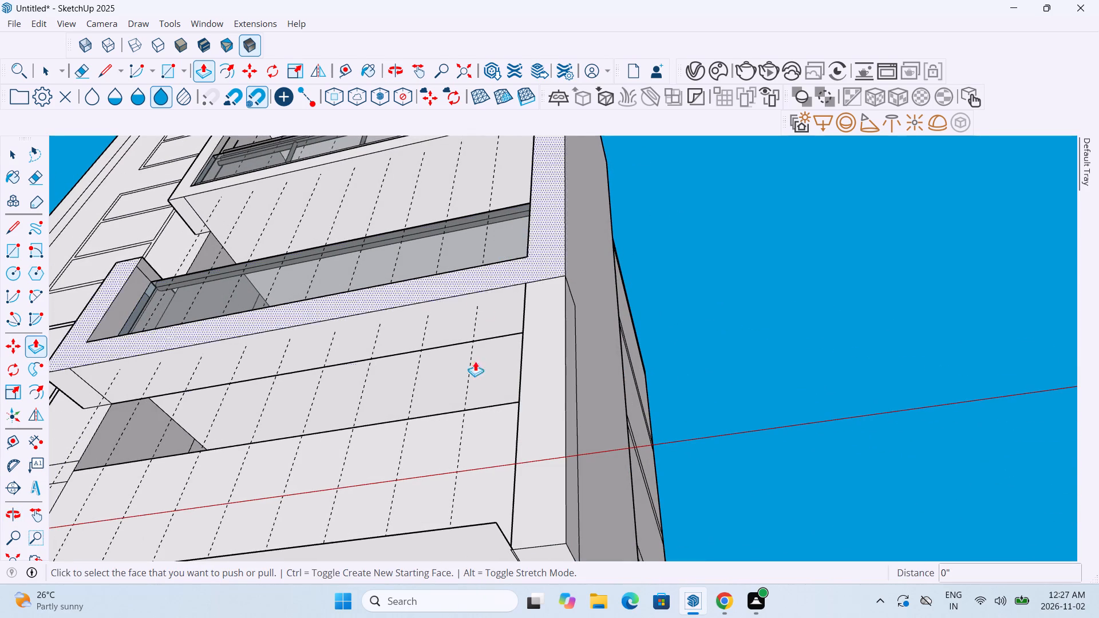
middle_drag(549, 319, 707, 384)
scroll(707, 384, down, 4)
drag(707, 389, 688, 399)
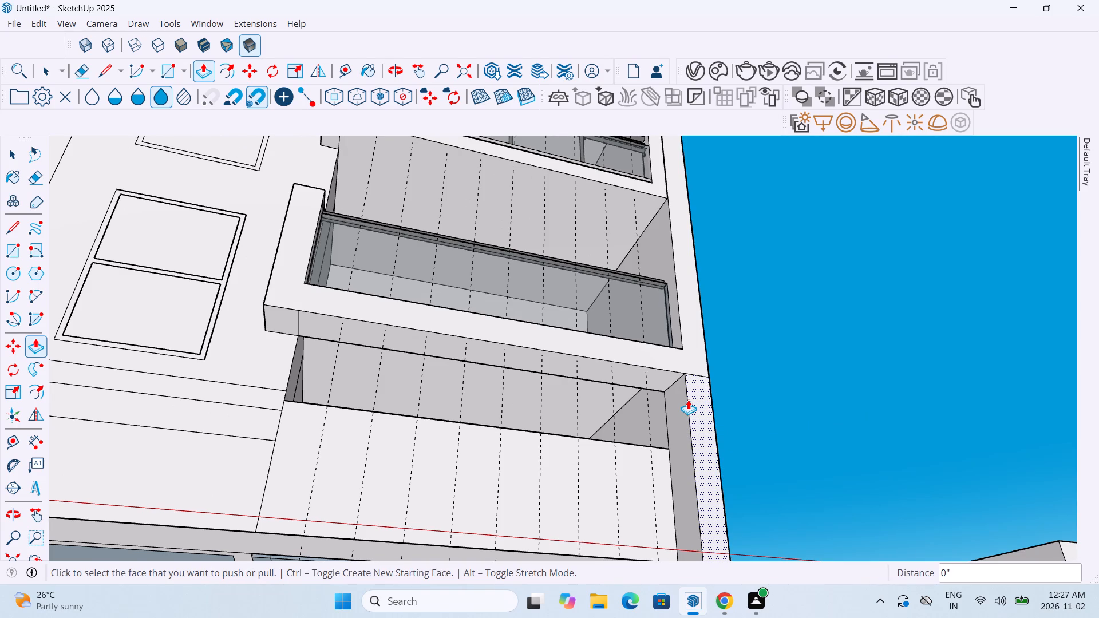
key(ctrl+z)
key(ctrl+z)
key(ctrl+z)
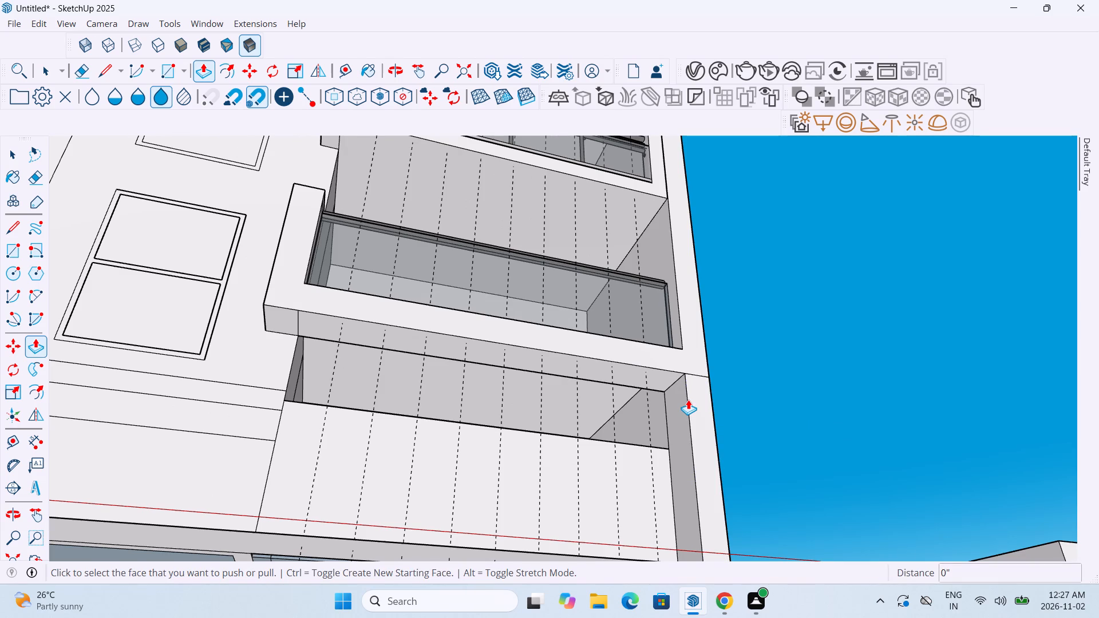
key(ctrl+z)
key(ctrl+z)
key(ctrl+z)
key(ctrl+z)
key(ctrl+z)
key(ctrl+z)
key(ctrl+z)
key(ctrl+z)
key(ctrl+z)
key(ctrl+z)
key(ctrl+z)
Draw a 14' 6" by 1' 6" rectangle on the side wall's underside at the lower balcony, from inner rear corner to outer front corner.
scroll(688, 399, down, 6)
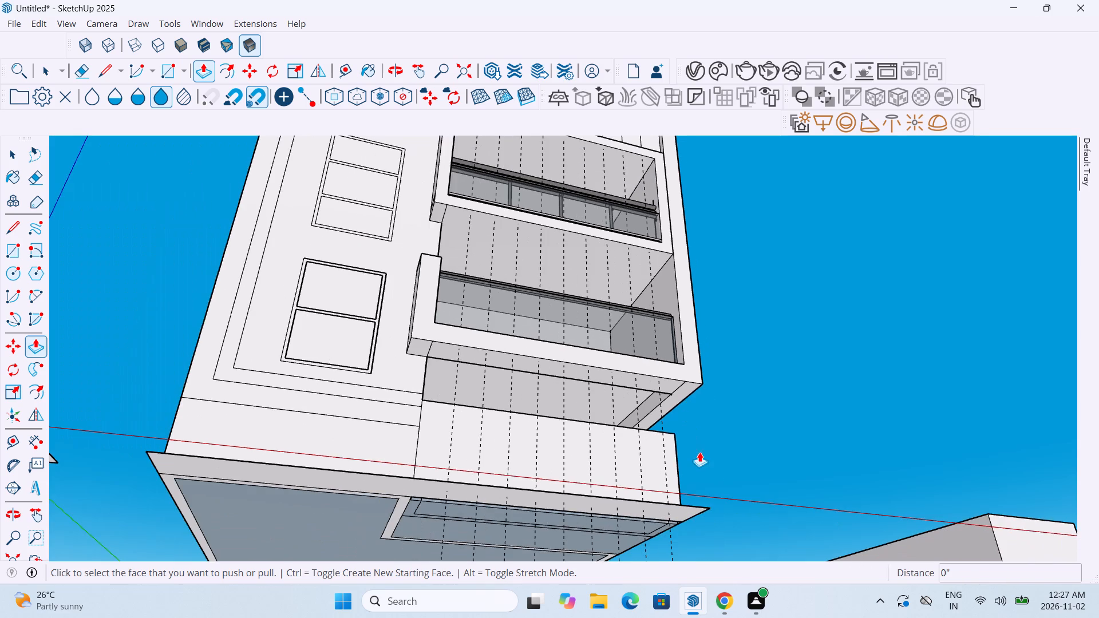
middle_drag(702, 450, 418, 473)
scroll(688, 426, up, 6)
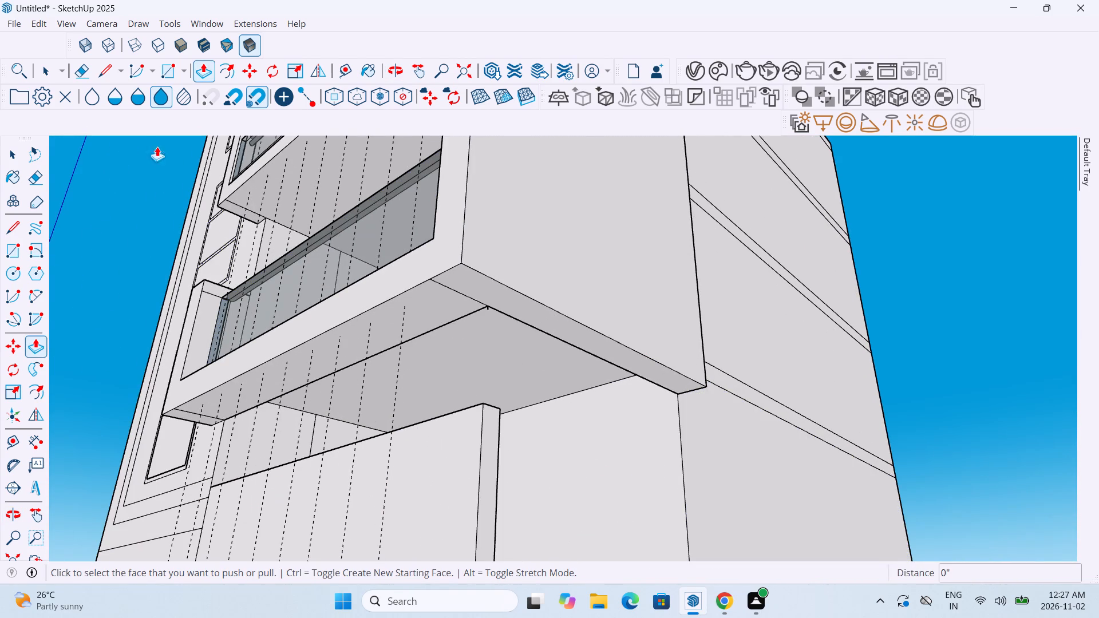
click(99, 72)
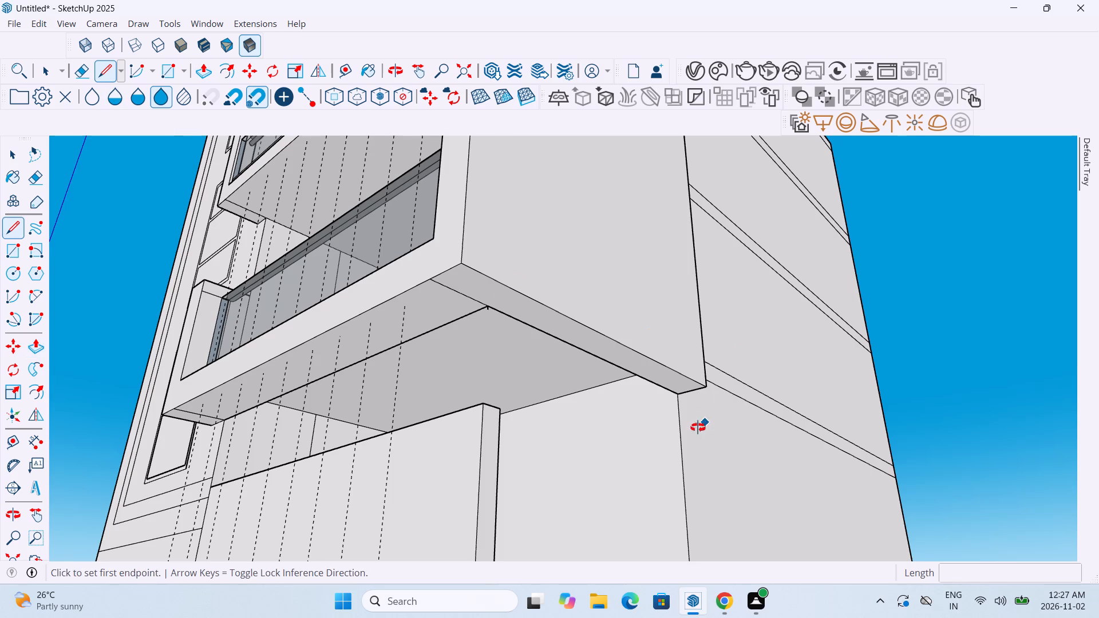
middle_drag(698, 427, 734, 363)
scroll(734, 363, down, 4)
middle_drag(734, 364, 792, 442)
click(165, 70)
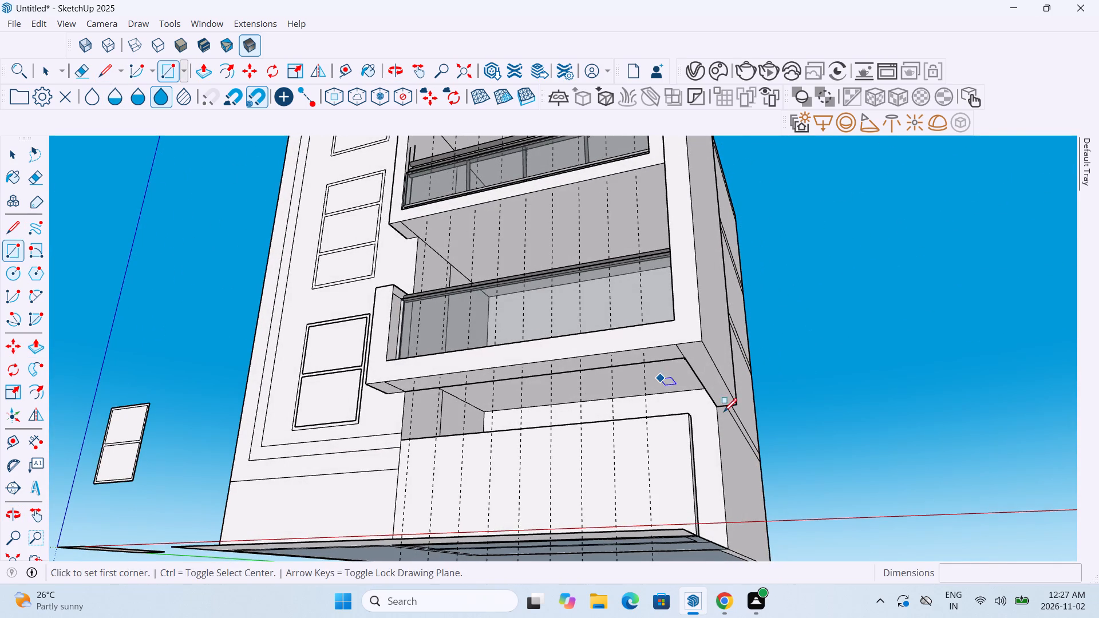
click(717, 409)
scroll(717, 410, up, 8)
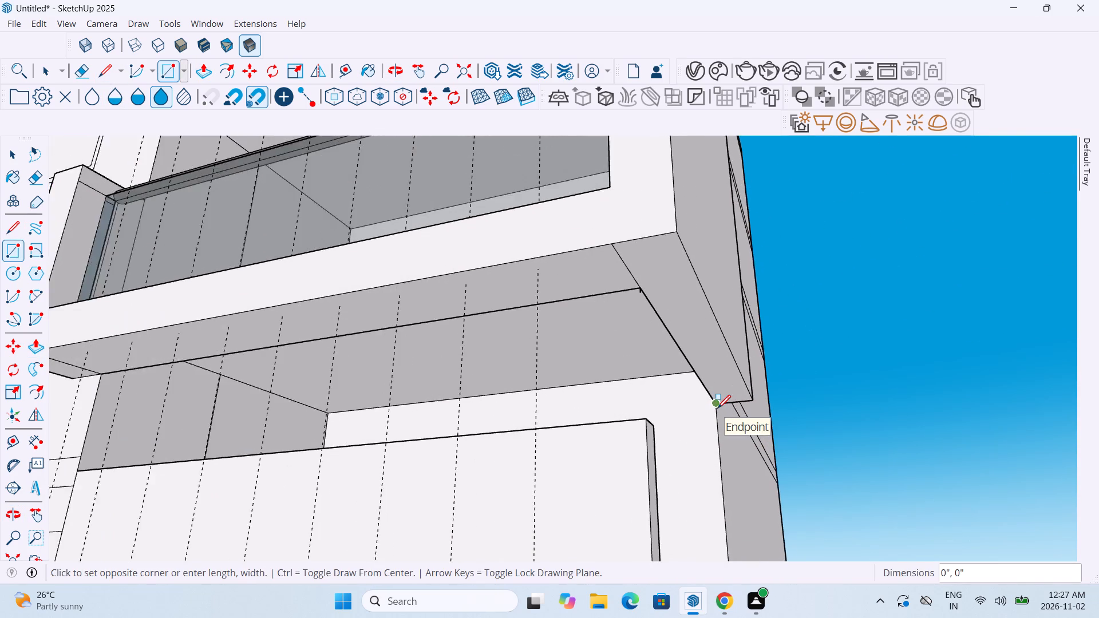
scroll(717, 410, up, 3)
key(Escape)
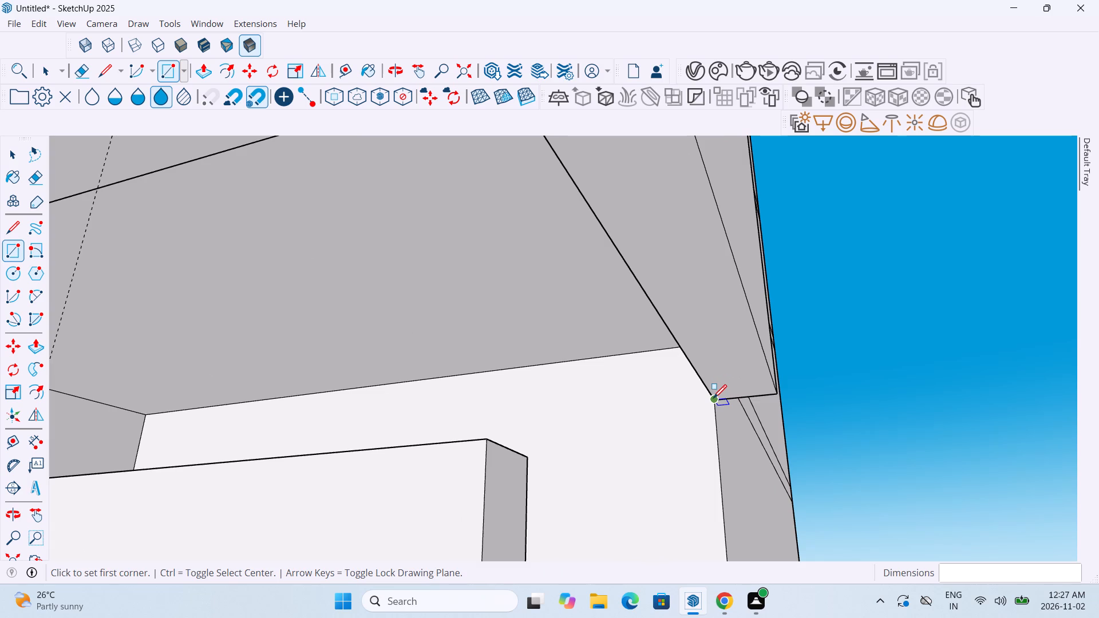
click(713, 399)
scroll(777, 399, down, 7)
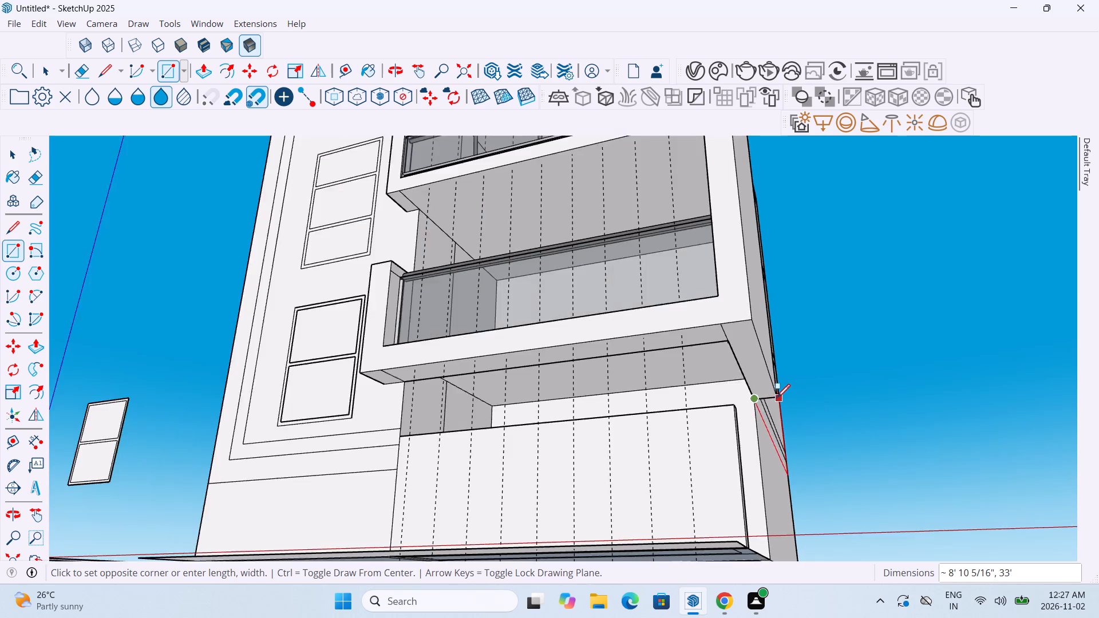
scroll(777, 399, down, 4)
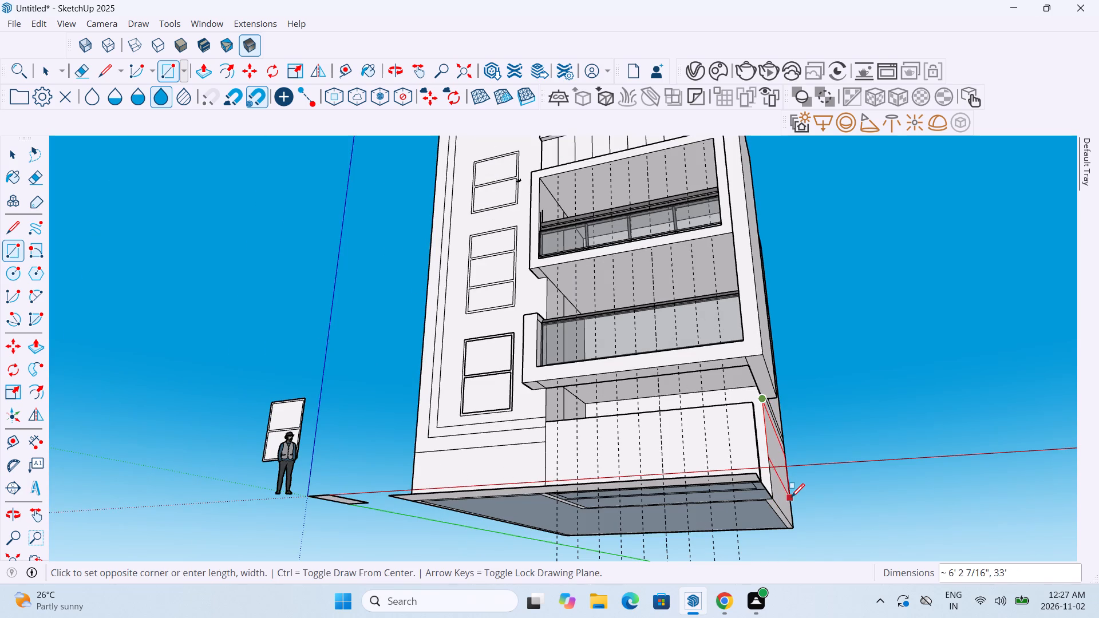
middle_drag(788, 500, 871, 544)
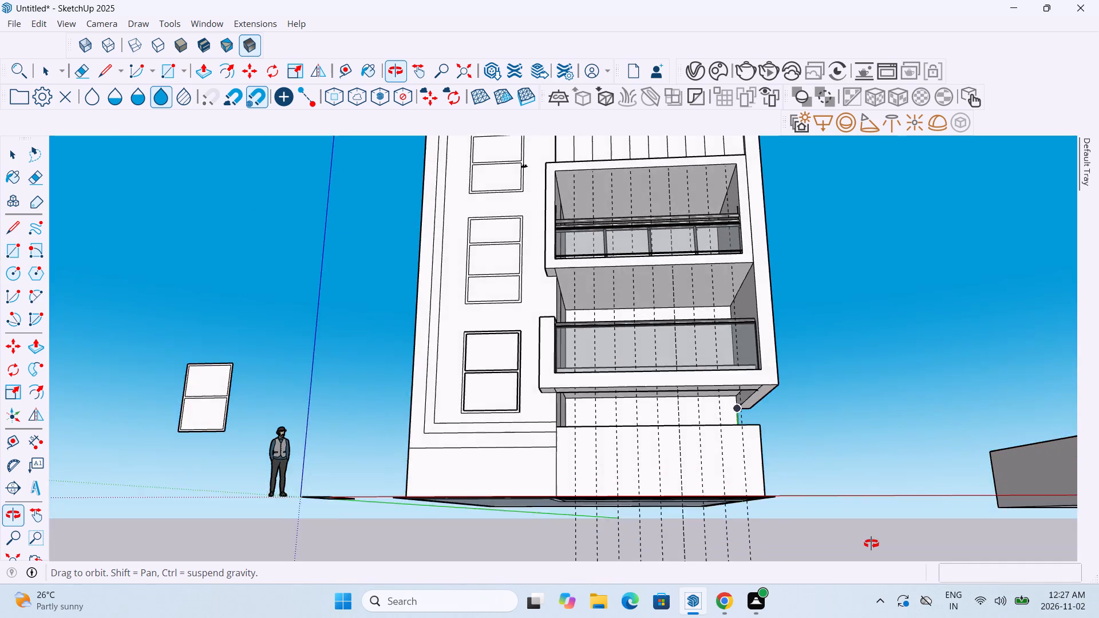
middle_drag(871, 544, 872, 552)
scroll(778, 498, up, 5)
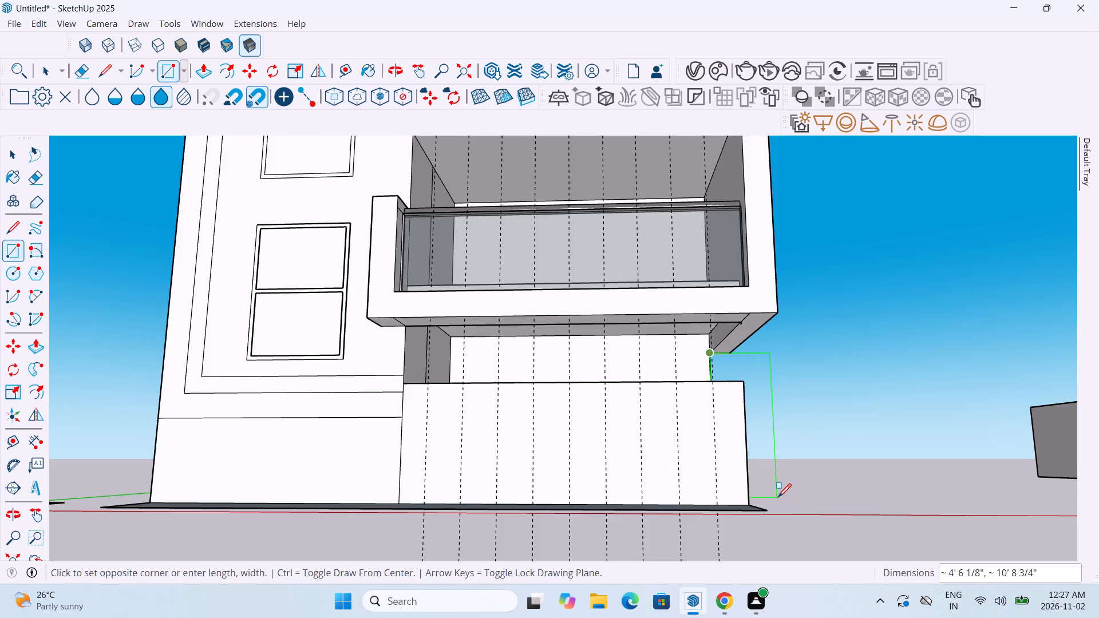
middle_drag(778, 498, 763, 528)
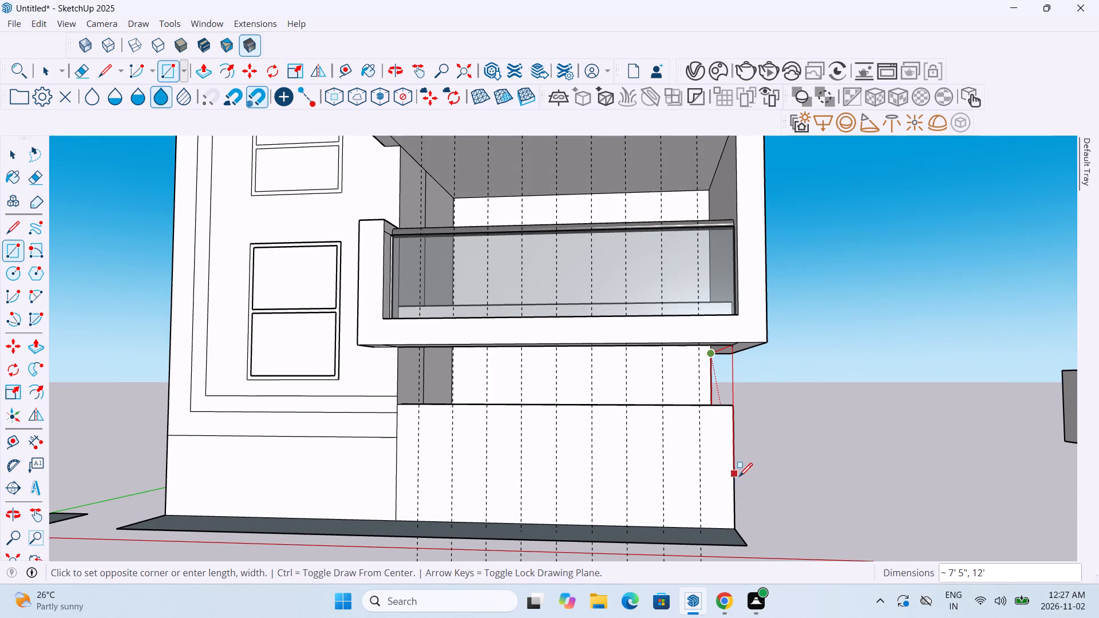
middle_drag(739, 478, 717, 499)
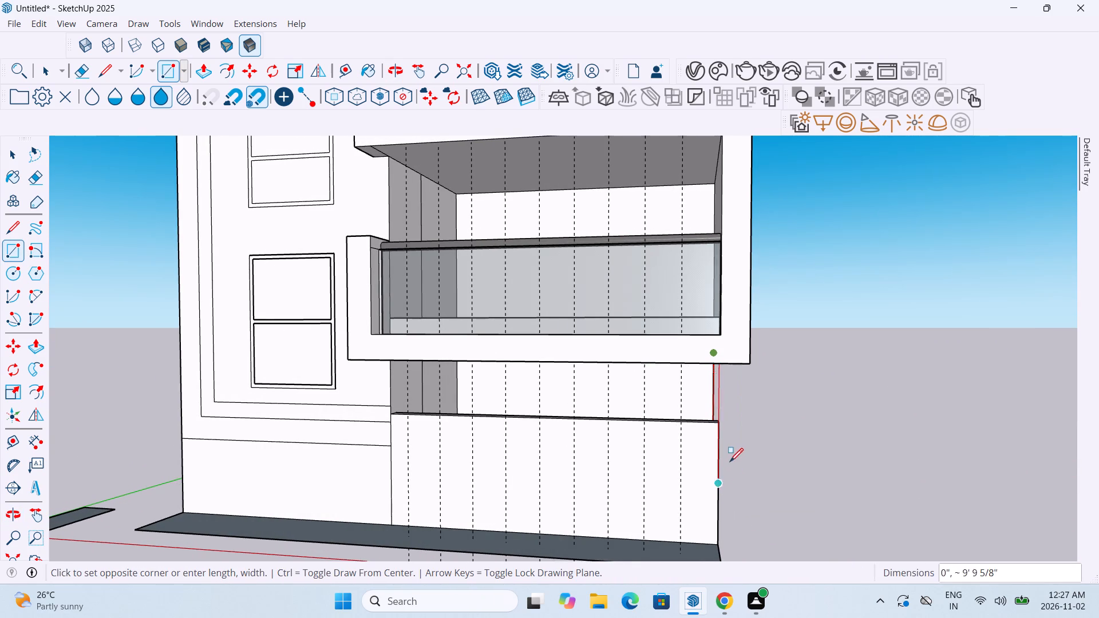
scroll(737, 450, up, 4)
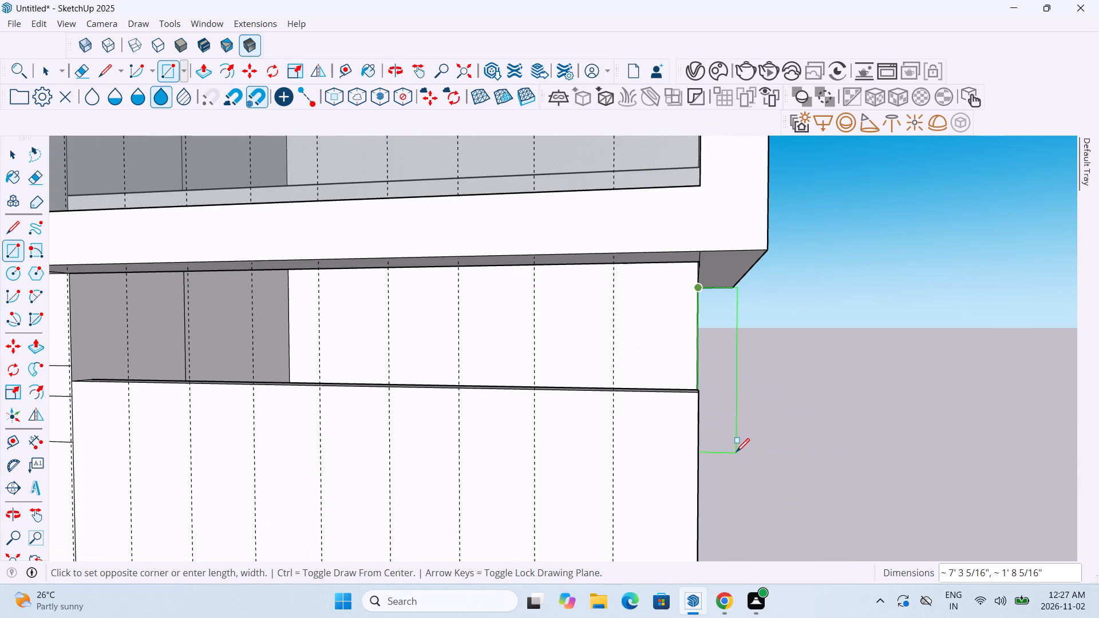
scroll(737, 514, down, 5)
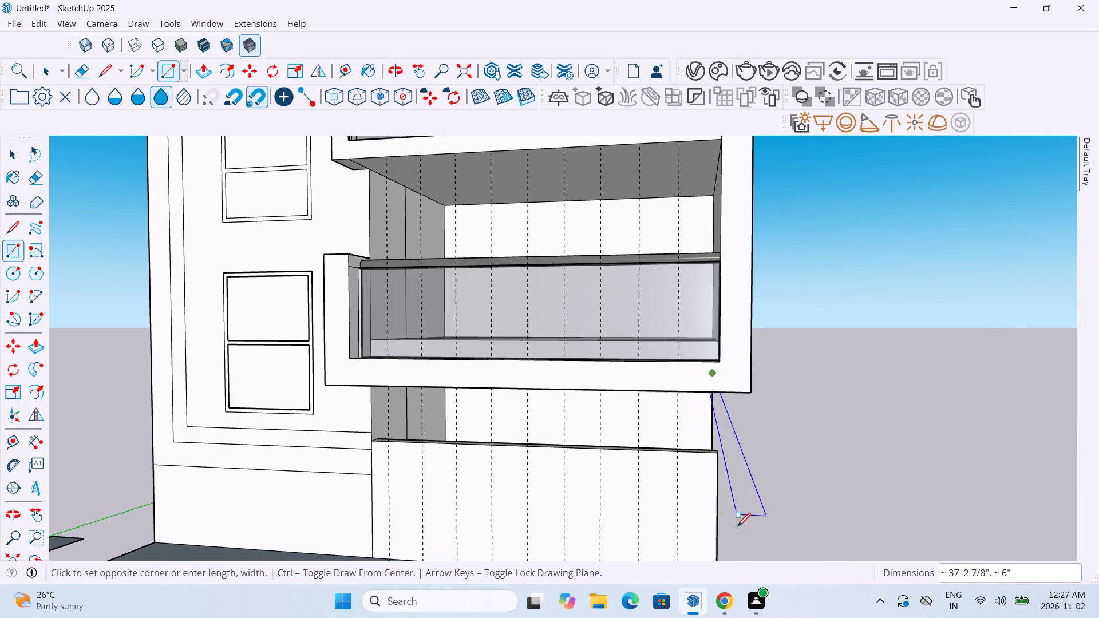
scroll(737, 528, down, 4)
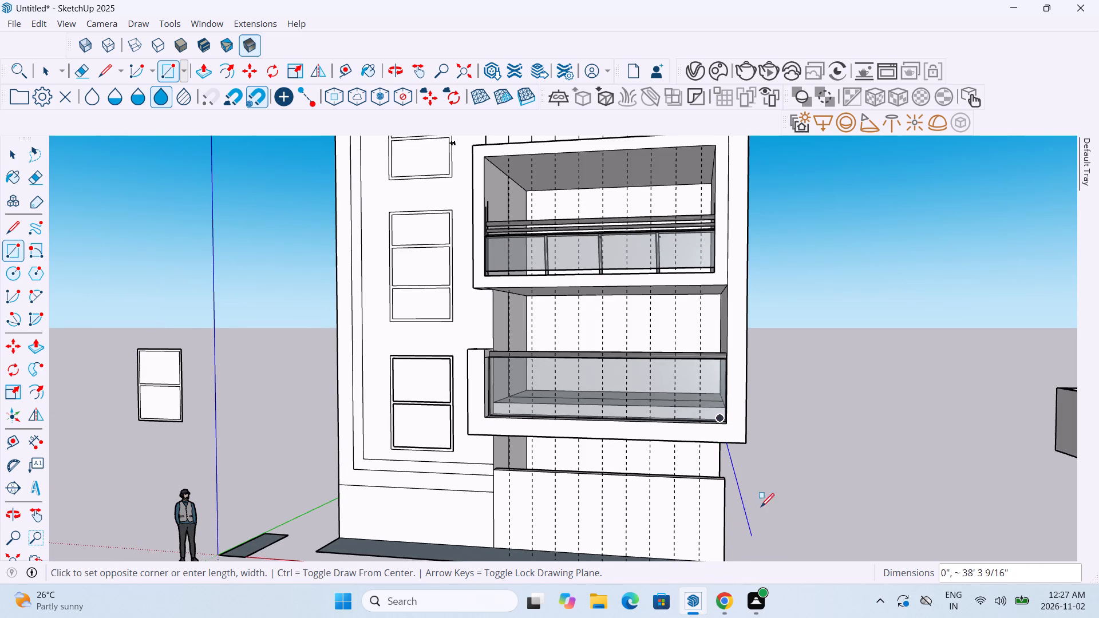
middle_drag(770, 495, 545, 303)
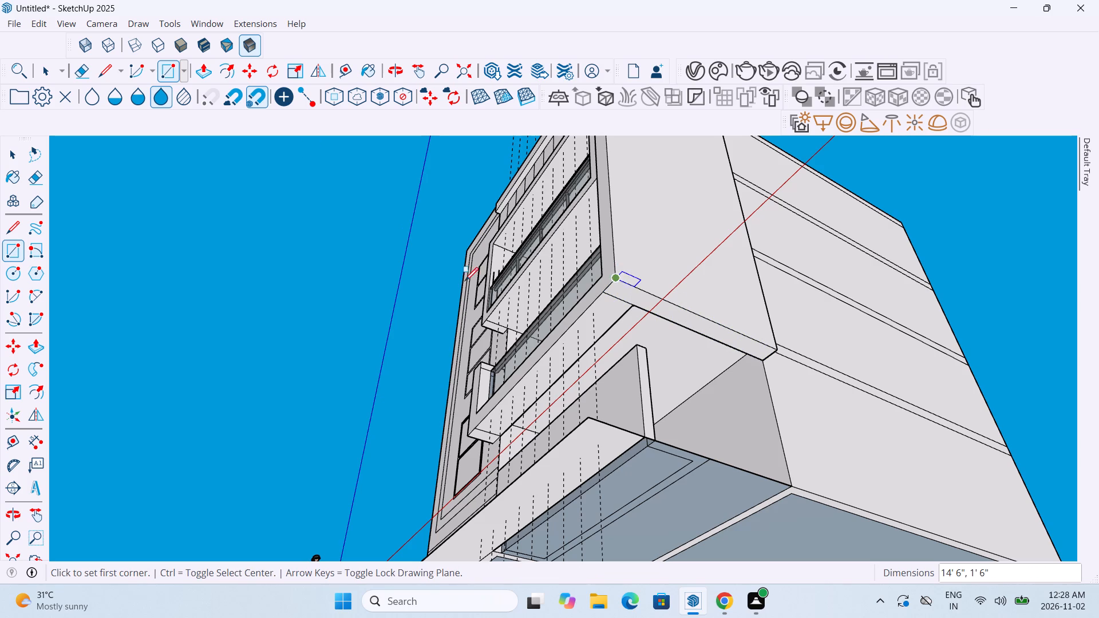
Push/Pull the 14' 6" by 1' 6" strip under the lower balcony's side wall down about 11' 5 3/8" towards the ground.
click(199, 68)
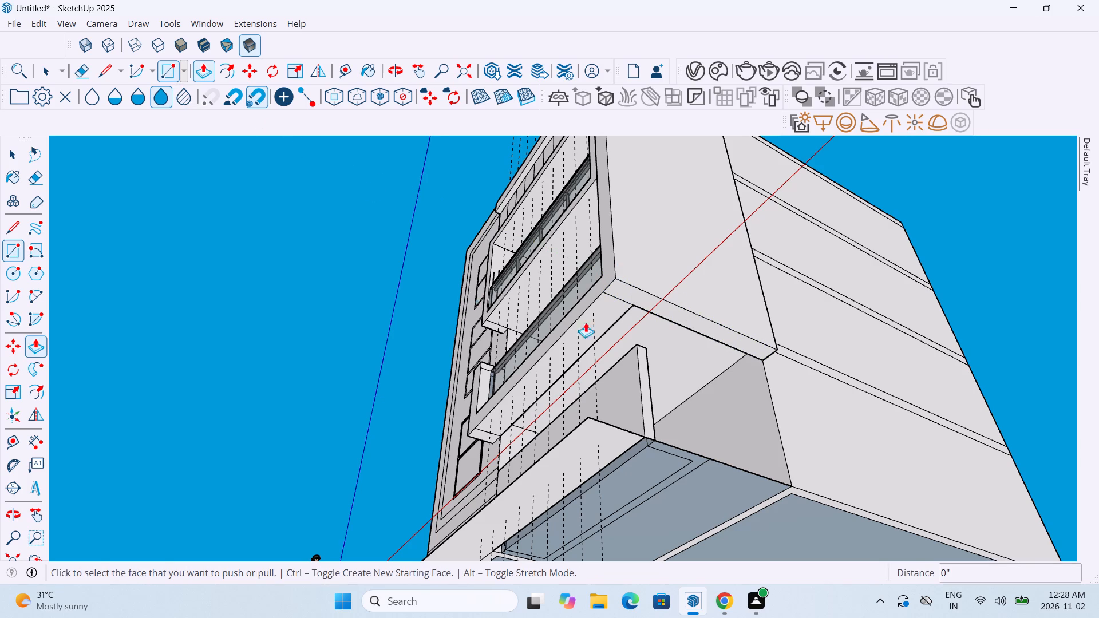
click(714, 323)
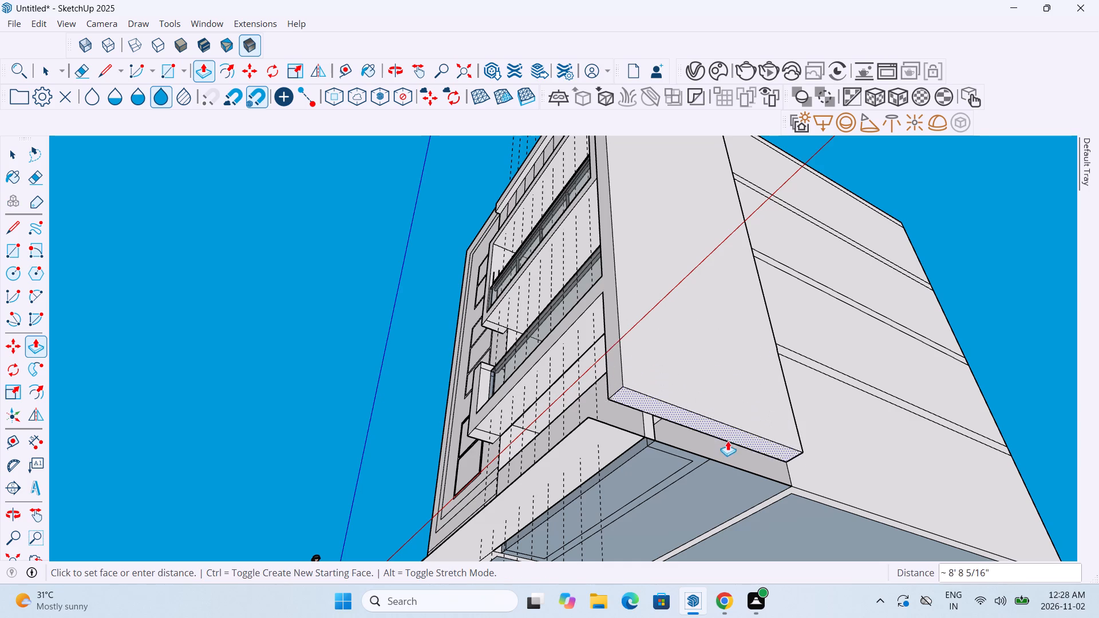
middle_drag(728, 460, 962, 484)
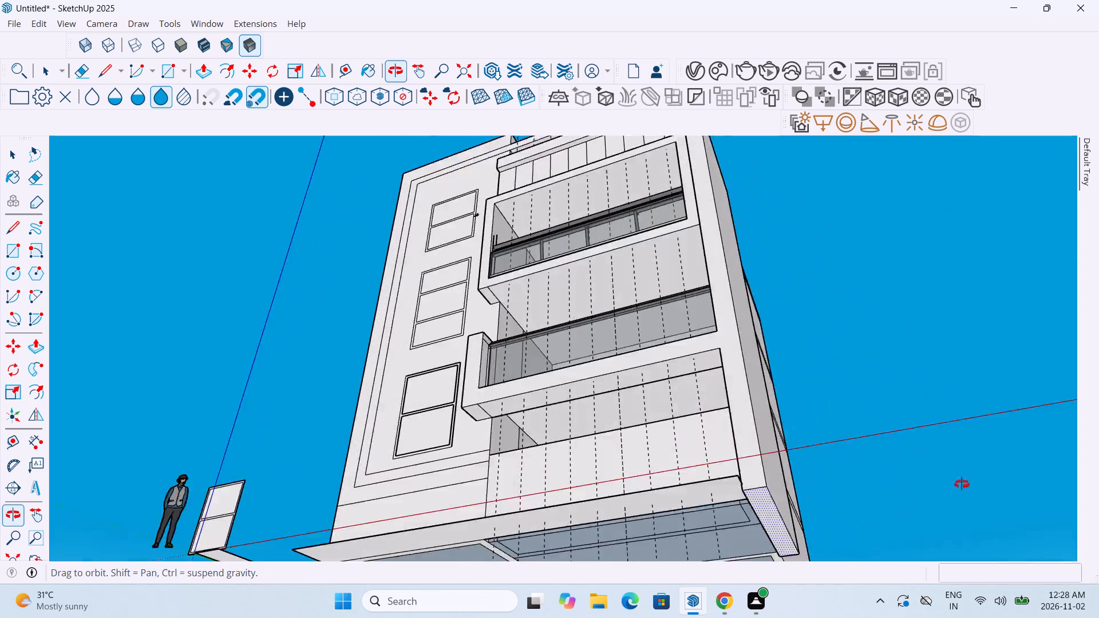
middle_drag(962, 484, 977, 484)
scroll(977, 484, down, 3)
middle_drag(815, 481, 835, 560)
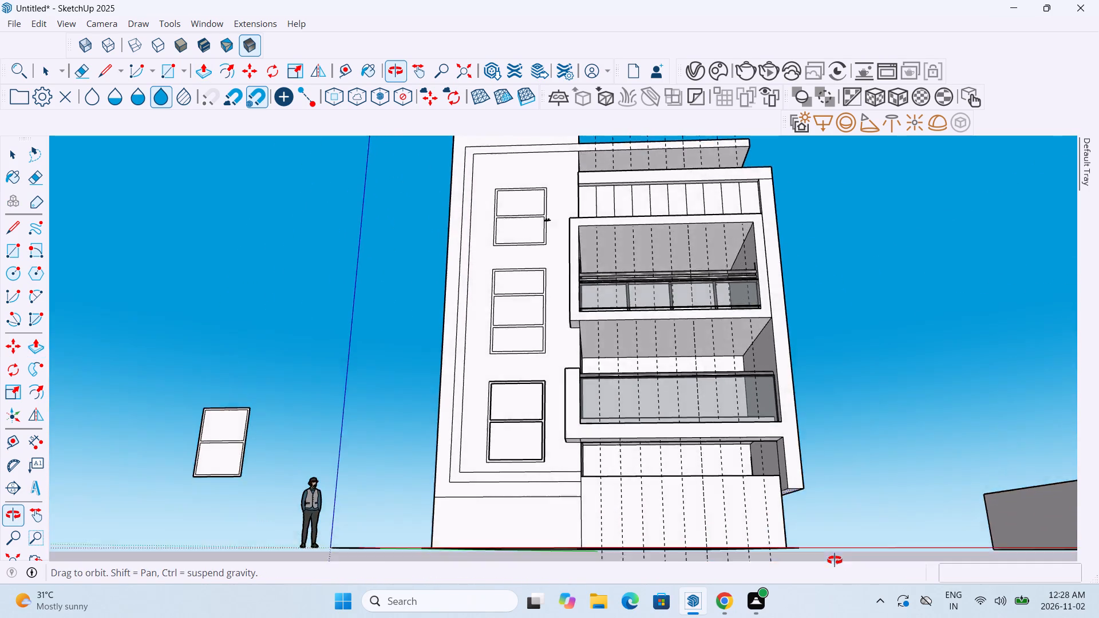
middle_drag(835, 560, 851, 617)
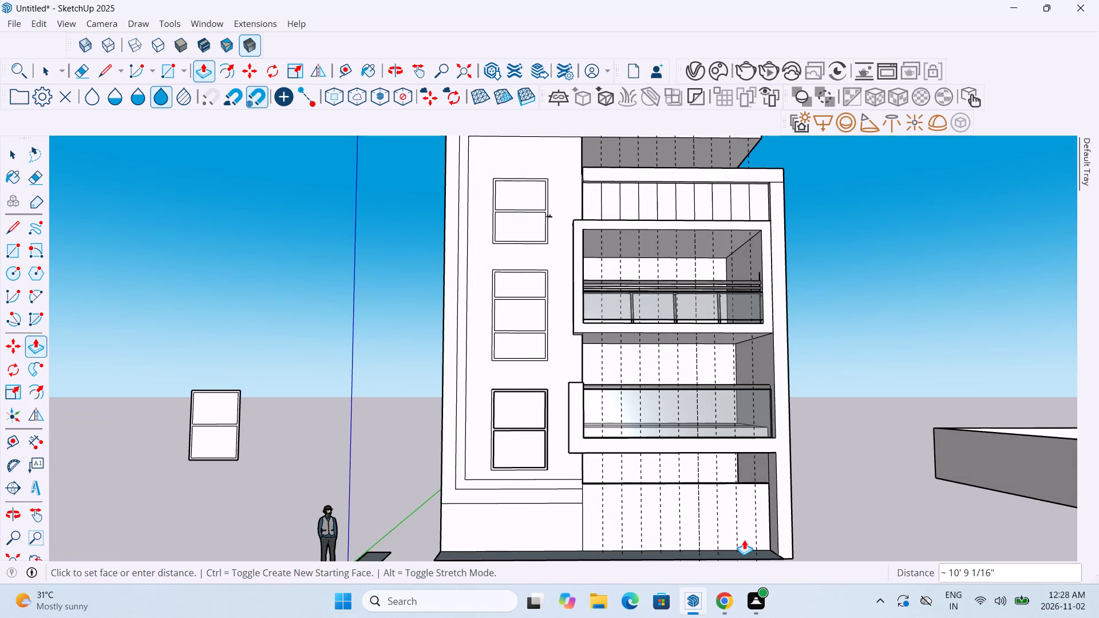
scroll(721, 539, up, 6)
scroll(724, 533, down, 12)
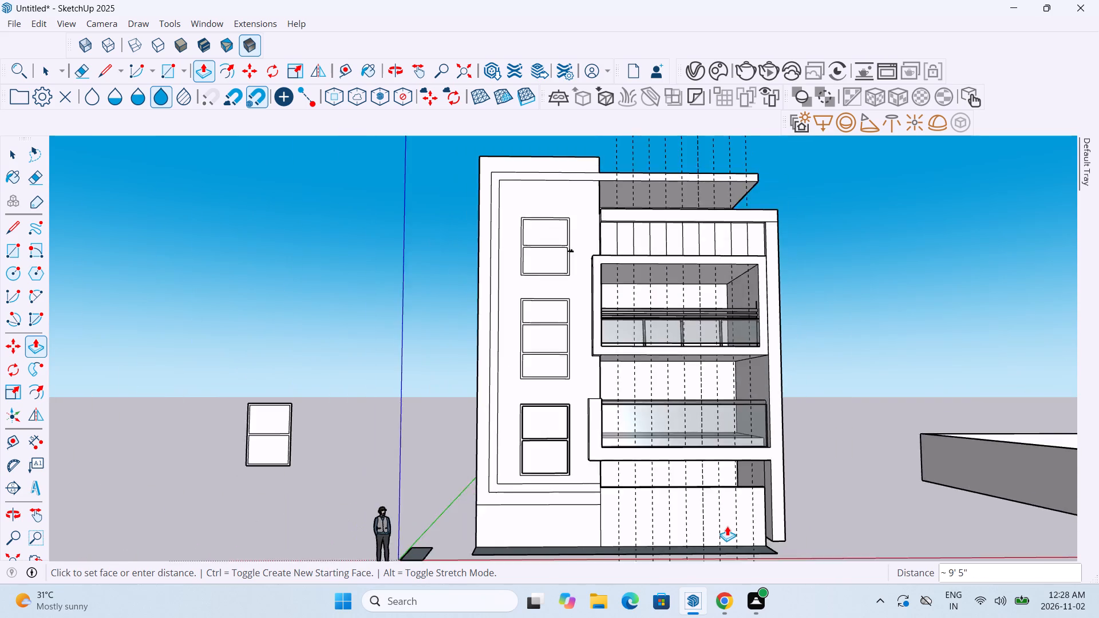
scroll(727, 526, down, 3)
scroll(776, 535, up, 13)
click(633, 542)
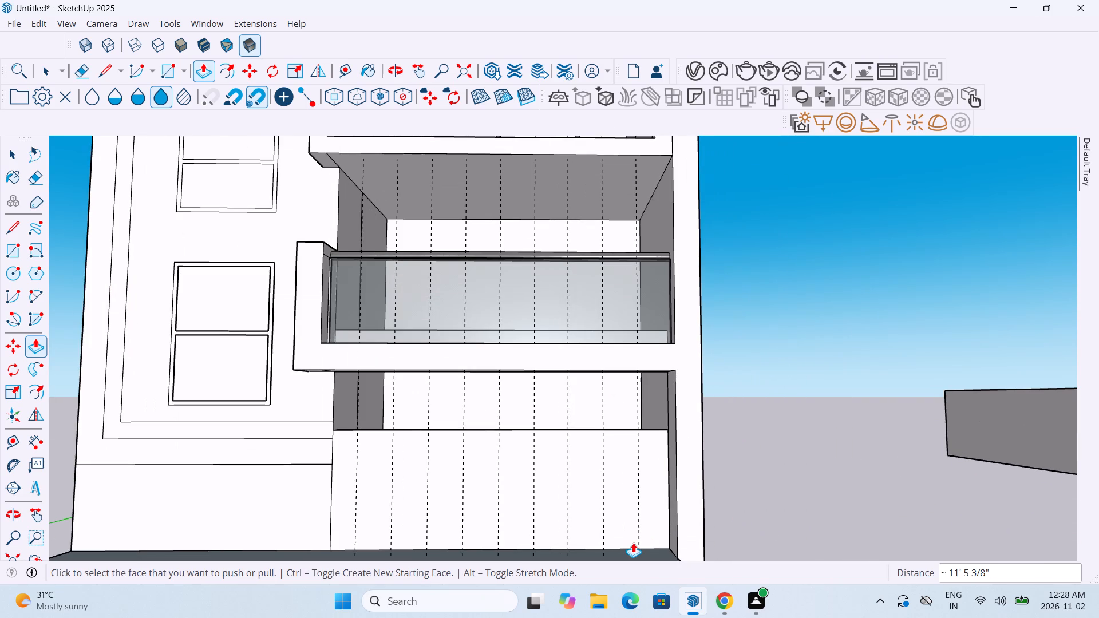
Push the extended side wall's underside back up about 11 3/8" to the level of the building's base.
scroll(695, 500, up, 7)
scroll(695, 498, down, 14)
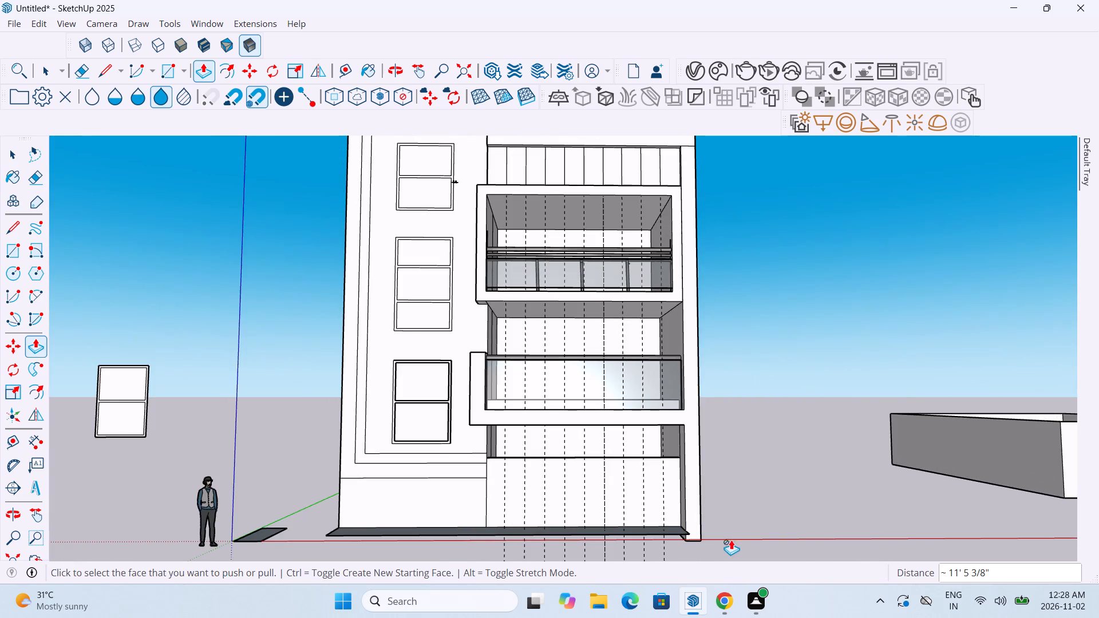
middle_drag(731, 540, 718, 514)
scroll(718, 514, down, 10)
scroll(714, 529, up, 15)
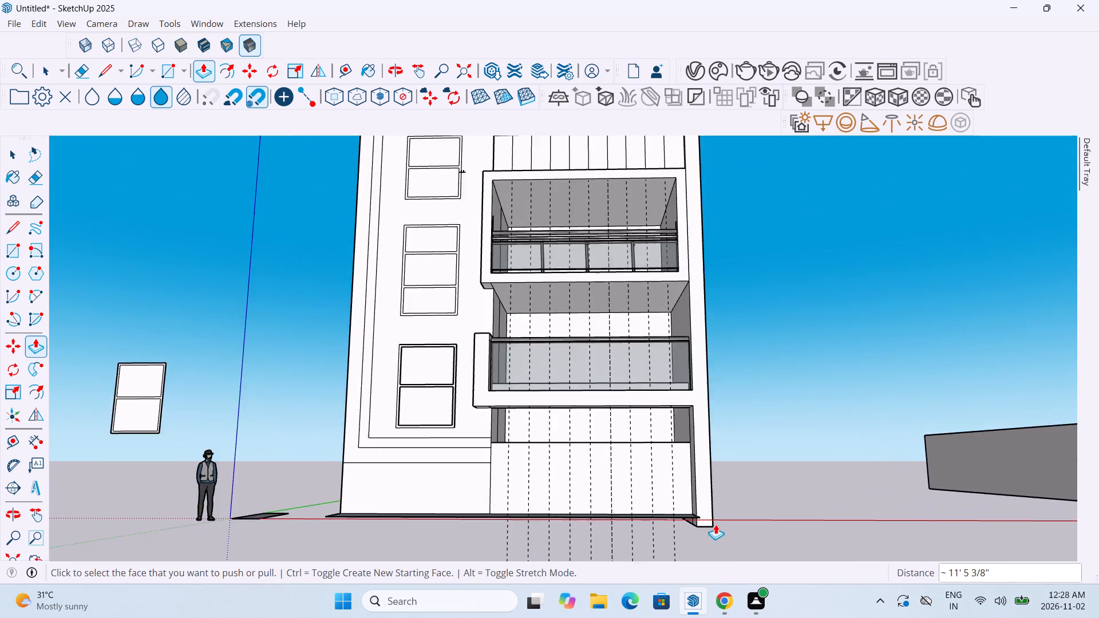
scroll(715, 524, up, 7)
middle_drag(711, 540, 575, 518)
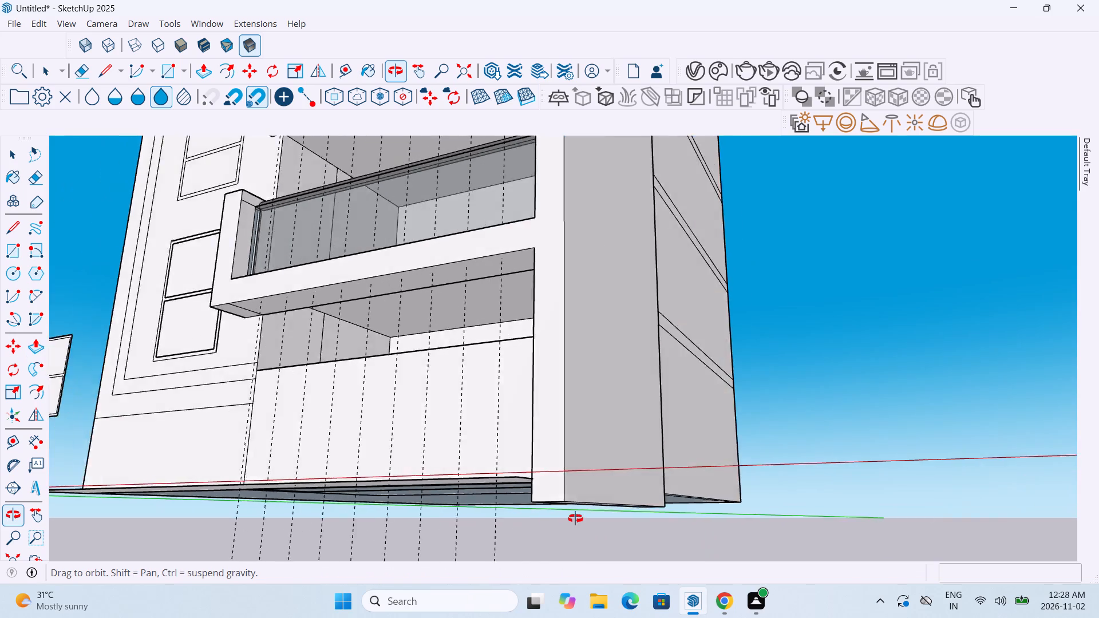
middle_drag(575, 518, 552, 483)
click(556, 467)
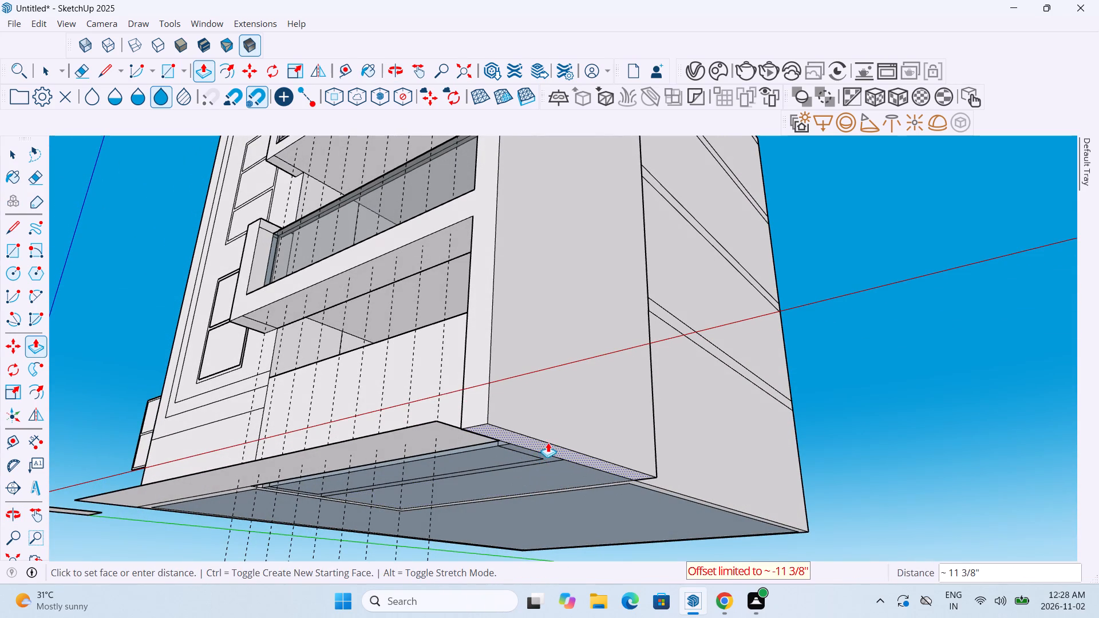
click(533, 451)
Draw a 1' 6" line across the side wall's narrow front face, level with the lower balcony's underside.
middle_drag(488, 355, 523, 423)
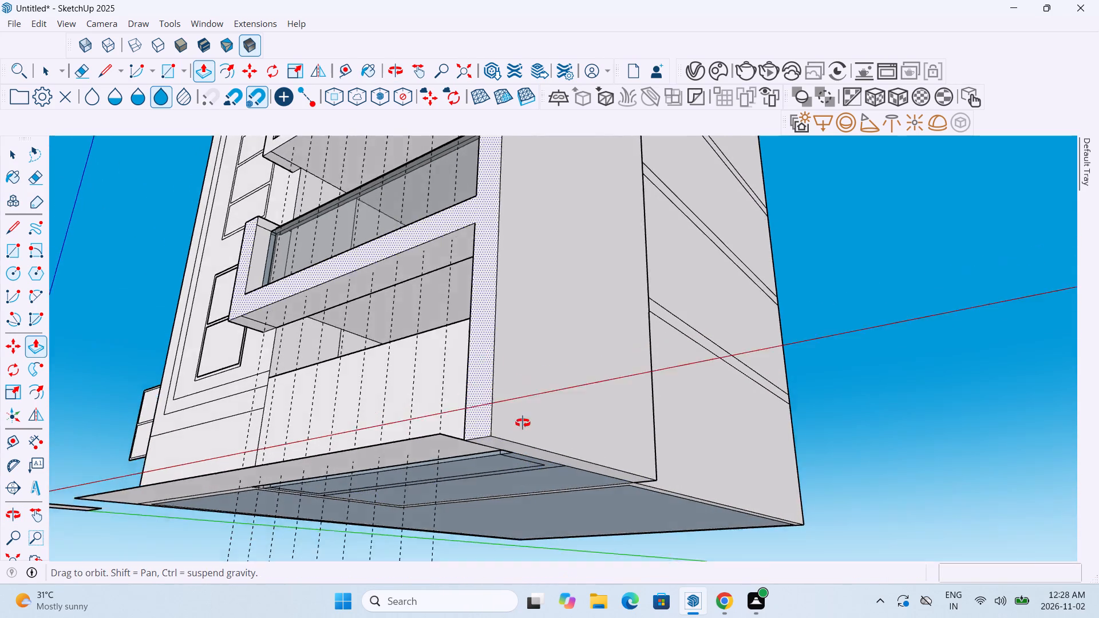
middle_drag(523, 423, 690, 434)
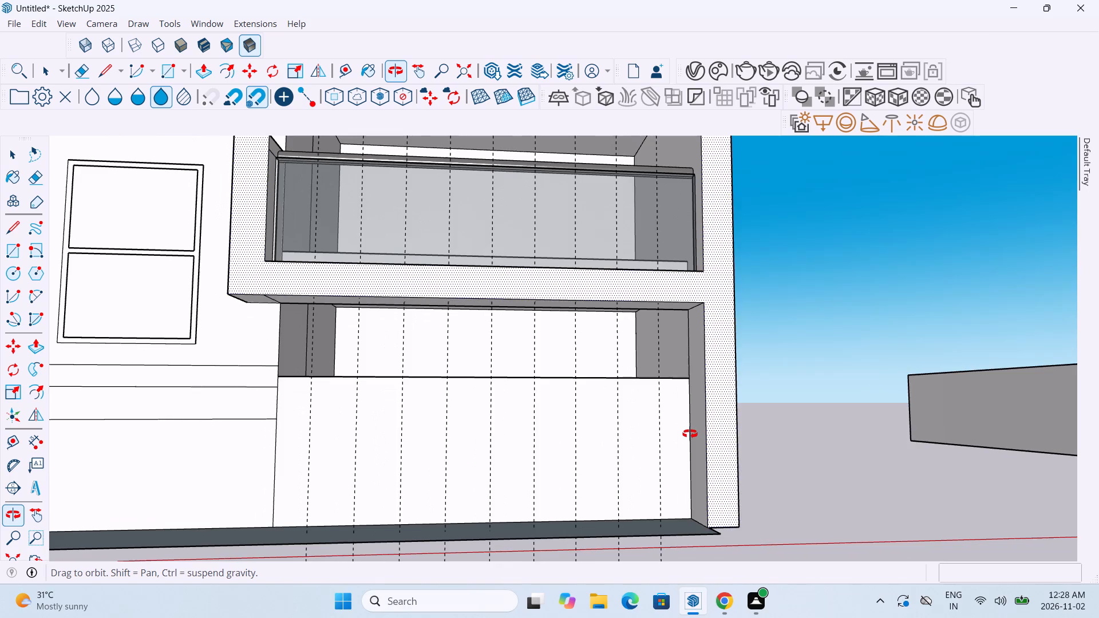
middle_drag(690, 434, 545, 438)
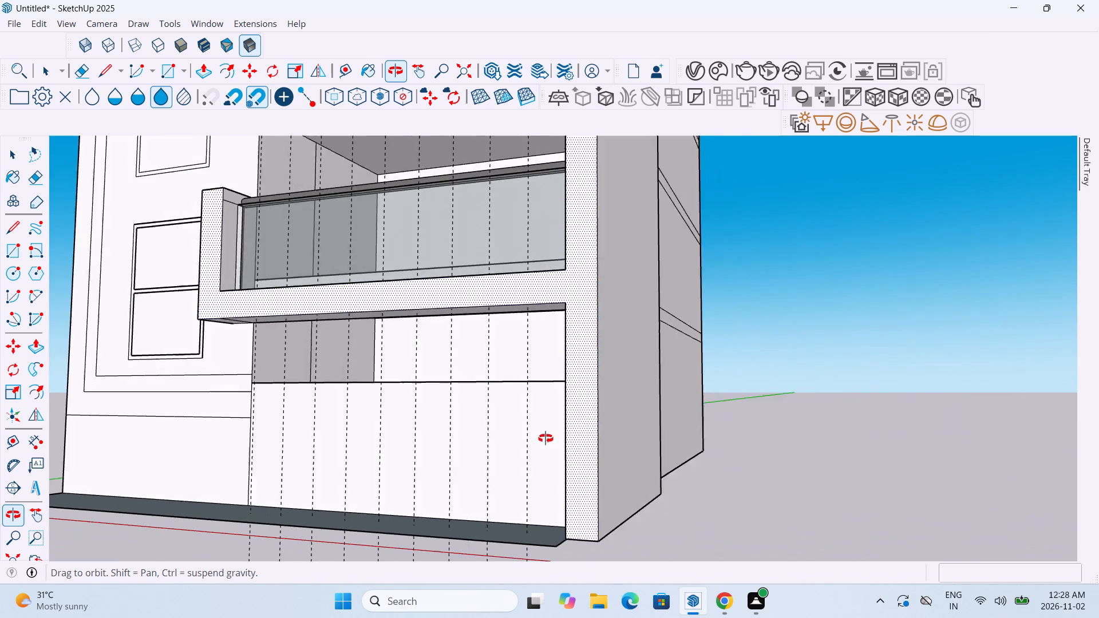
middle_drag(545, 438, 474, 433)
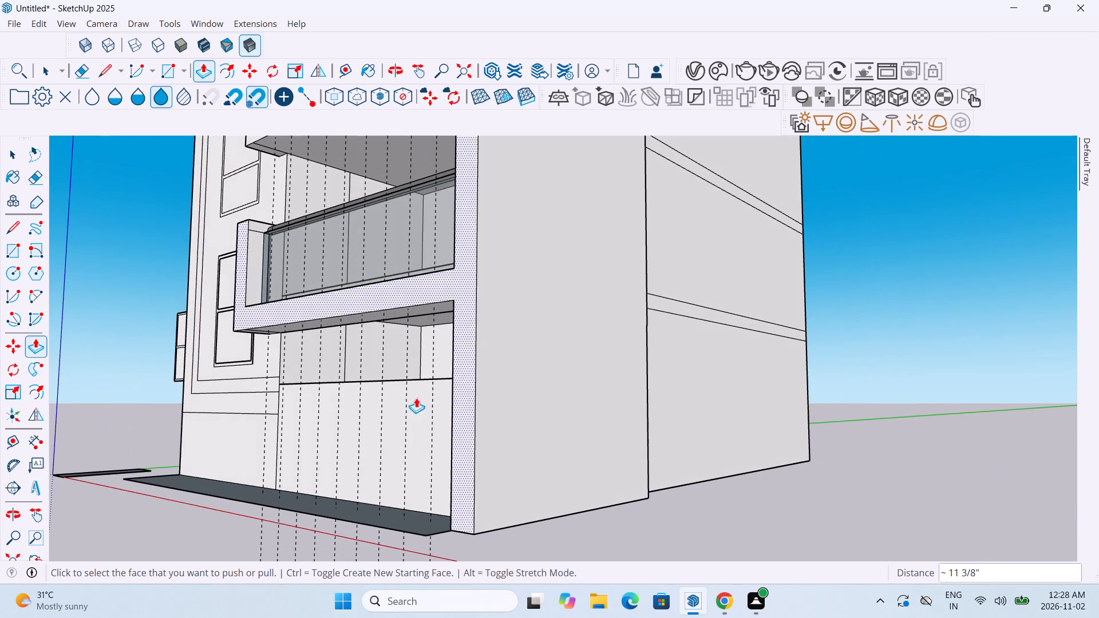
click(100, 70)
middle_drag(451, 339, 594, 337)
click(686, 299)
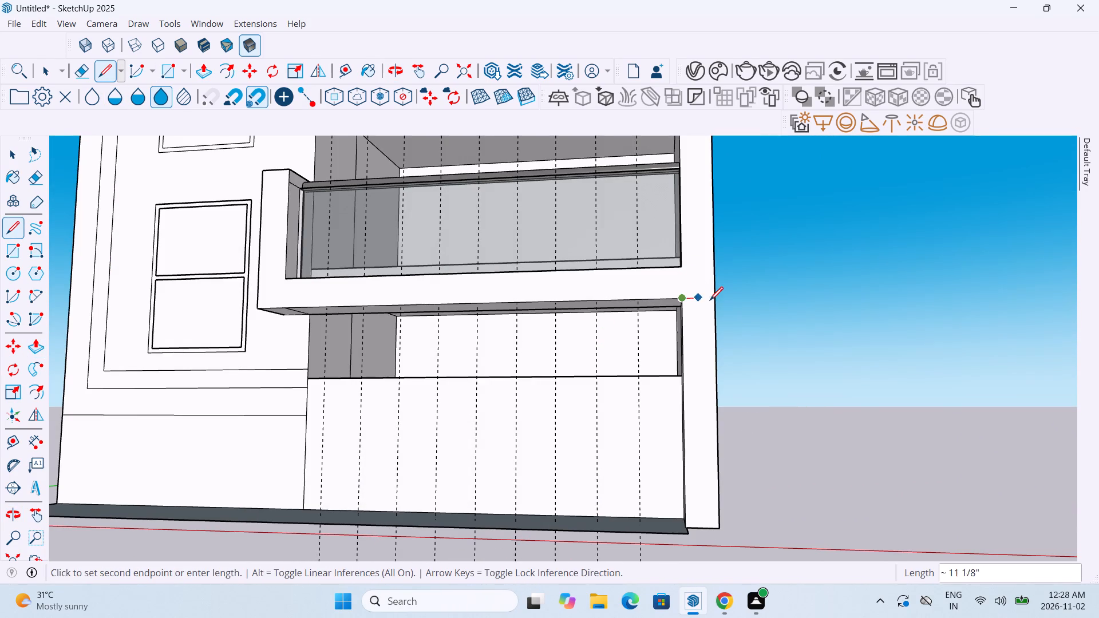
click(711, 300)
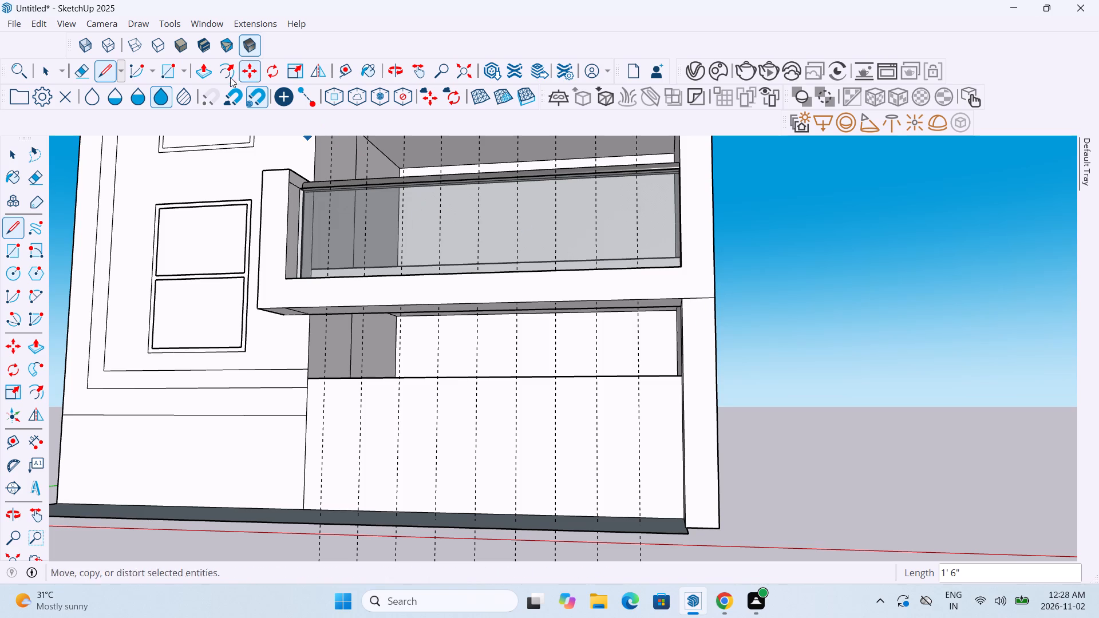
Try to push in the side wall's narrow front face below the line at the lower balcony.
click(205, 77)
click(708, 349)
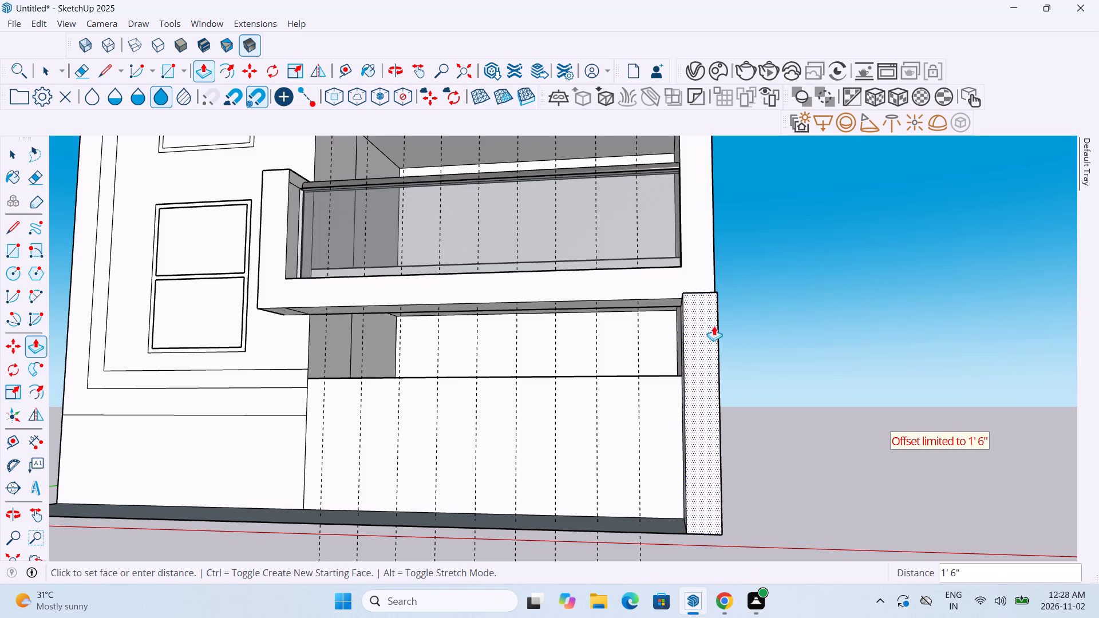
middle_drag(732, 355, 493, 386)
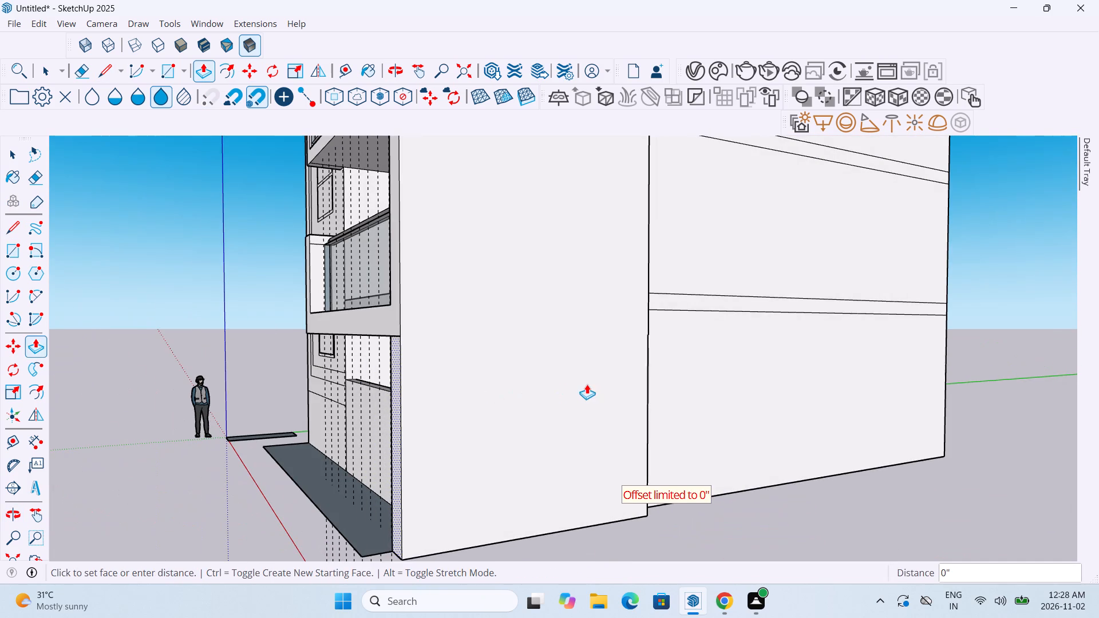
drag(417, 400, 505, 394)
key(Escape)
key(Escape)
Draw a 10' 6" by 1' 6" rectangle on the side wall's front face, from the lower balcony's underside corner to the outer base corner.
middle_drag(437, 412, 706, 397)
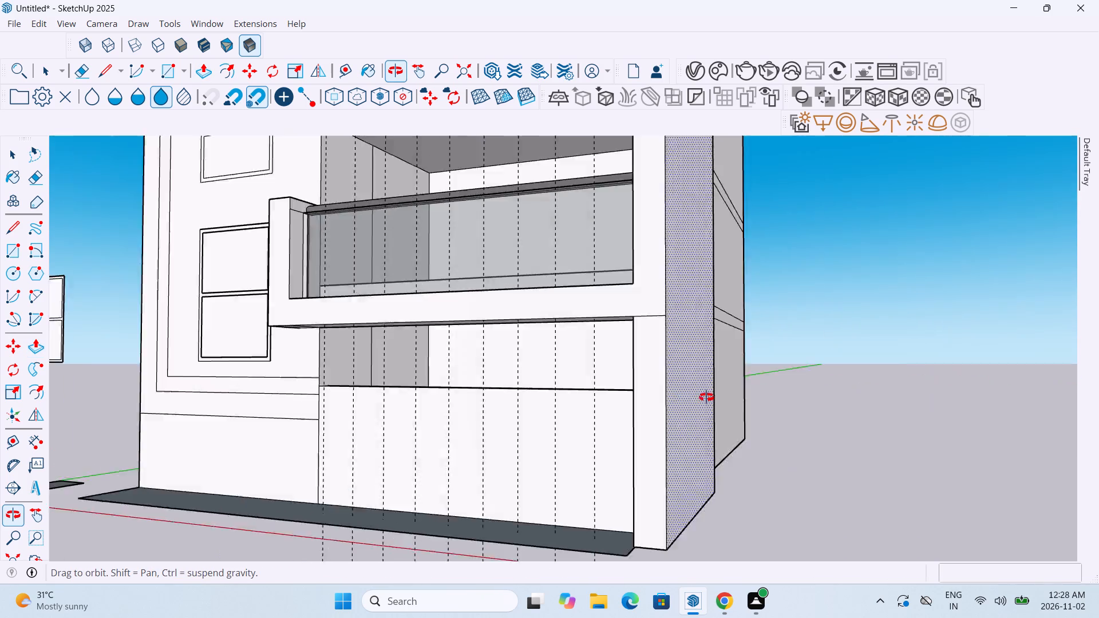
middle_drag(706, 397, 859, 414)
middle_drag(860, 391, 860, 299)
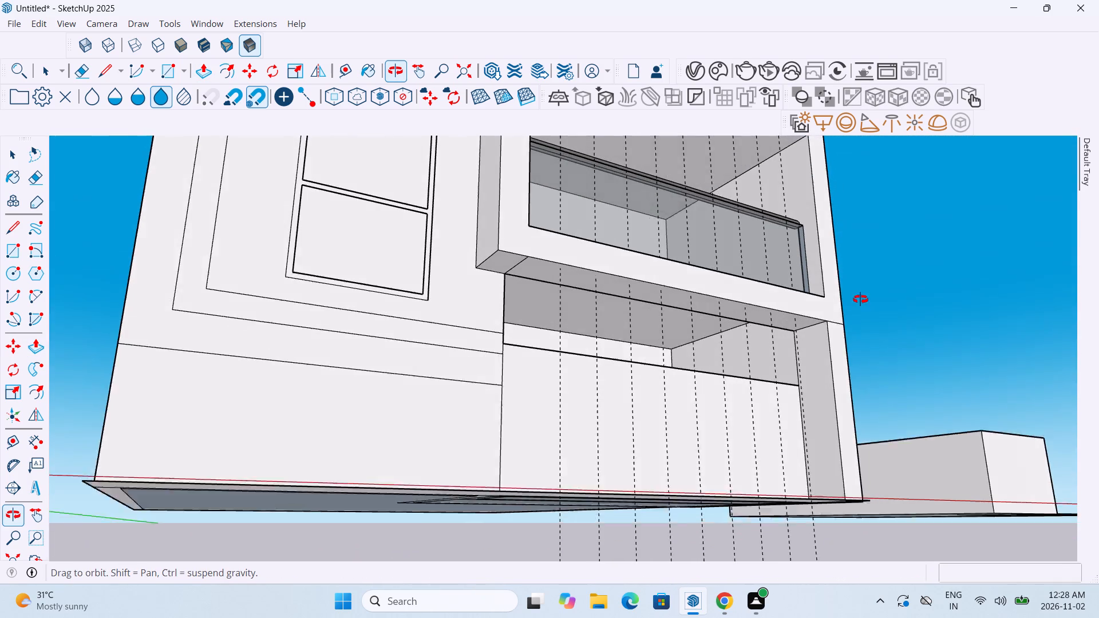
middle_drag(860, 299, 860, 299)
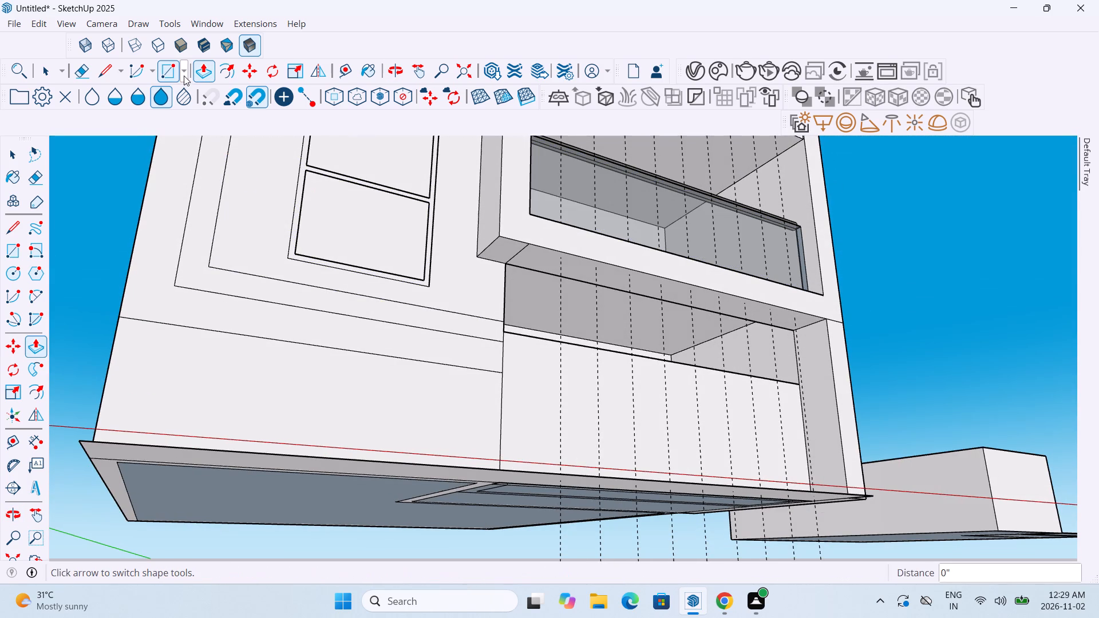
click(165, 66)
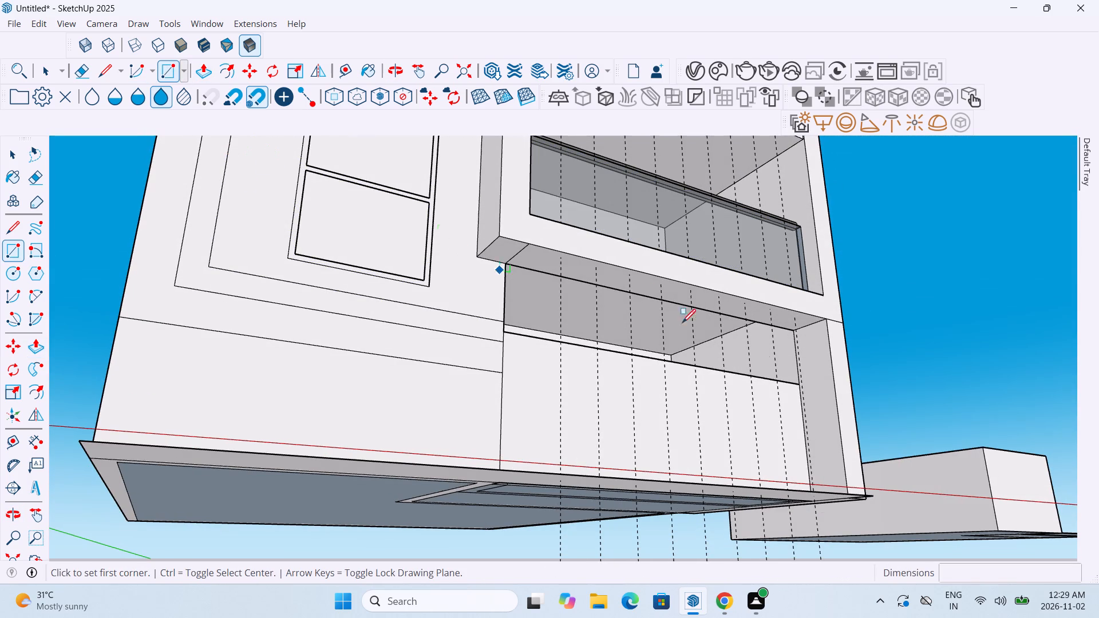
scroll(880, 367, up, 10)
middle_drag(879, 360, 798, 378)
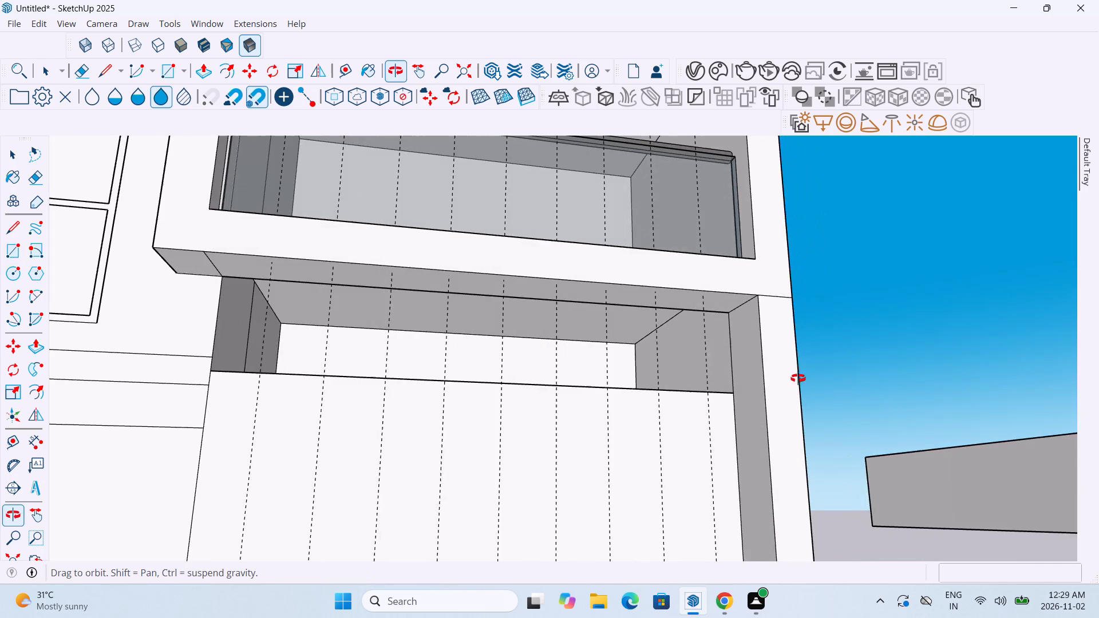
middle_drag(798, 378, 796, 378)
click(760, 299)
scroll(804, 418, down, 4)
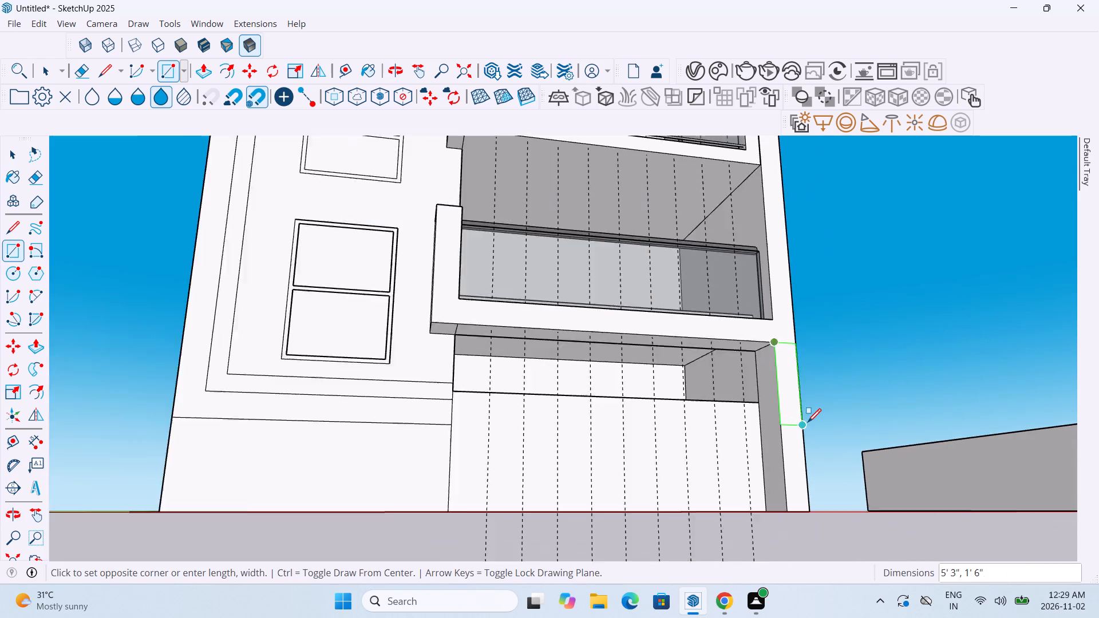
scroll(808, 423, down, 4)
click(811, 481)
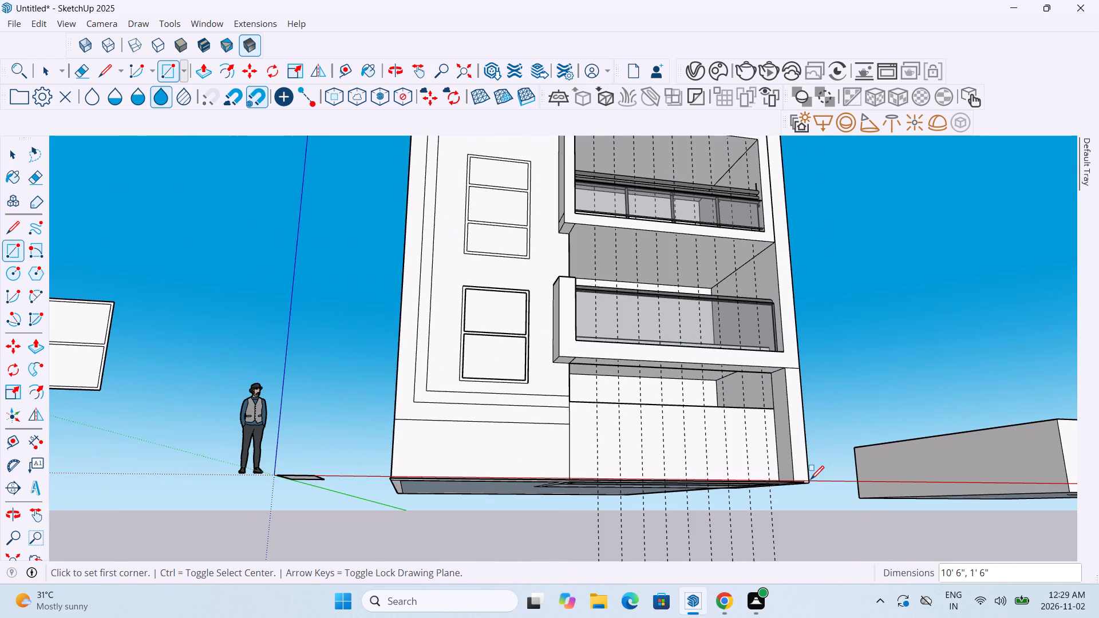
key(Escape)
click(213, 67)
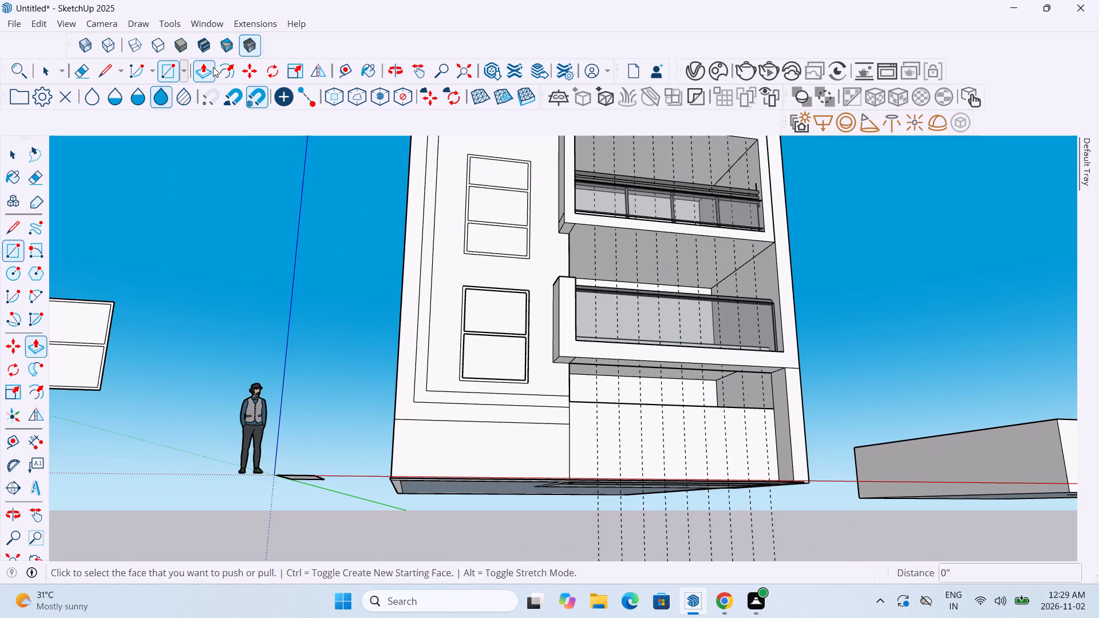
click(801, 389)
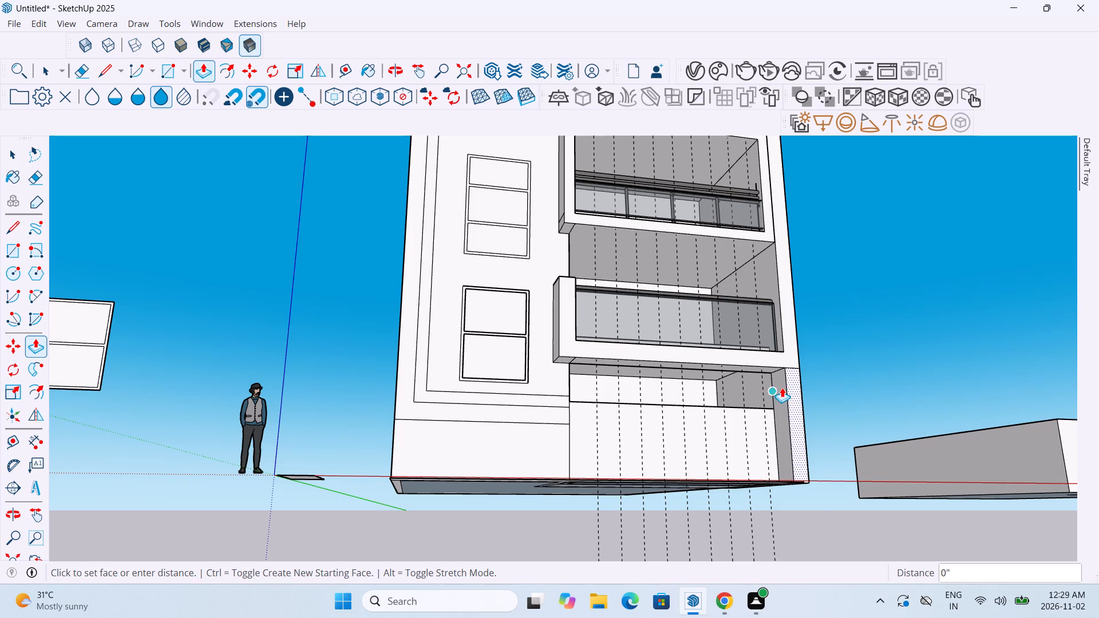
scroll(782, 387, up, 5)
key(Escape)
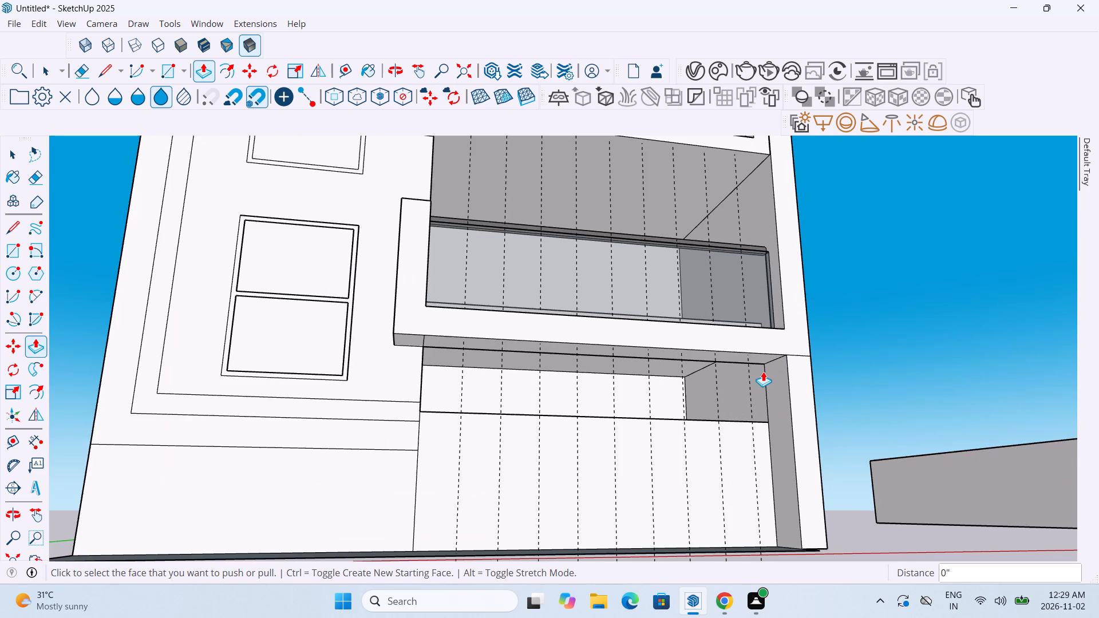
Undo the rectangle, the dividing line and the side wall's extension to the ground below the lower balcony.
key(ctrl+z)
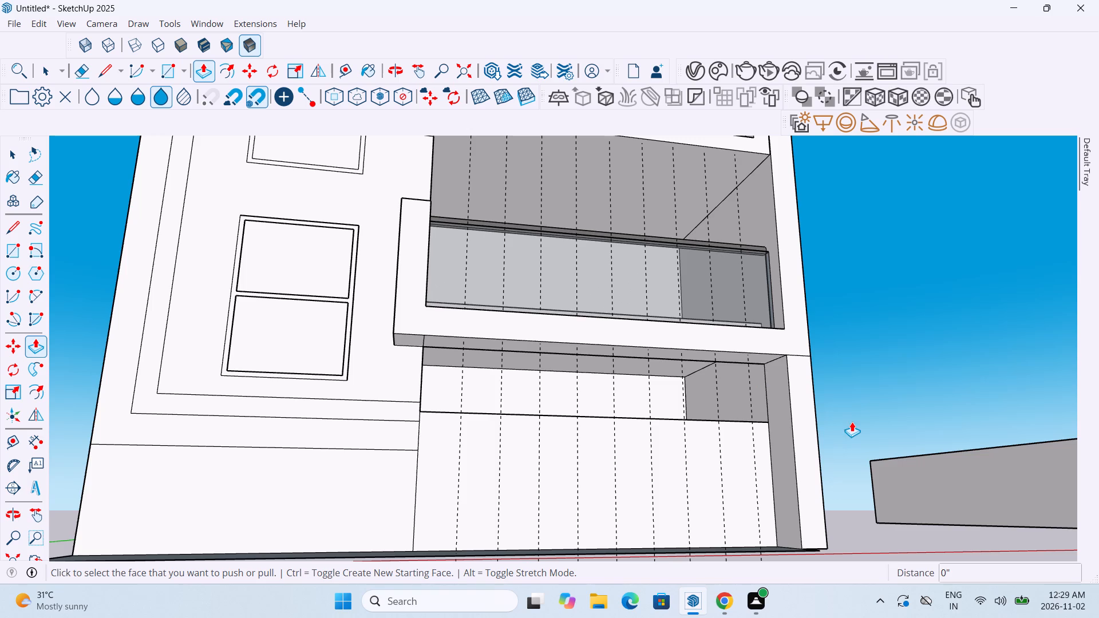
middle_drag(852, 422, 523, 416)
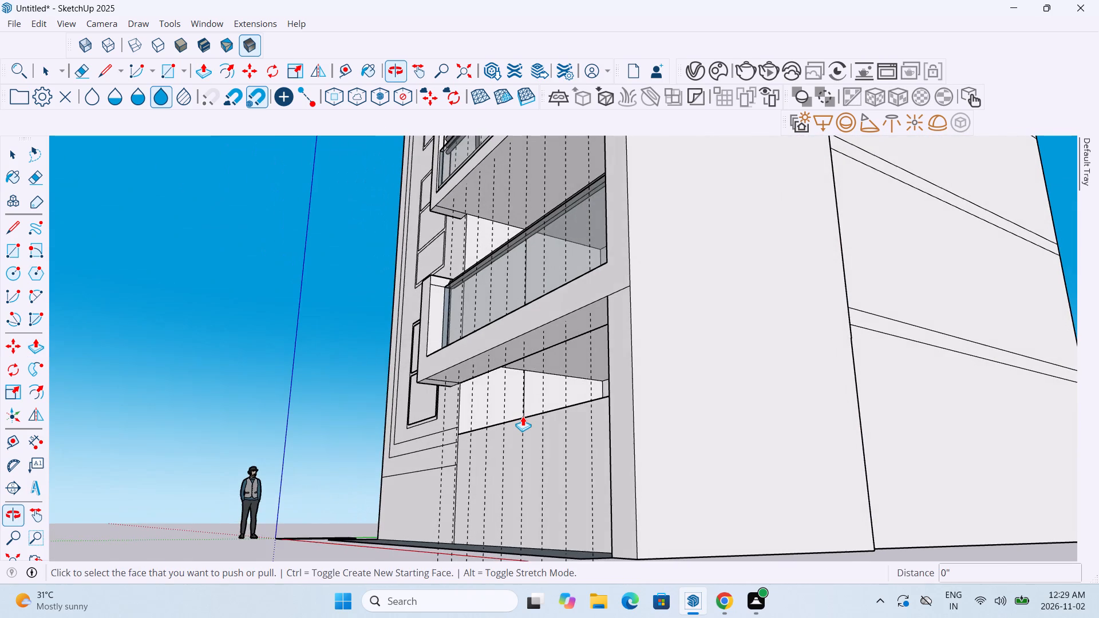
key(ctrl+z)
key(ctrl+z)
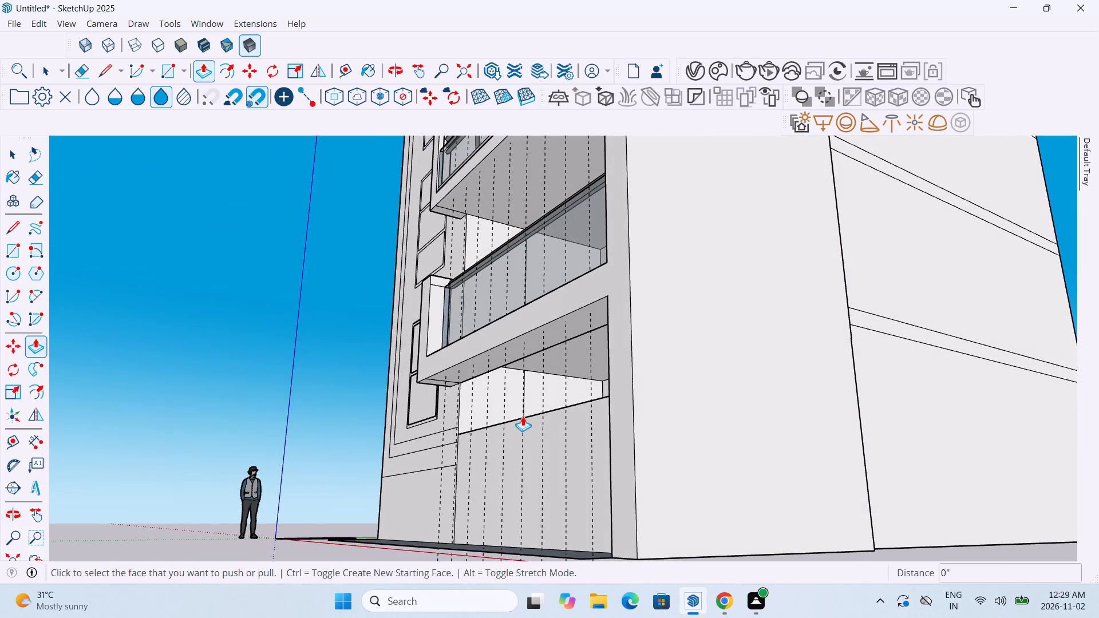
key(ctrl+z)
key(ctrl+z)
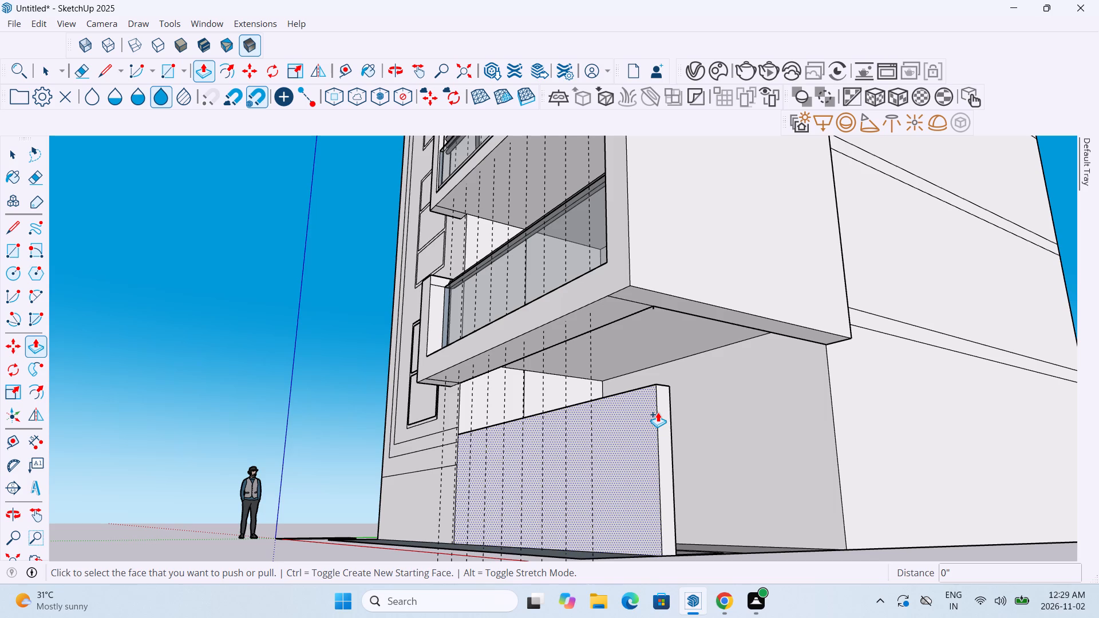
Pull the ground-floor side wall's outer face out 1' 6", flush with the outer side of the wall above.
middle_drag(878, 399, 621, 406)
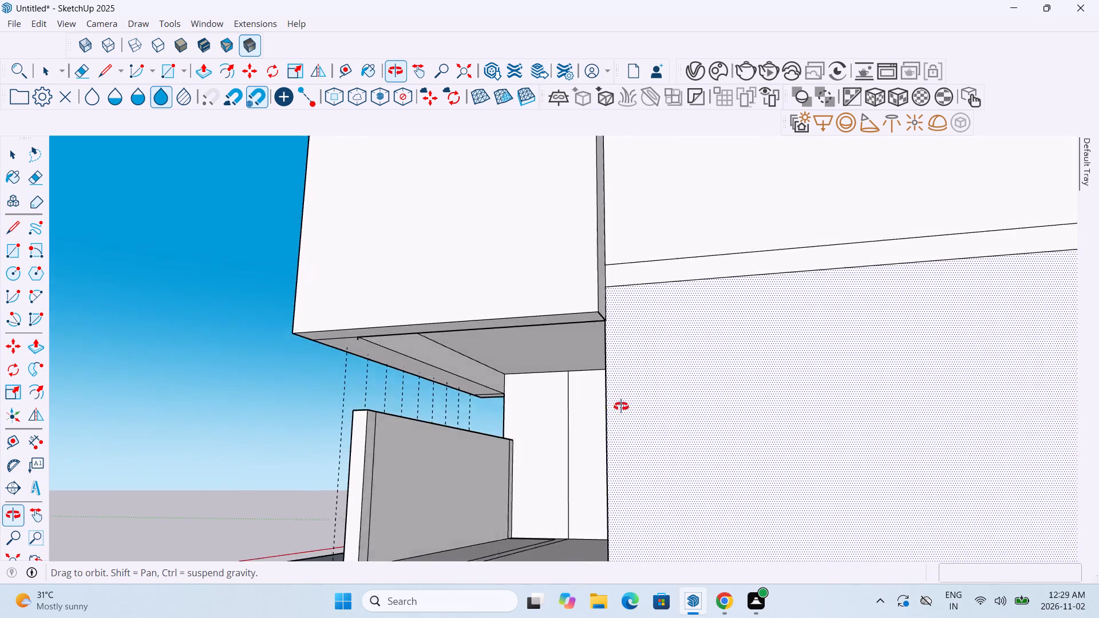
middle_drag(621, 406, 545, 393)
click(545, 393)
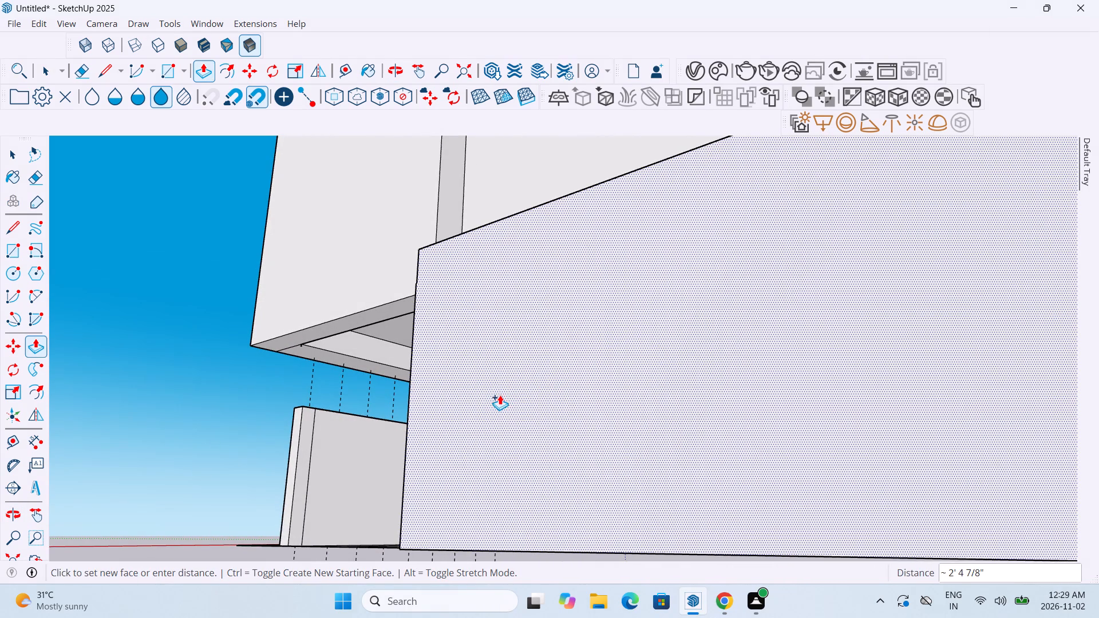
middle_drag(500, 395, 984, 453)
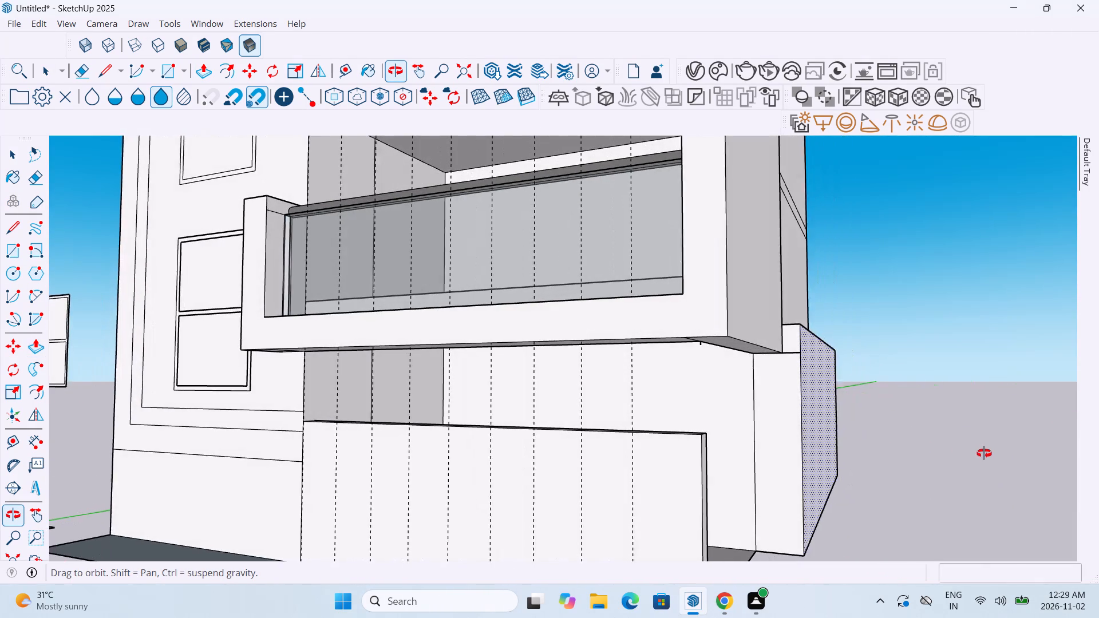
middle_drag(984, 453, 988, 453)
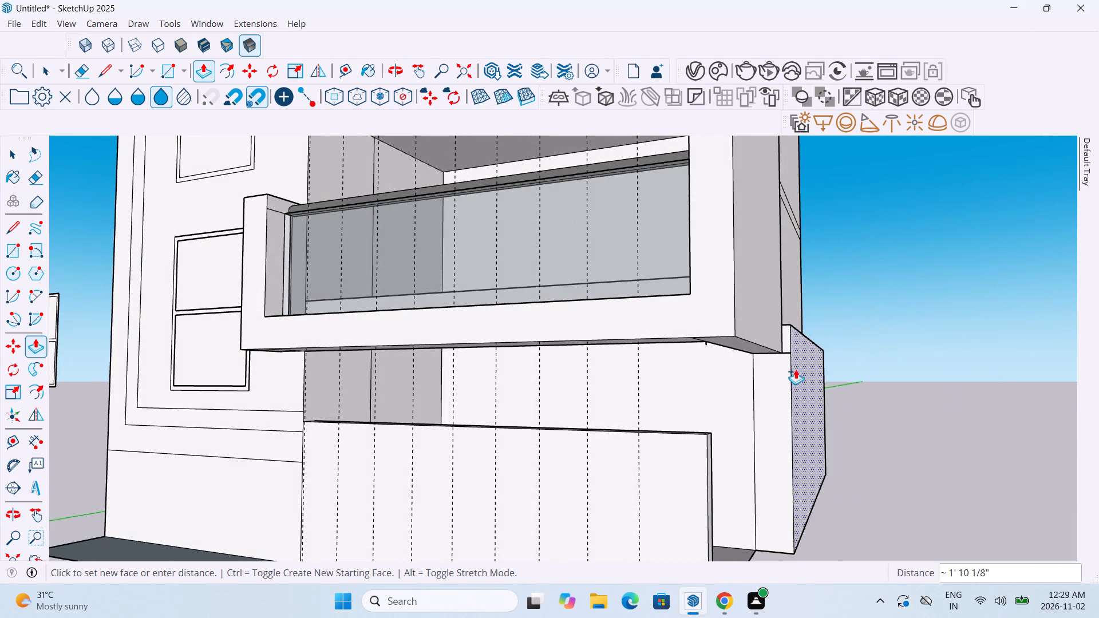
click(765, 312)
Pull the narrow front face of the extended ground-floor wall forward 12' under the lower balcony, up to the low front wall.
click(768, 395)
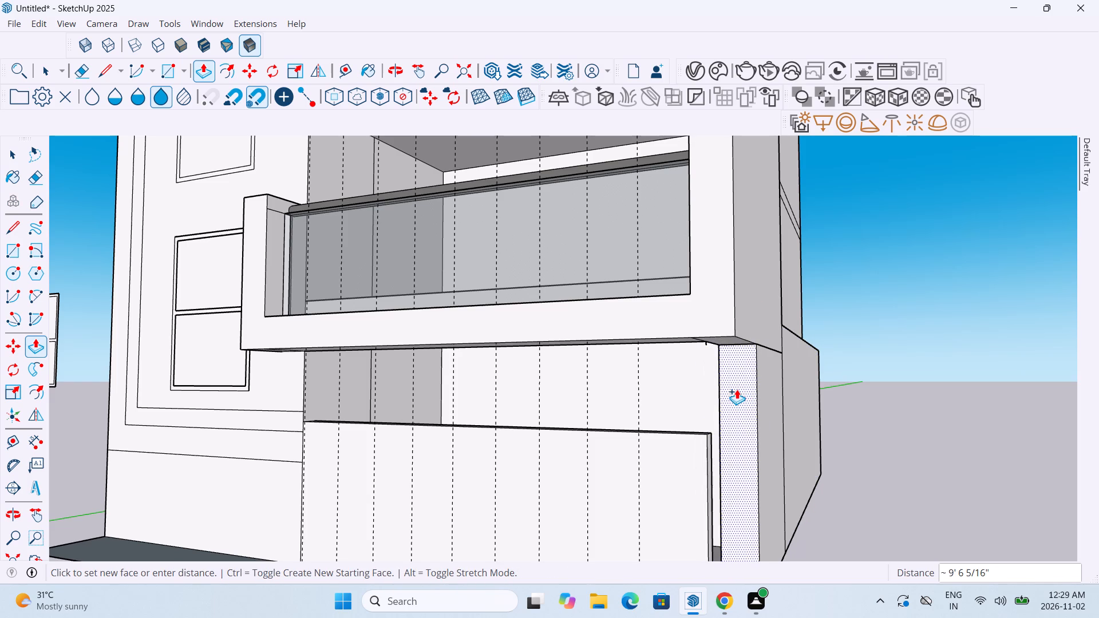
middle_drag(730, 395, 637, 405)
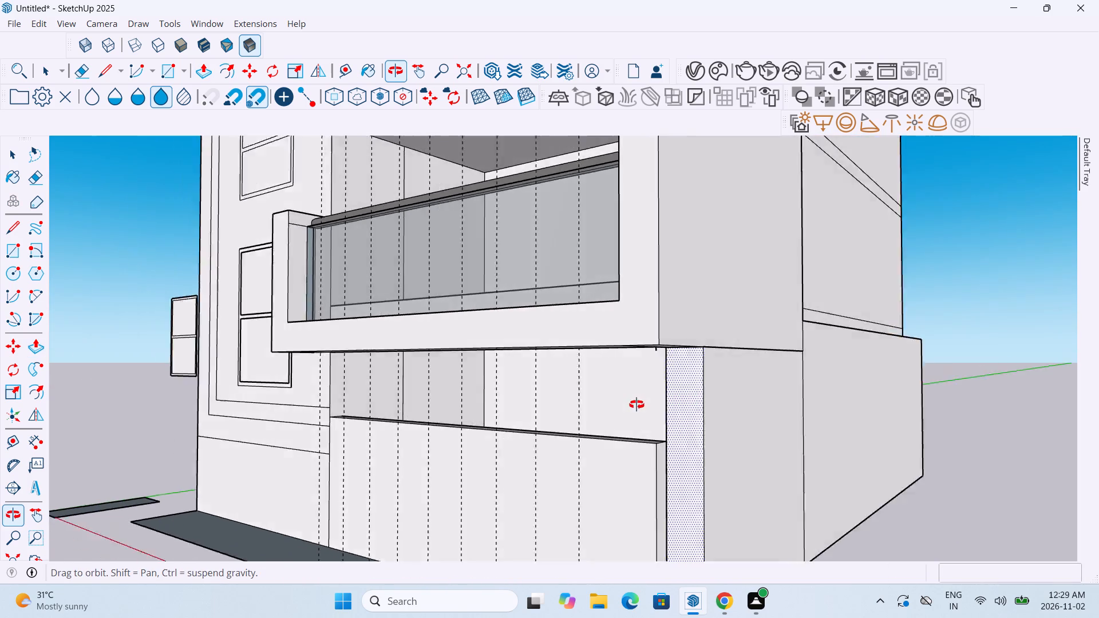
middle_drag(637, 405, 483, 394)
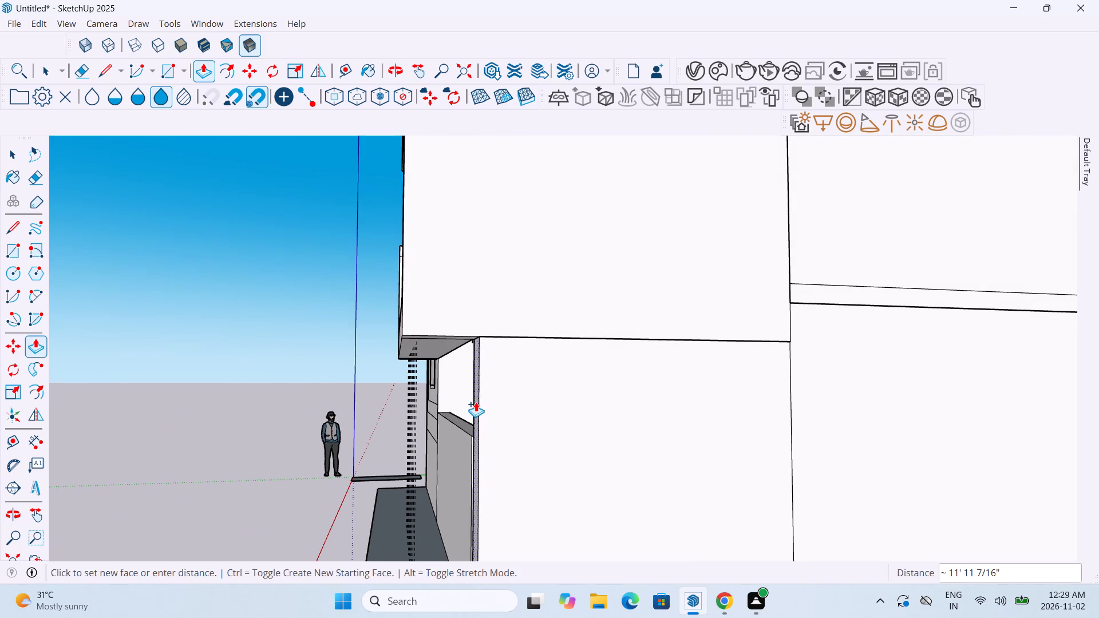
click(473, 451)
Erase all the vertical dashed guide lines running across the balcony side of the facade.
middle_drag(531, 461, 789, 430)
scroll(789, 430, down, 3)
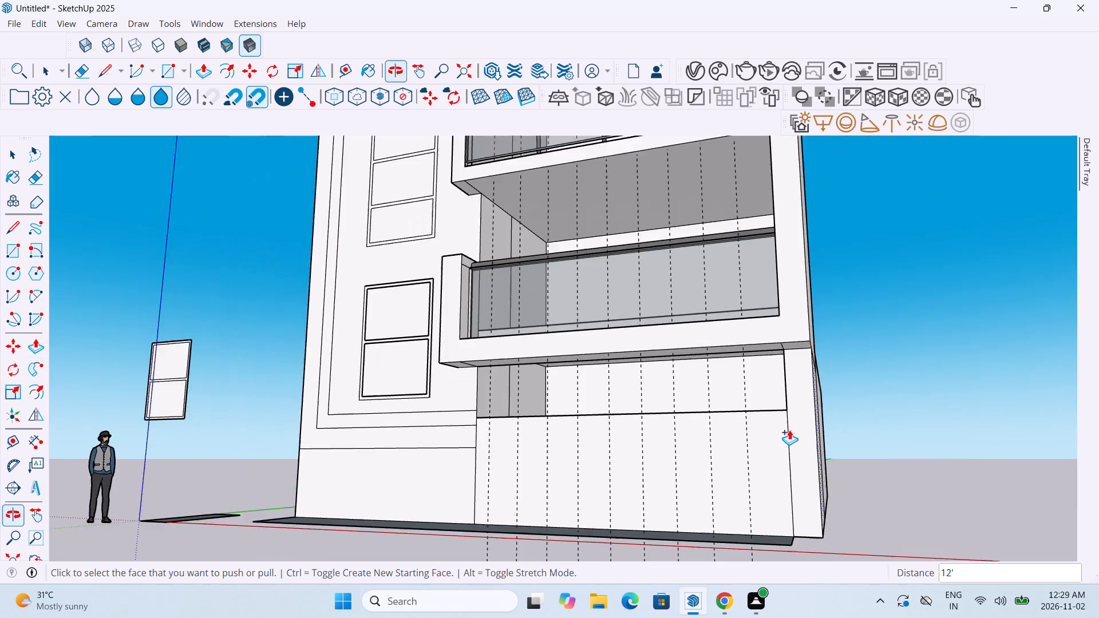
scroll(789, 430, down, 2)
middle_drag(733, 447, 781, 508)
scroll(781, 508, down, 5)
middle_drag(814, 395, 809, 488)
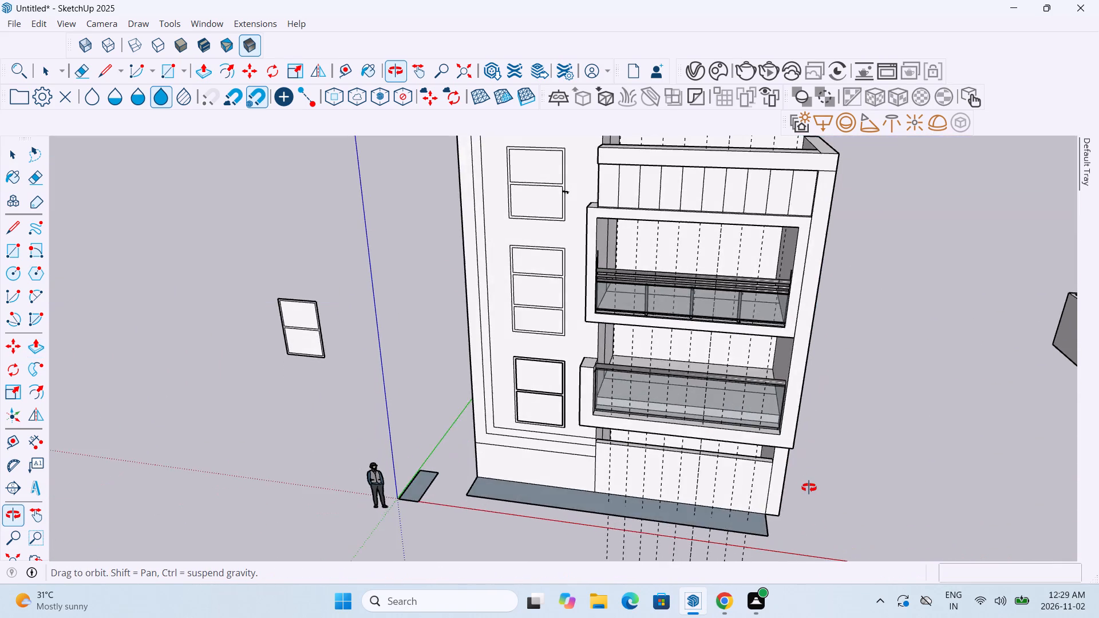
middle_drag(809, 488, 828, 362)
scroll(794, 383, down, 5)
middle_drag(795, 389, 797, 407)
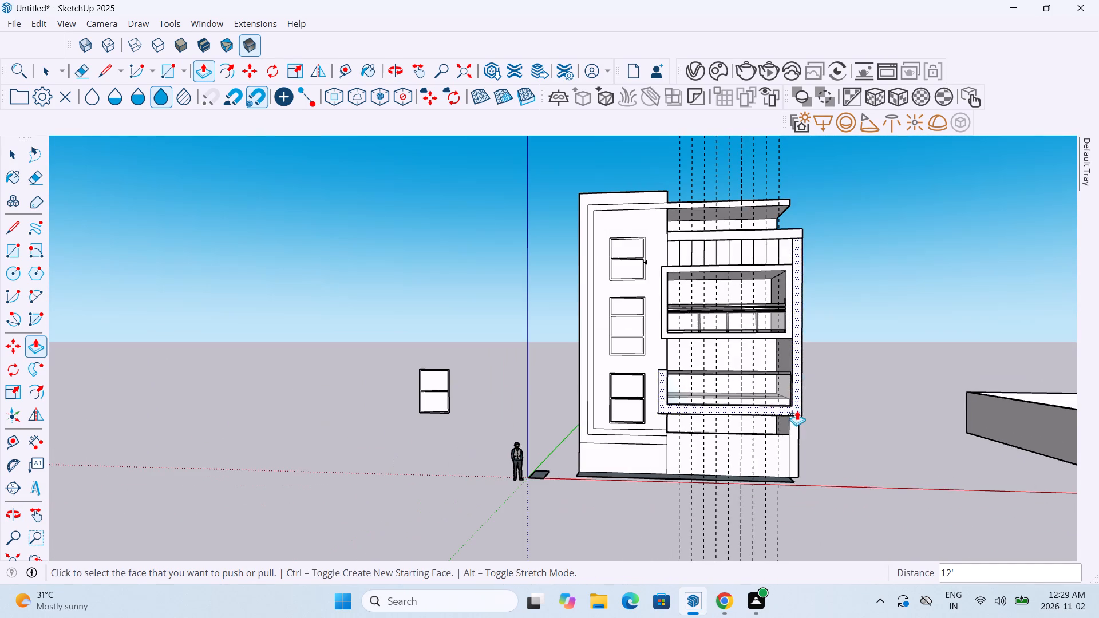
click(81, 77)
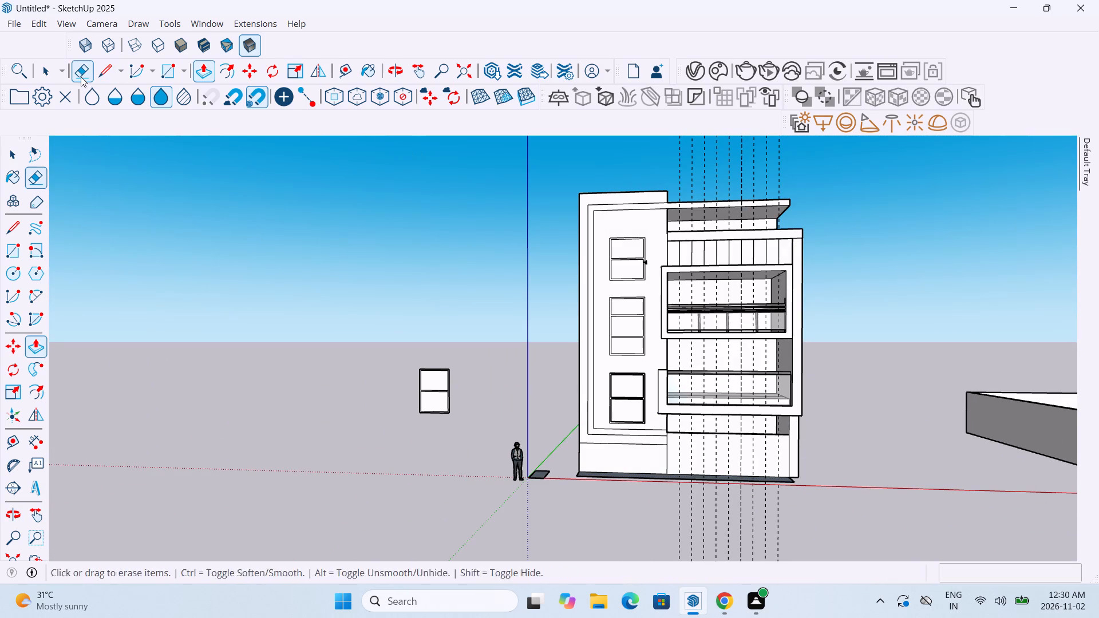
drag(798, 524, 659, 514)
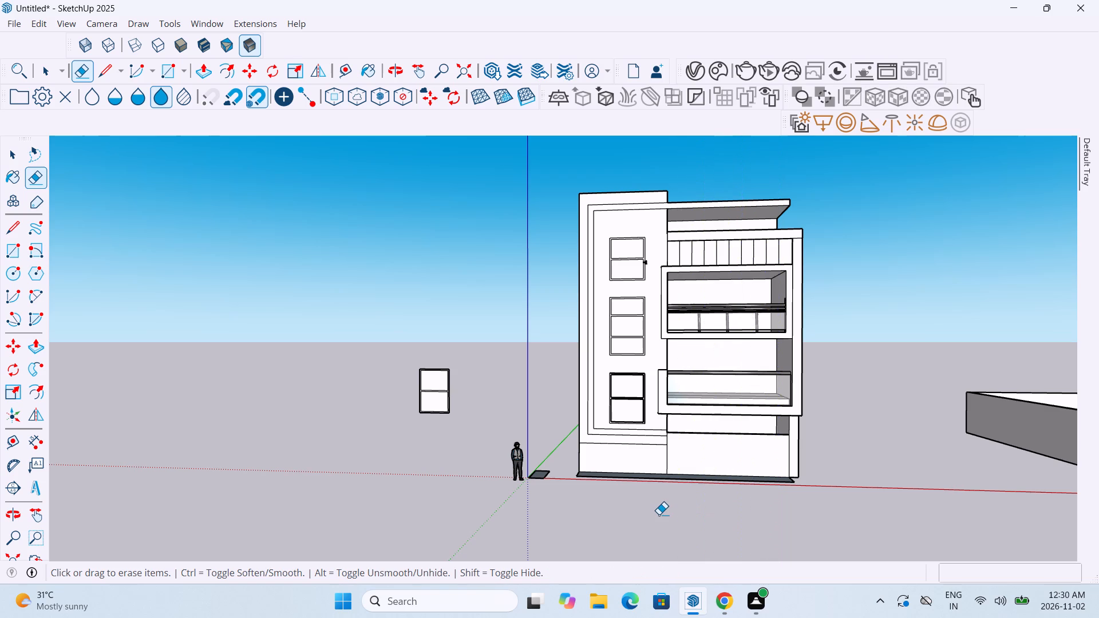
key(Delete)
Paint the first panel of the strip above the upper balcony with Wood_Floor_01_1K.
middle_drag(753, 441, 748, 419)
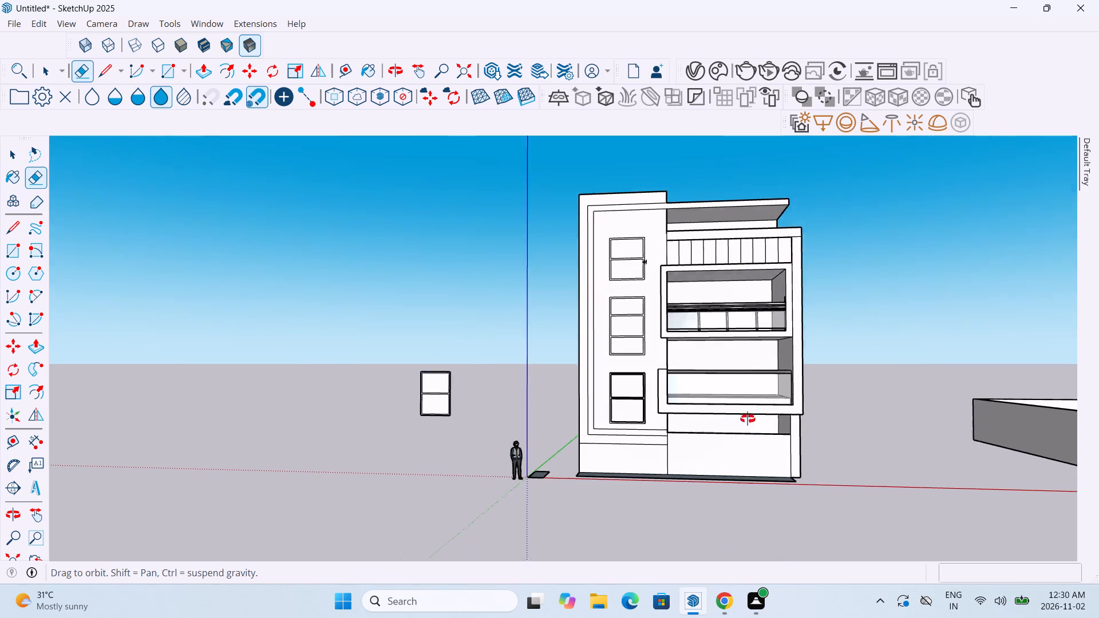
middle_drag(748, 419, 748, 413)
scroll(748, 413, down, 2)
middle_drag(752, 445, 756, 472)
scroll(634, 384, up, 2)
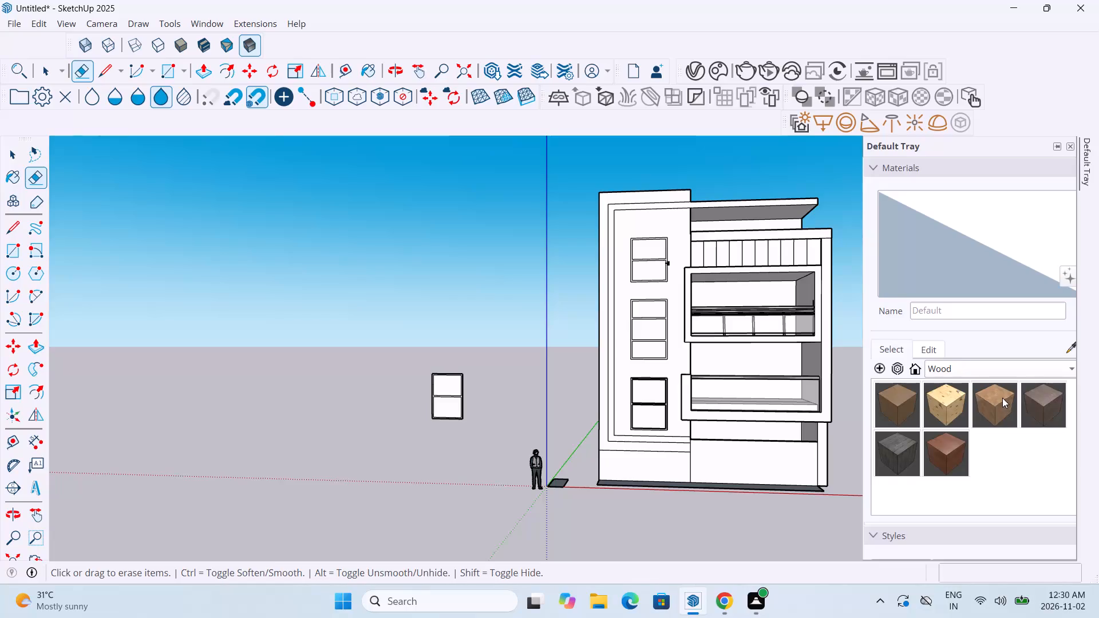
scroll(995, 398, up, 8)
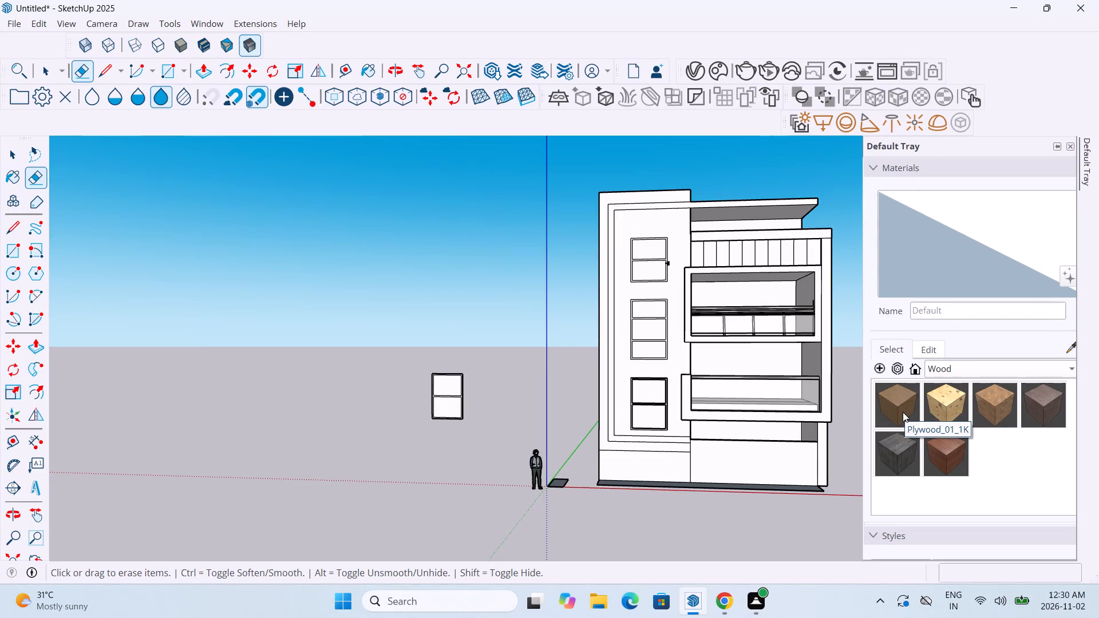
click(1002, 402)
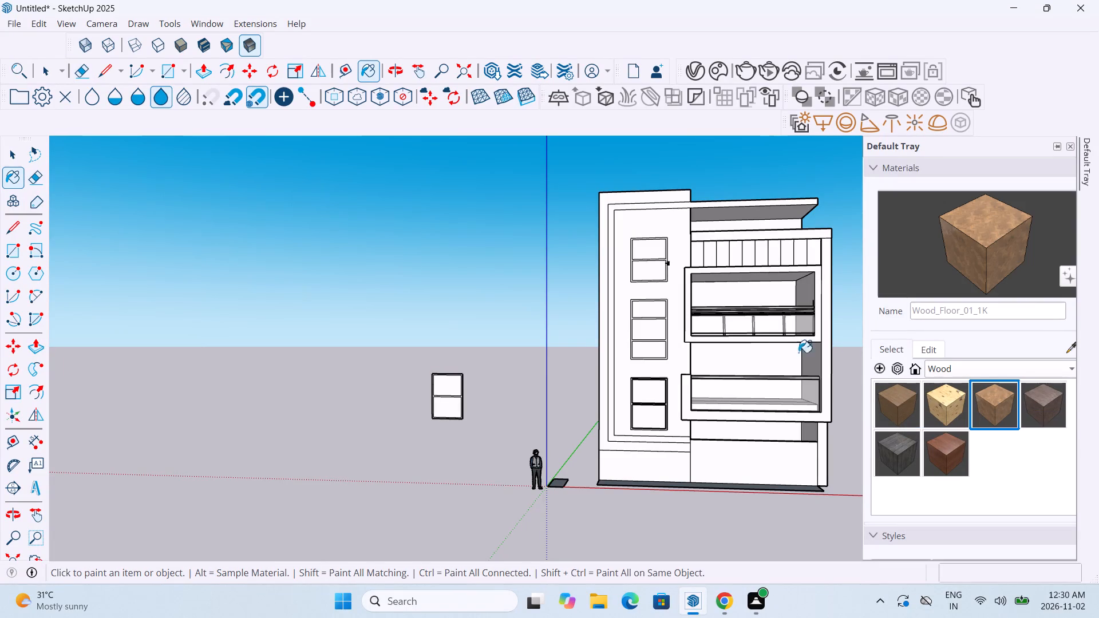
click(693, 253)
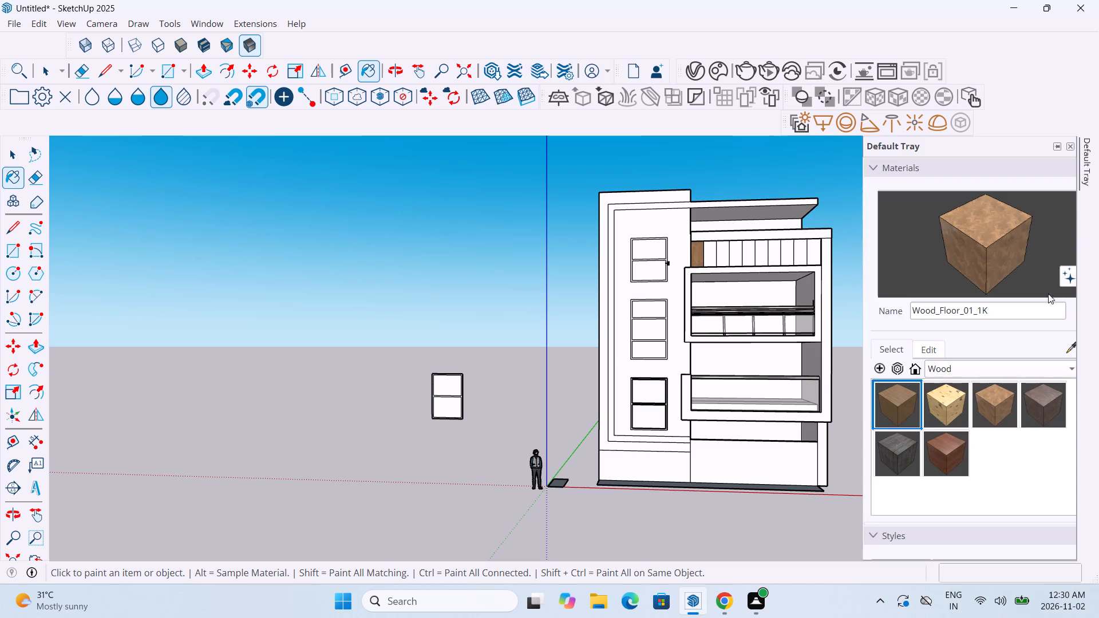
Paint the second, fourth, sixth, eighth and tenth panels of the strip above the upper balcony with Wood_Veneer_15_1K.
click(955, 448)
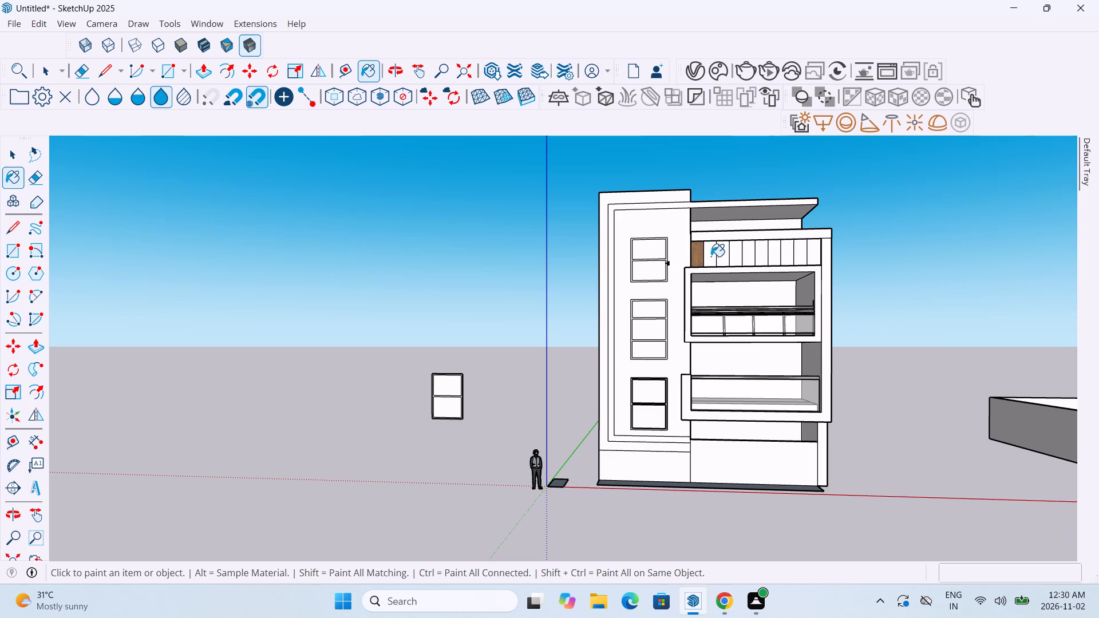
click(706, 255)
scroll(714, 249, up, 10)
click(781, 261)
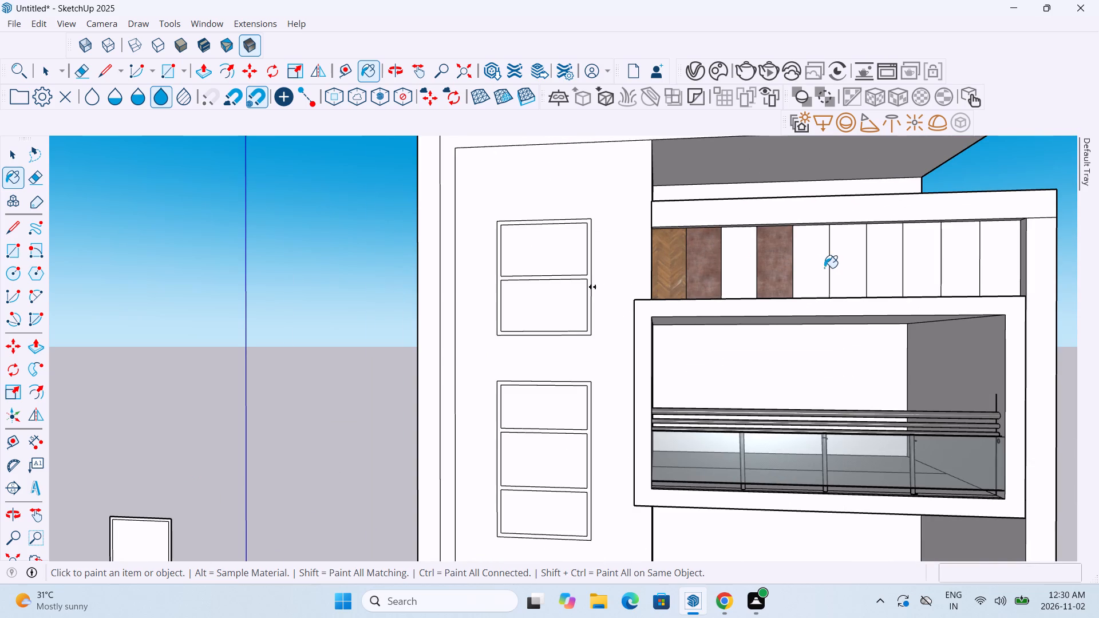
click(836, 267)
click(920, 265)
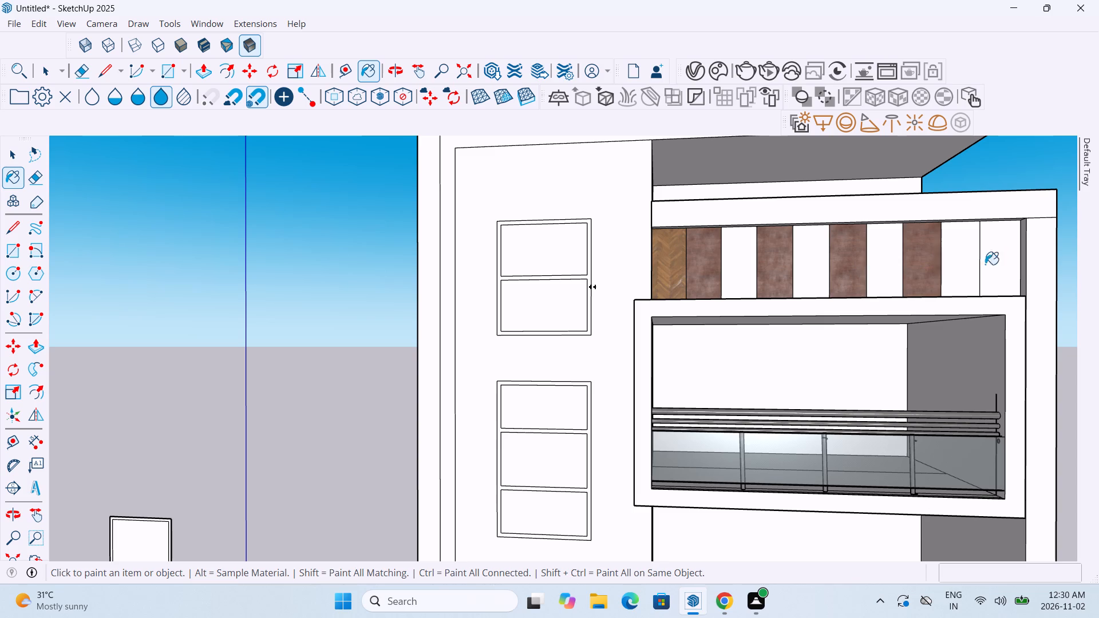
click(990, 265)
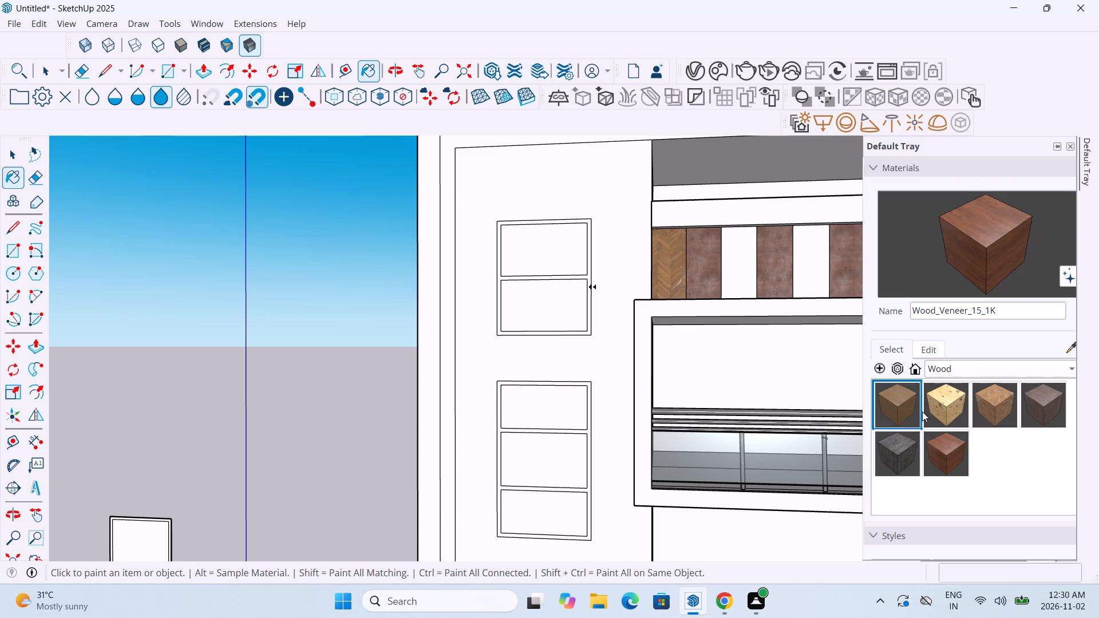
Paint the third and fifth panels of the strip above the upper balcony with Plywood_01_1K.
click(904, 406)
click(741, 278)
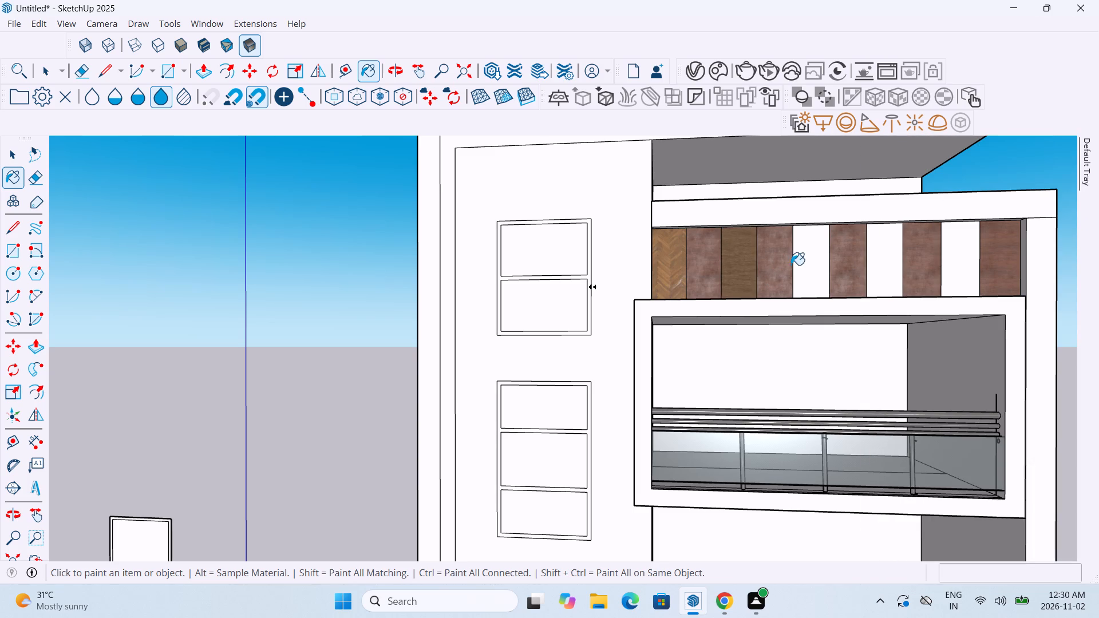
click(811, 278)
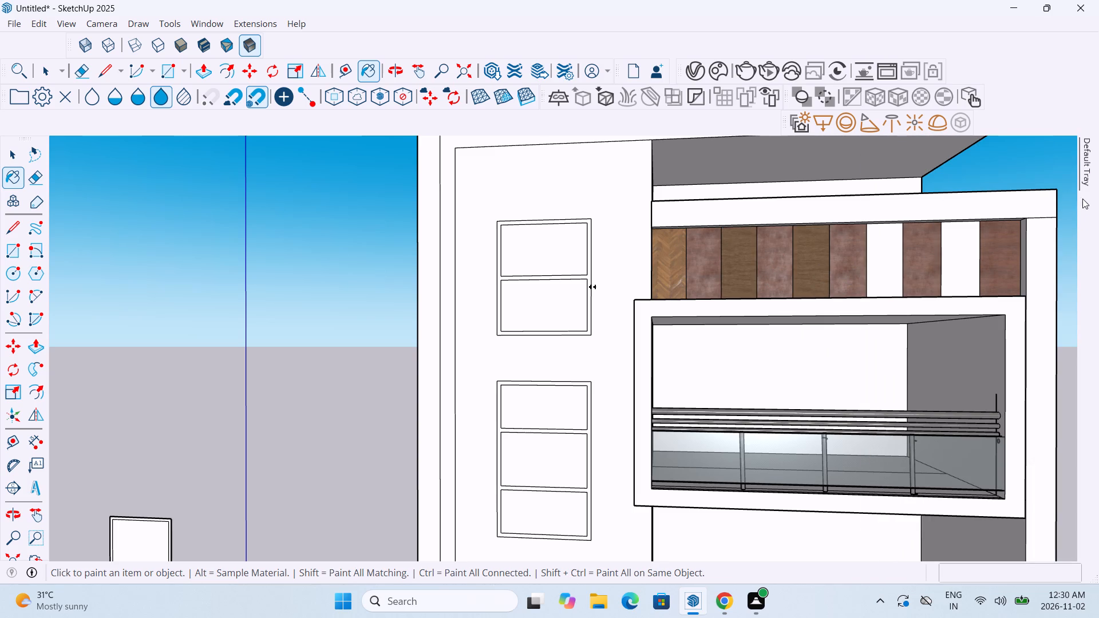
Paint the third, fifth, seventh and ninth panels of the strip above the upper balcony with Wood_Floor_01_1K.
click(1006, 395)
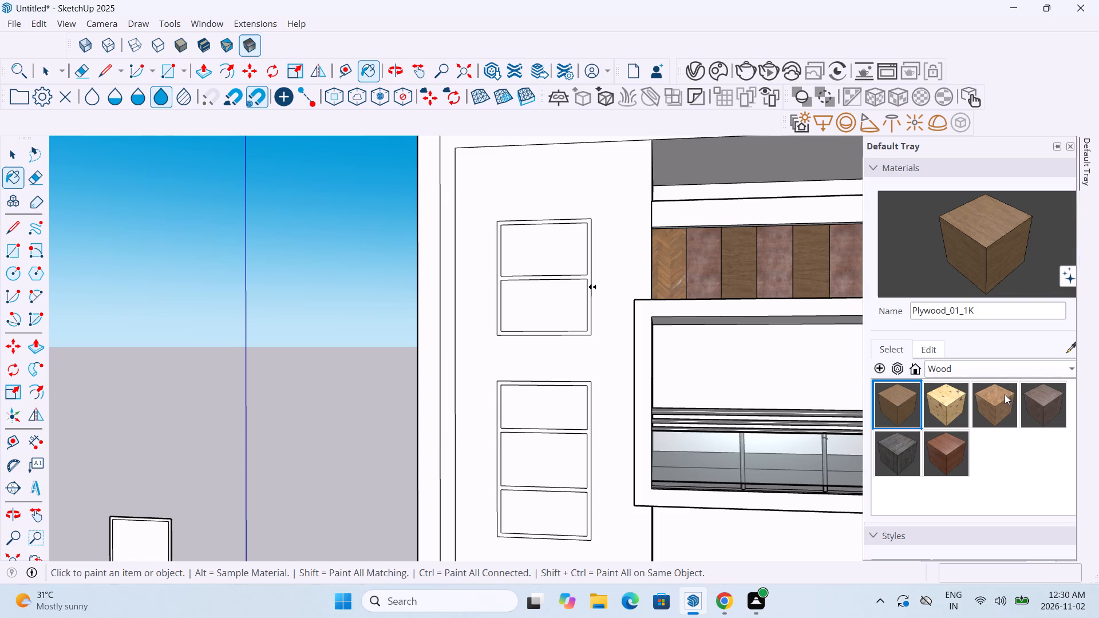
click(738, 281)
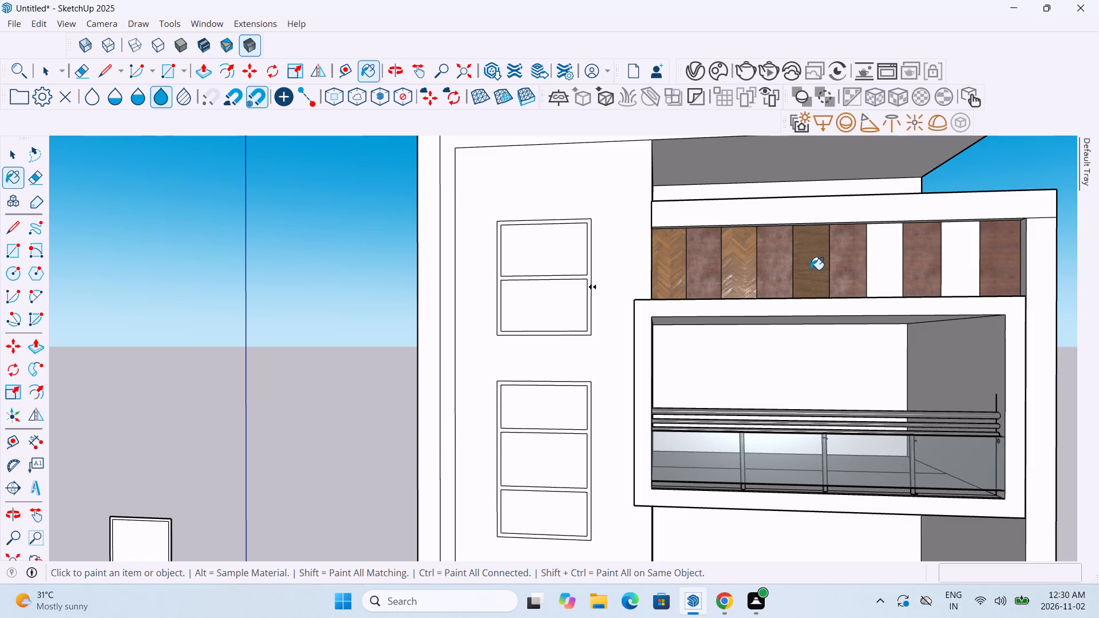
click(811, 270)
click(880, 274)
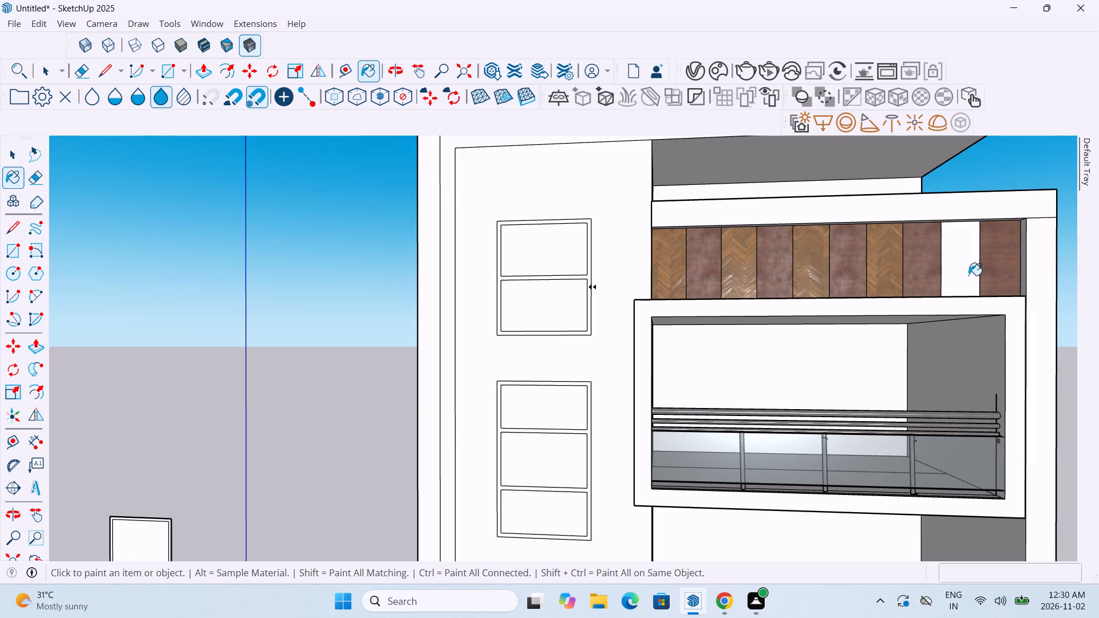
click(967, 275)
Run a V-Ray test render of the front facade to check the wood panels, and close the frame buffer.
scroll(967, 275, down, 20)
scroll(967, 275, down, 1)
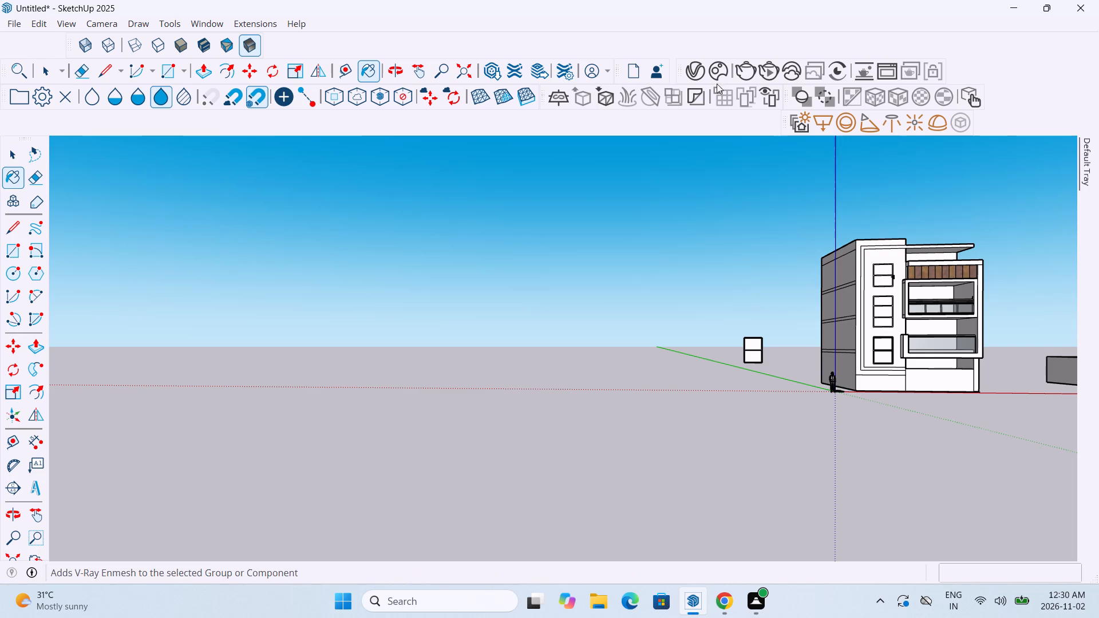
scroll(1004, 322, up, 11)
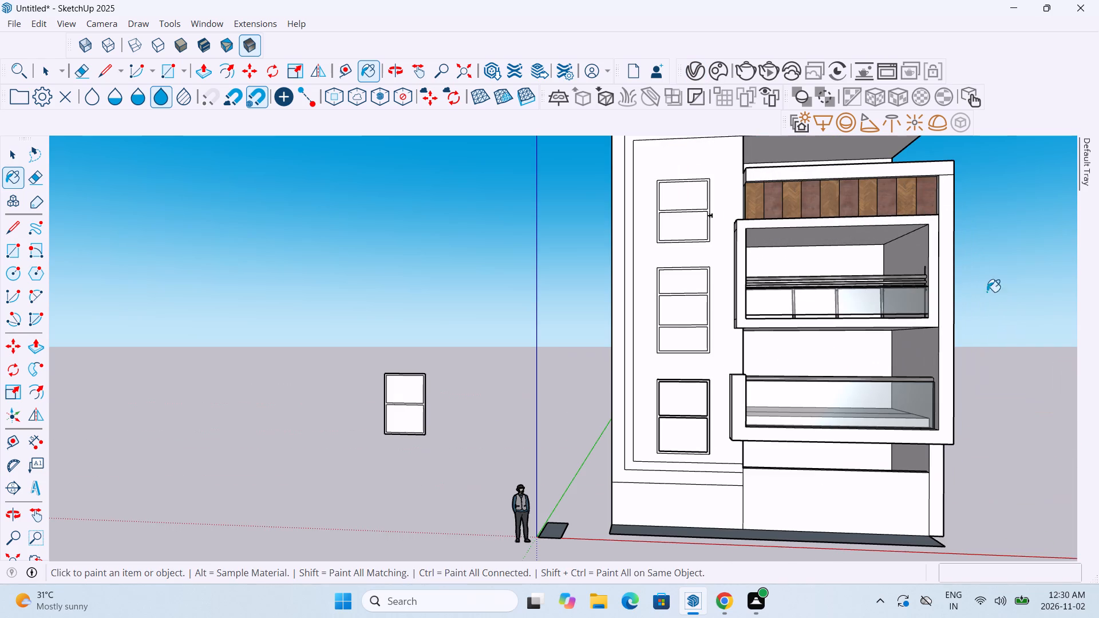
click(750, 65)
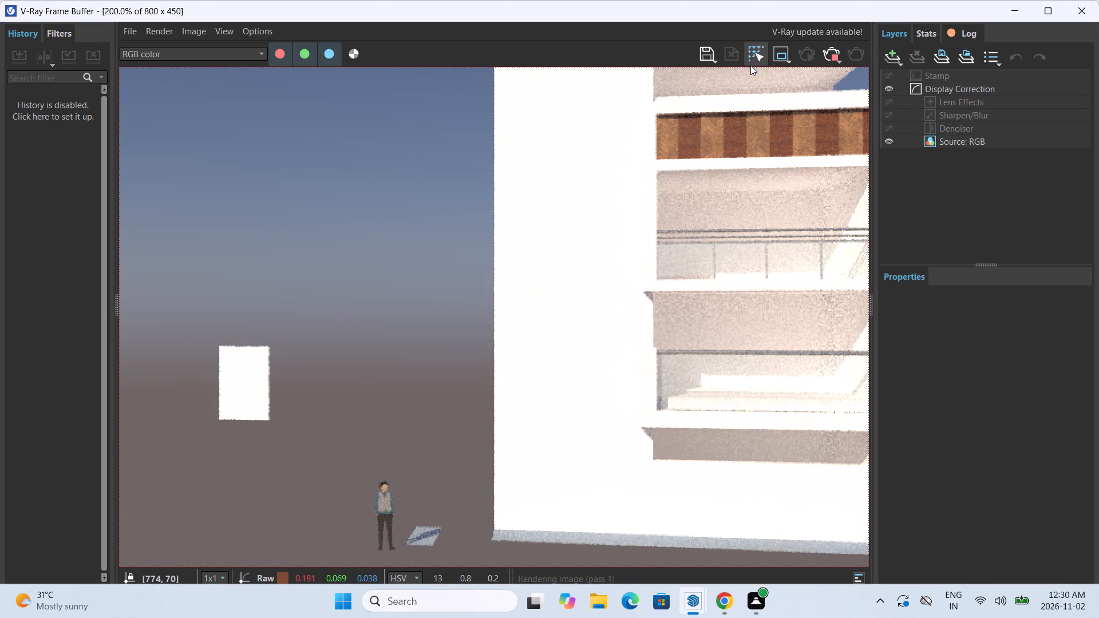
key(Escape)
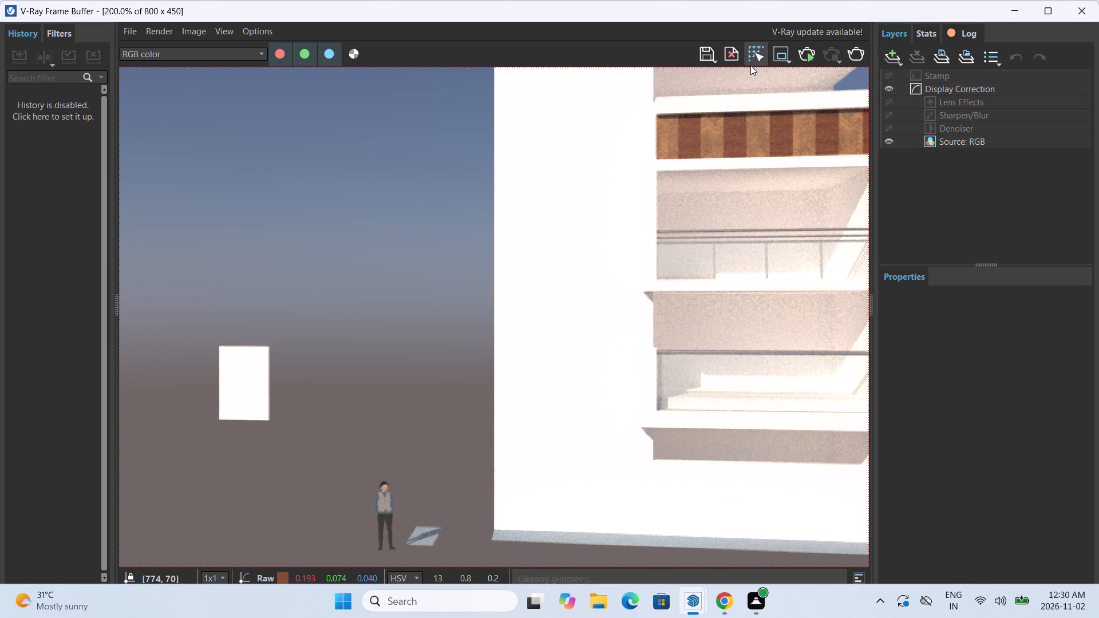
scroll(750, 65, down, 4)
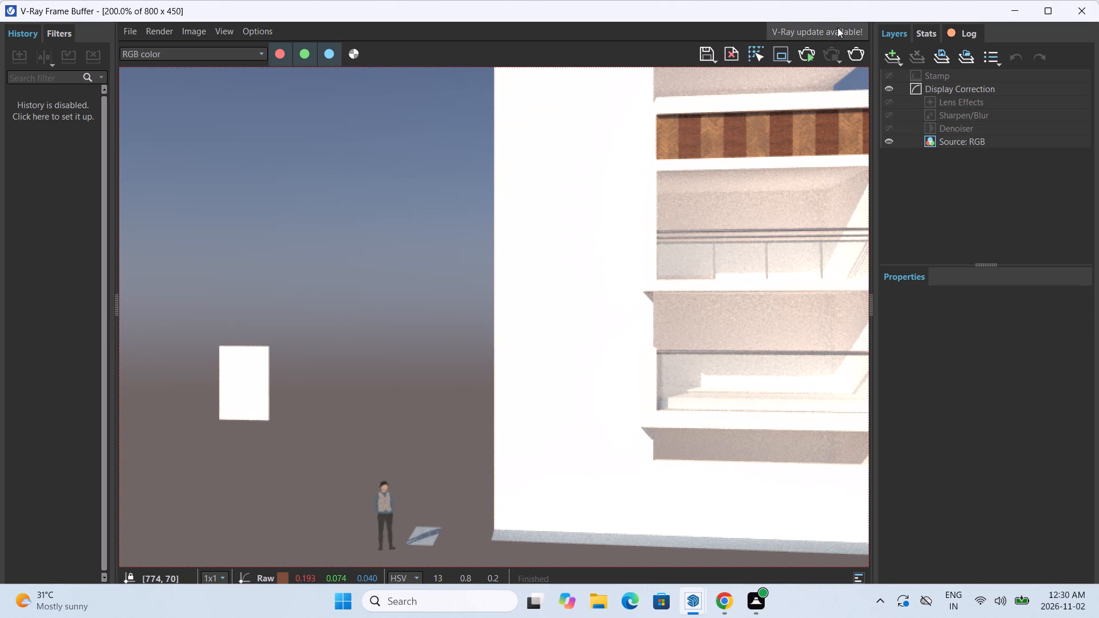
click(1087, 11)
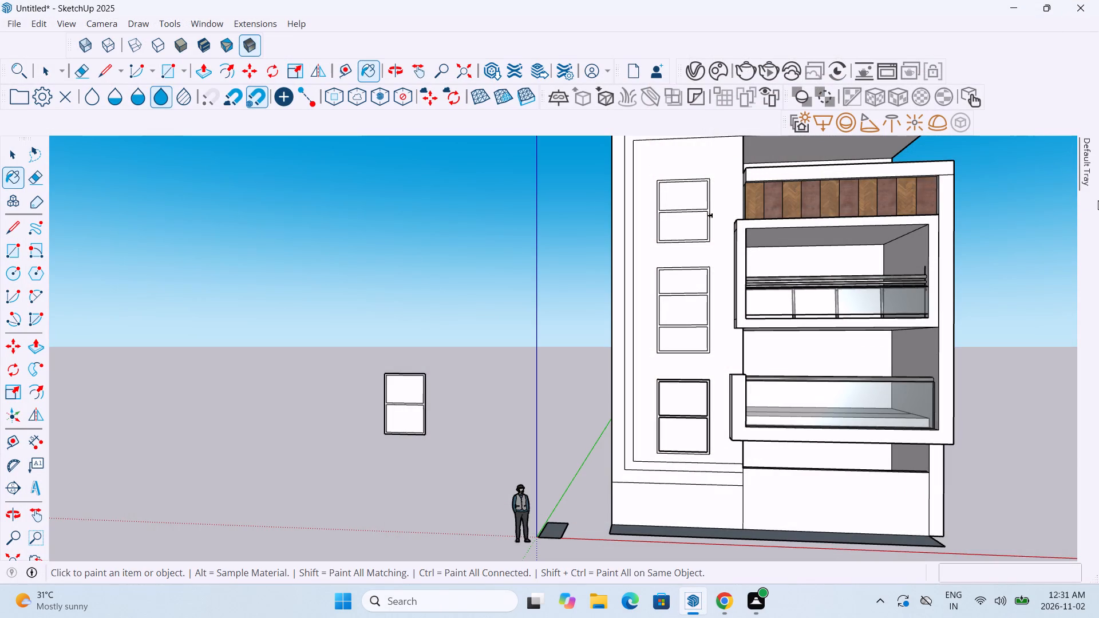
Paint the outer border band around the window section of the front facade with solid colour B03_Apricot_Glow.
click(1089, 176)
click(1089, 176)
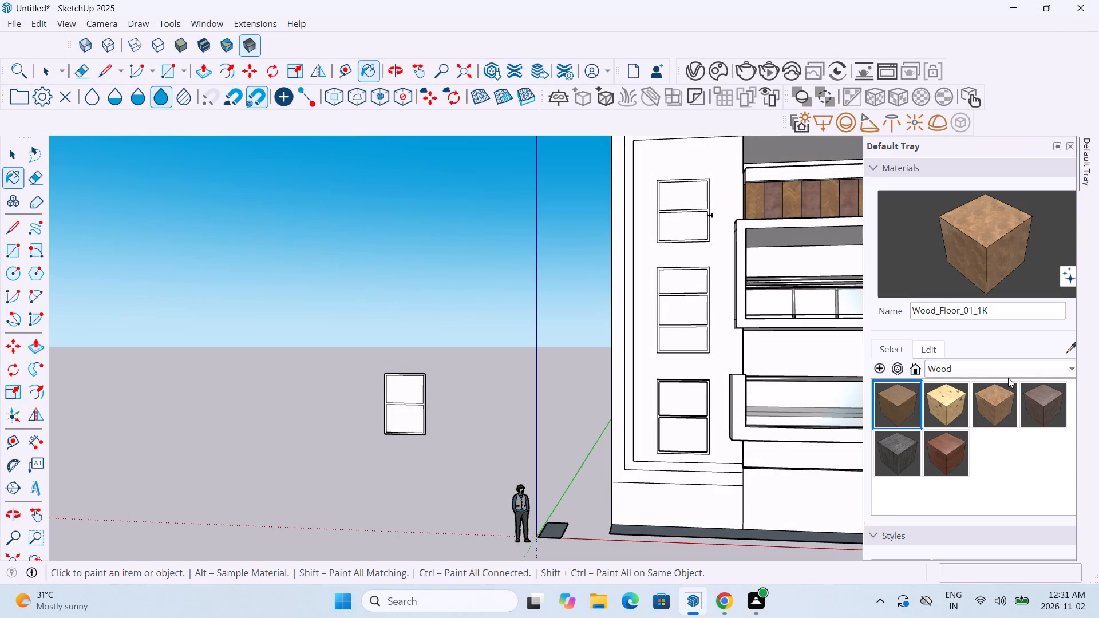
click(1008, 374)
click(1008, 333)
scroll(985, 416, down, 3)
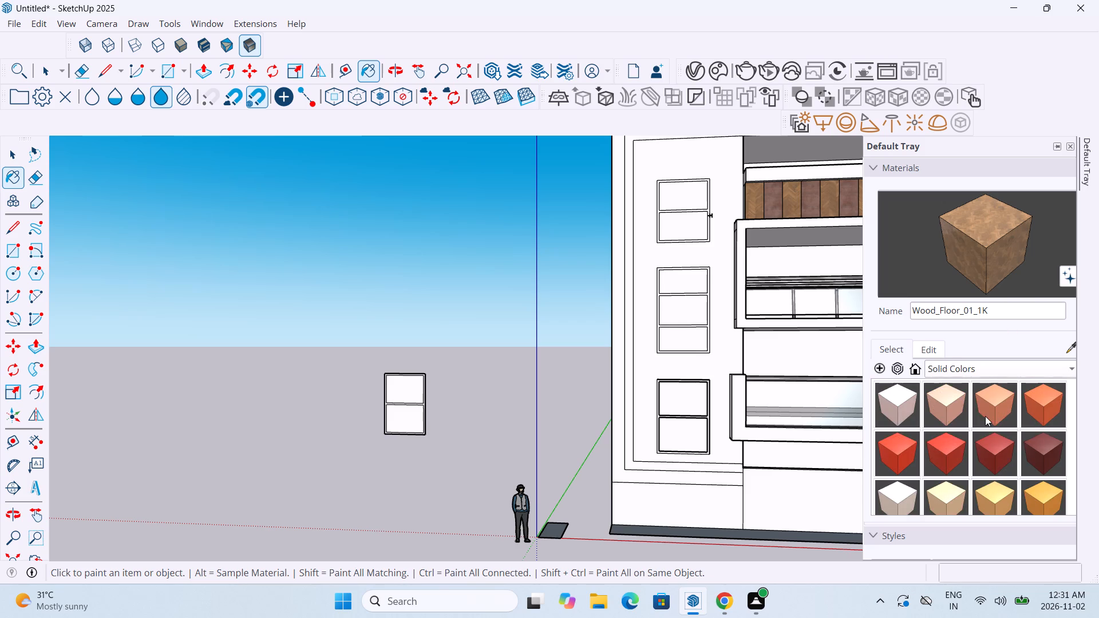
click(1002, 411)
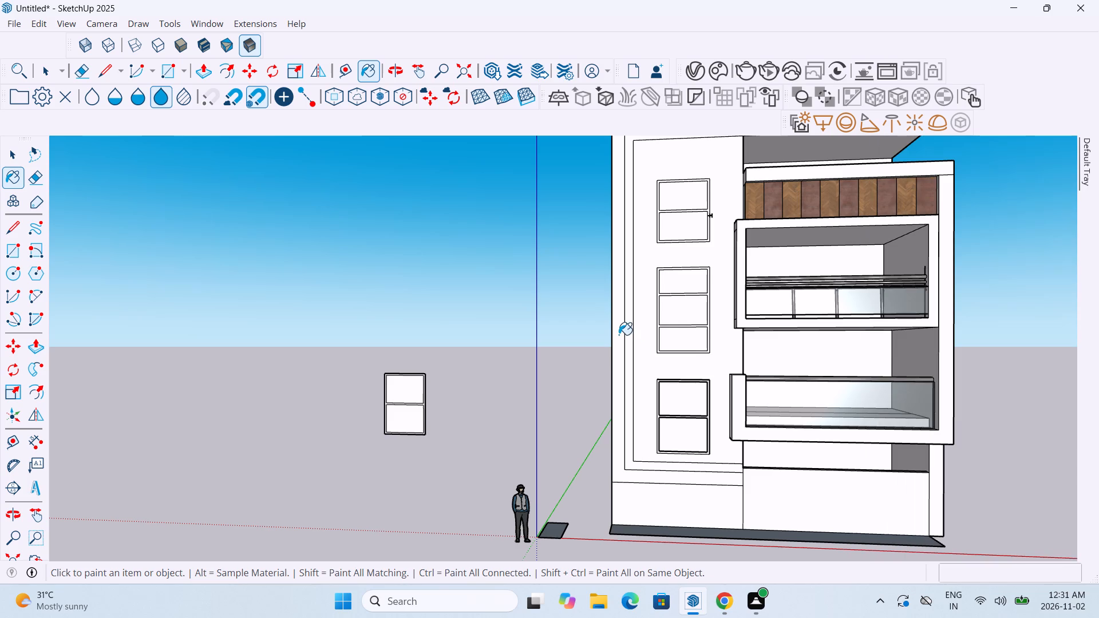
click(617, 335)
scroll(617, 335, down, 6)
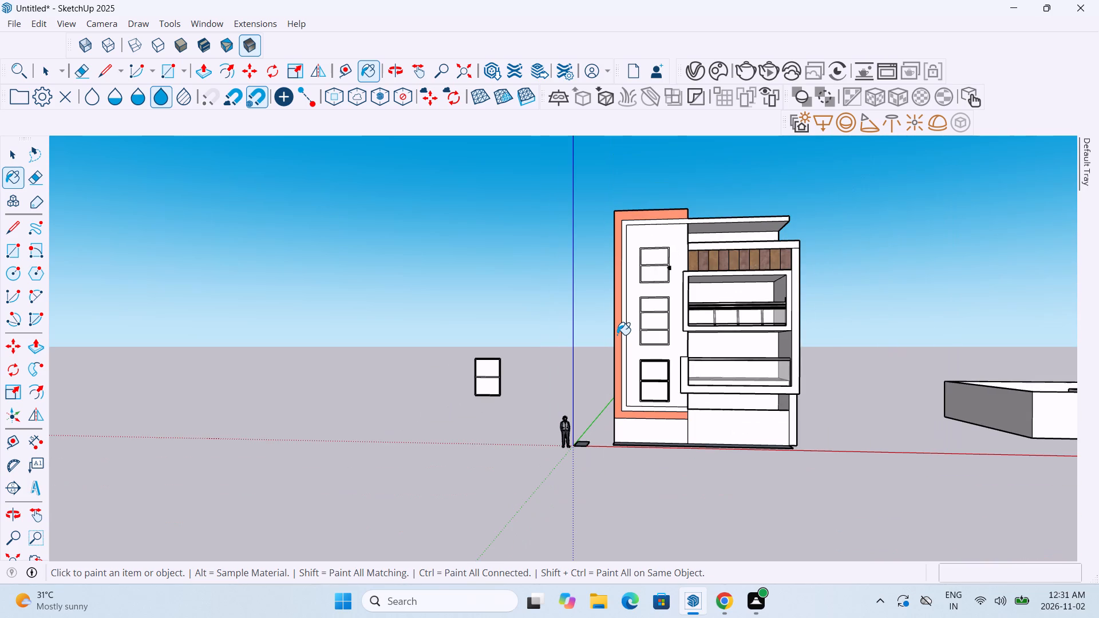
scroll(617, 335, up, 3)
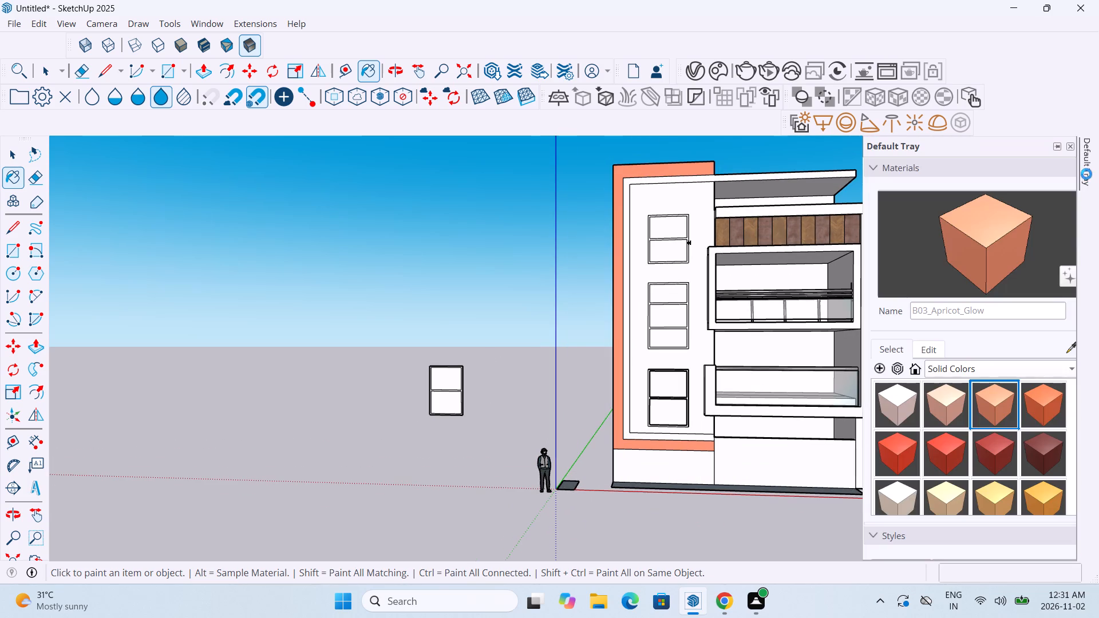
Paint the inner border band beside the apricot frame with solid colour M05_Graphite_Haze.
scroll(1035, 430, down, 19)
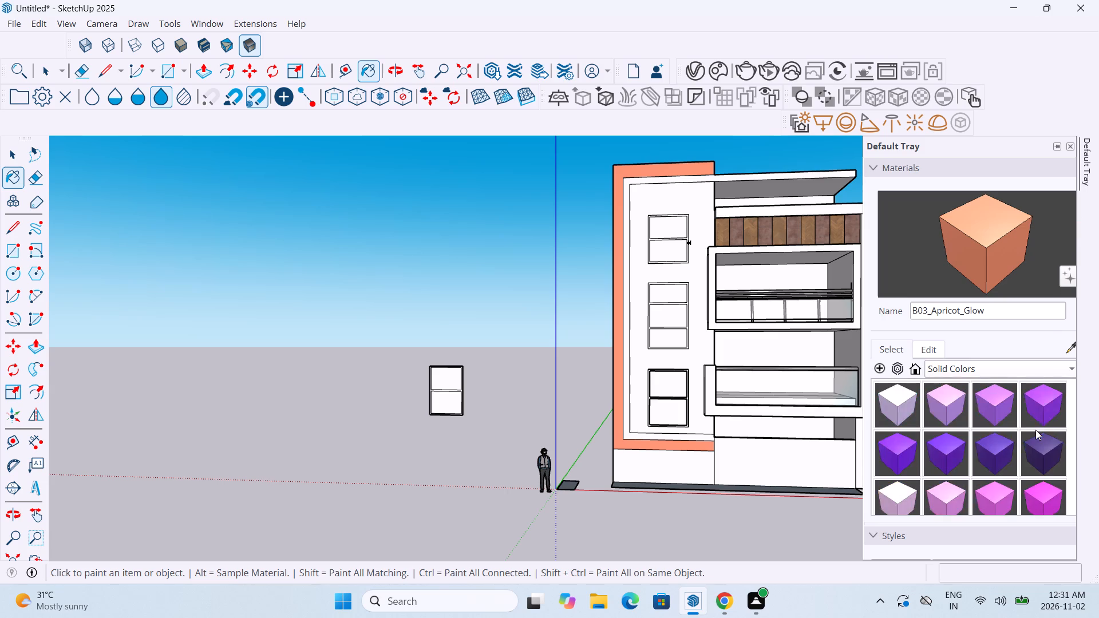
scroll(1035, 430, down, 7)
click(962, 406)
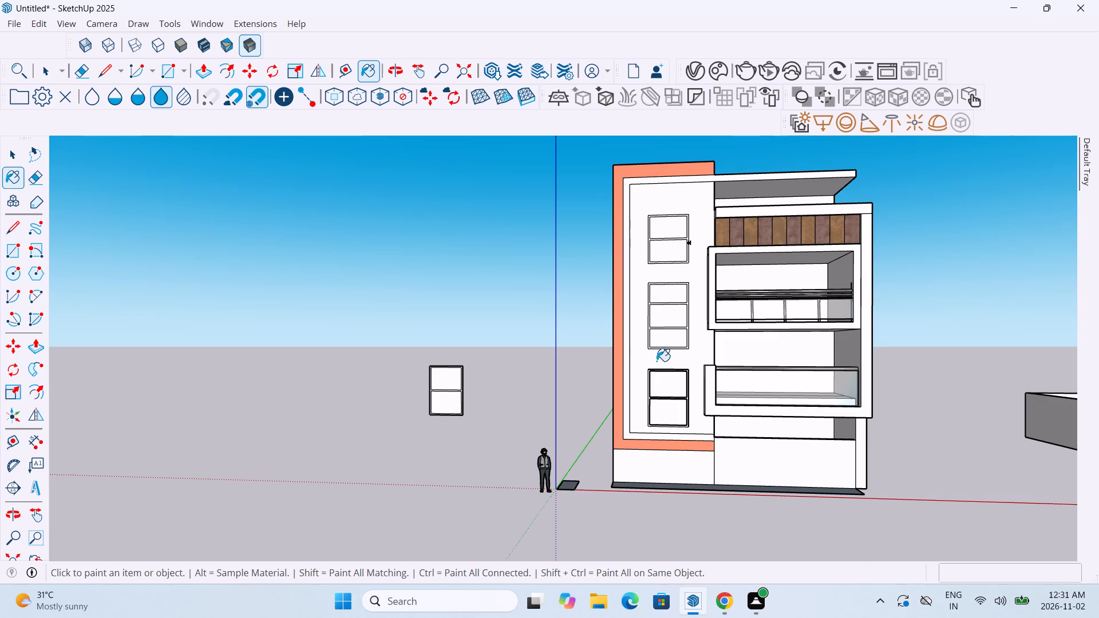
click(627, 362)
scroll(627, 362, up, 1)
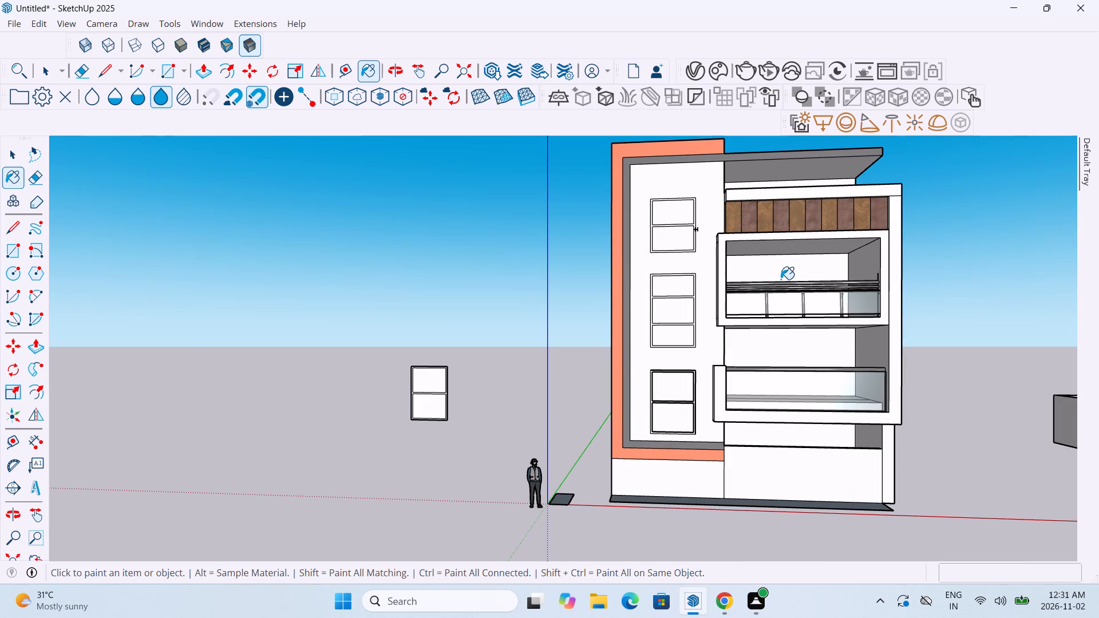
Paint the front and outer side faces of the upper balcony's box frame with M05_Graphite_Haze.
click(724, 310)
middle_drag(717, 315, 789, 335)
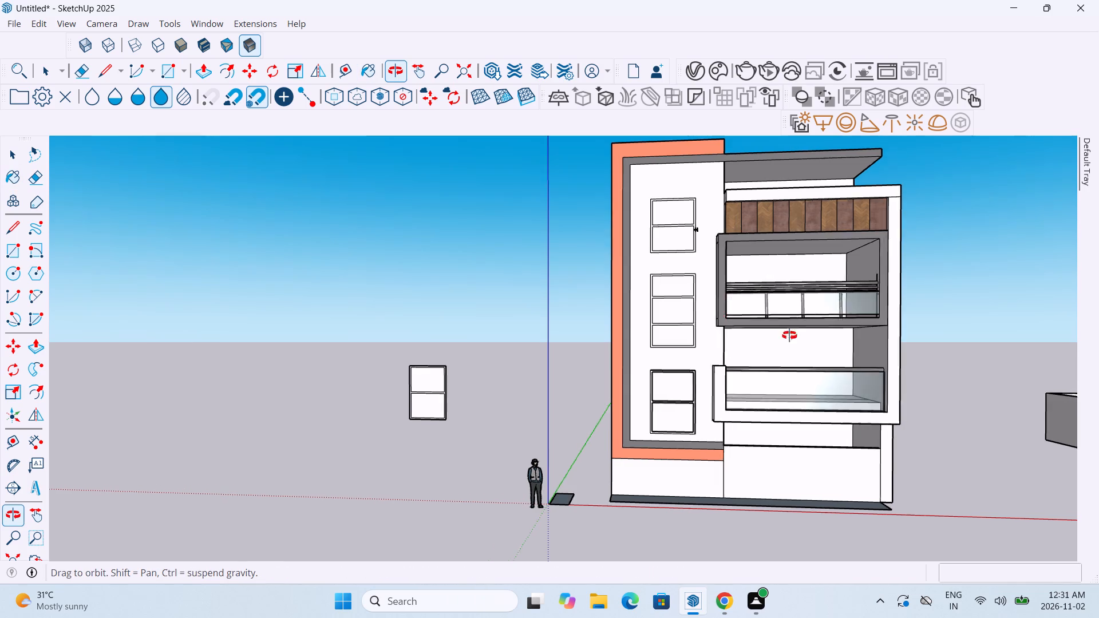
middle_drag(789, 335, 809, 343)
scroll(714, 298, up, 10)
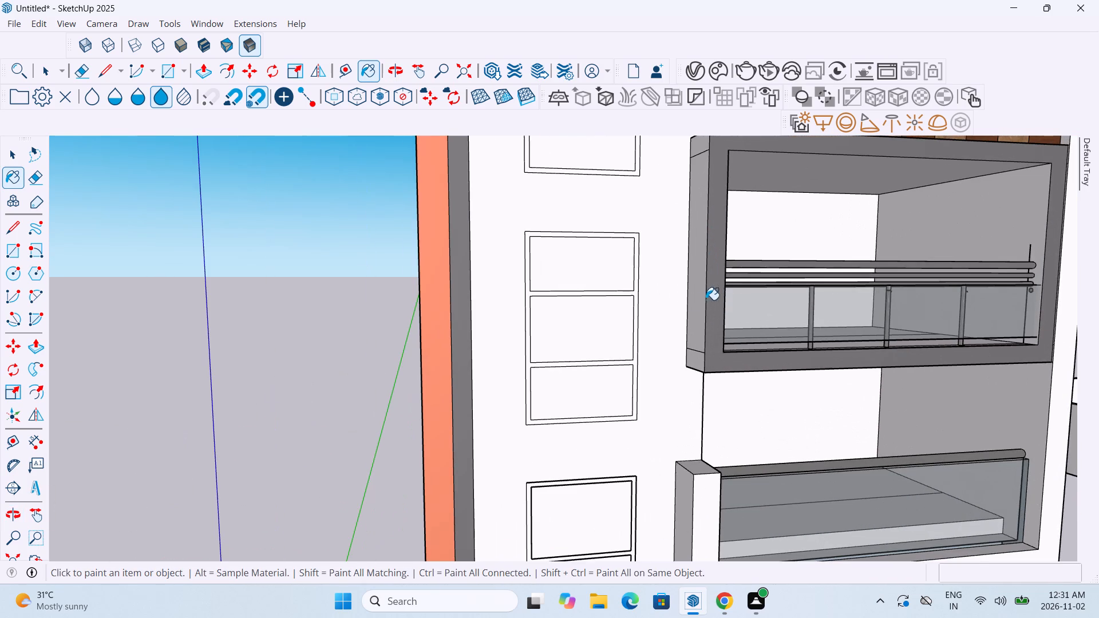
middle_drag(691, 302, 929, 300)
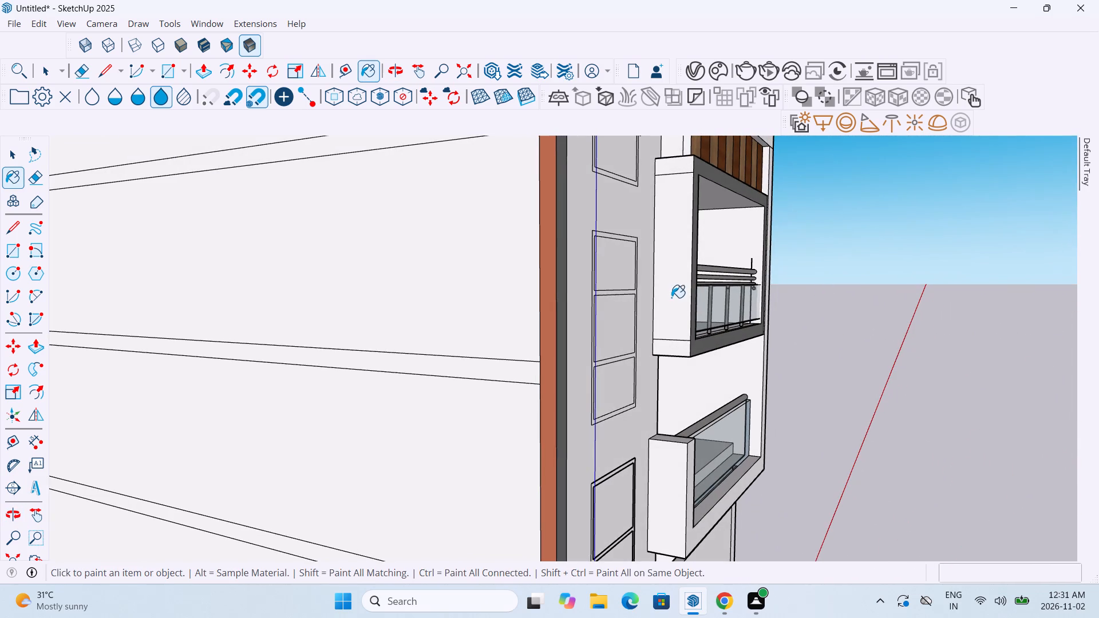
click(670, 298)
click(666, 349)
click(678, 161)
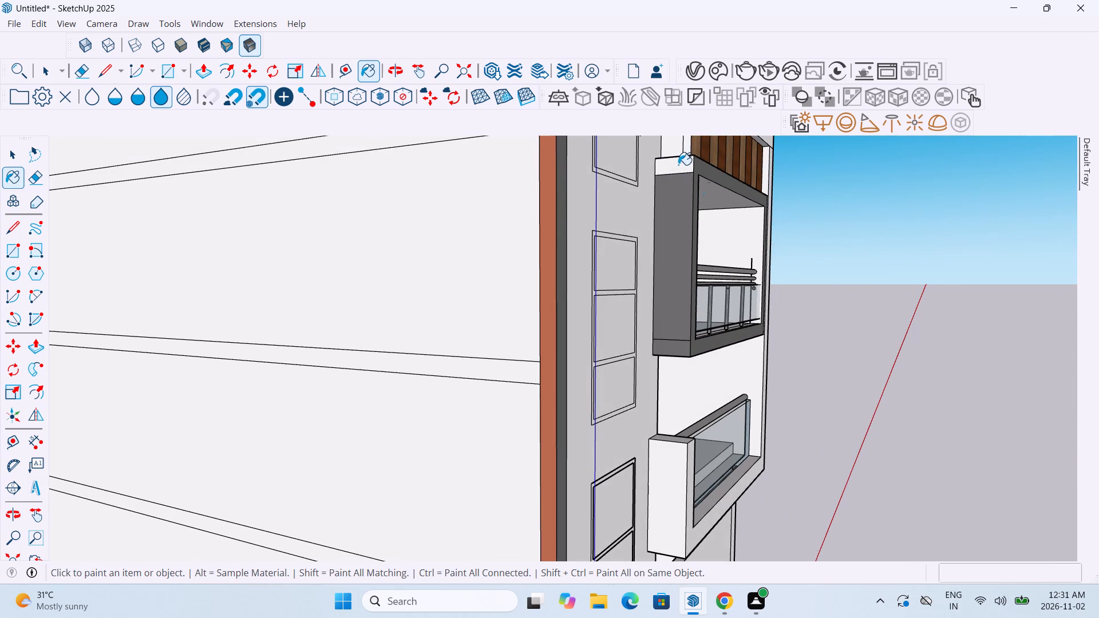
scroll(942, 290, up, 1)
Paint the upper balcony's inner side wall nearest the windows with M05_Graphite_Haze, including the small strip below the glass railing.
middle_drag(942, 290, 515, 328)
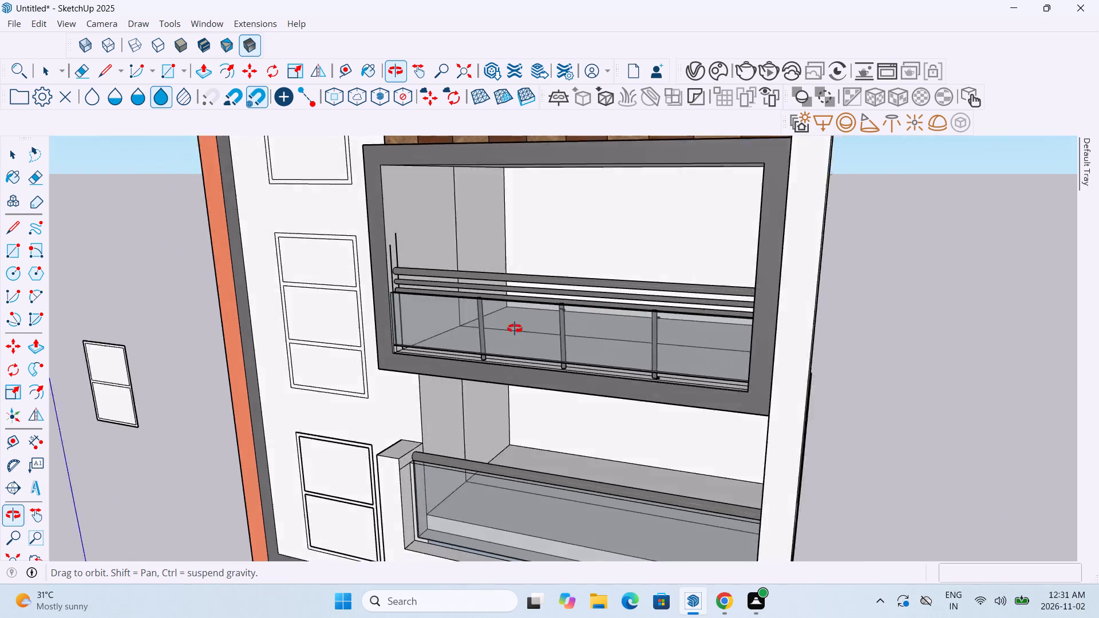
middle_drag(515, 328, 392, 304)
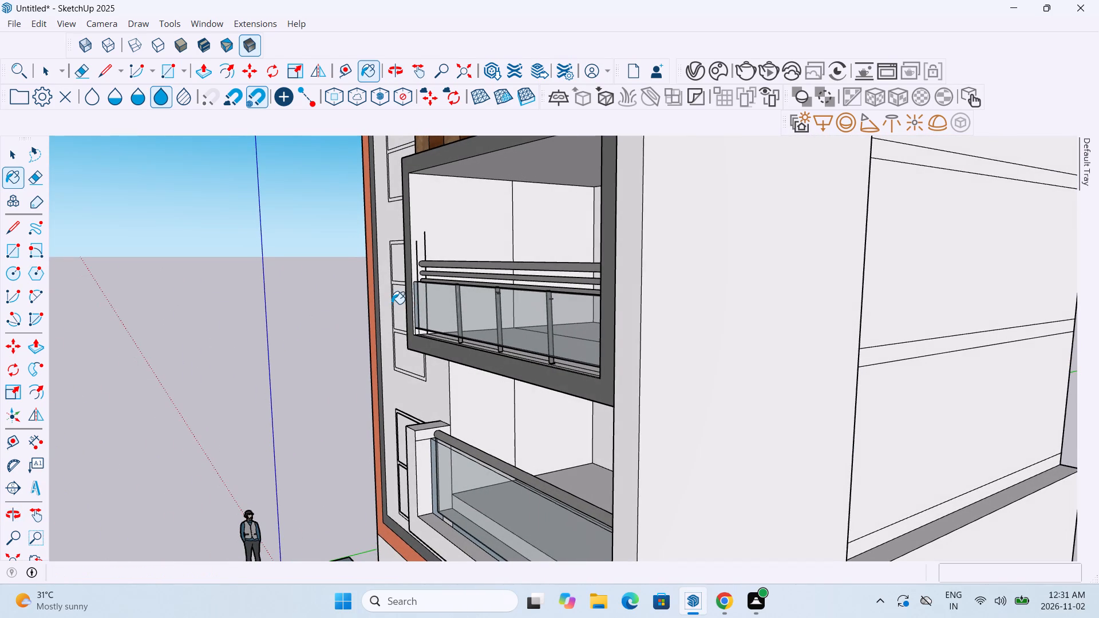
scroll(394, 303, down, 1)
click(469, 227)
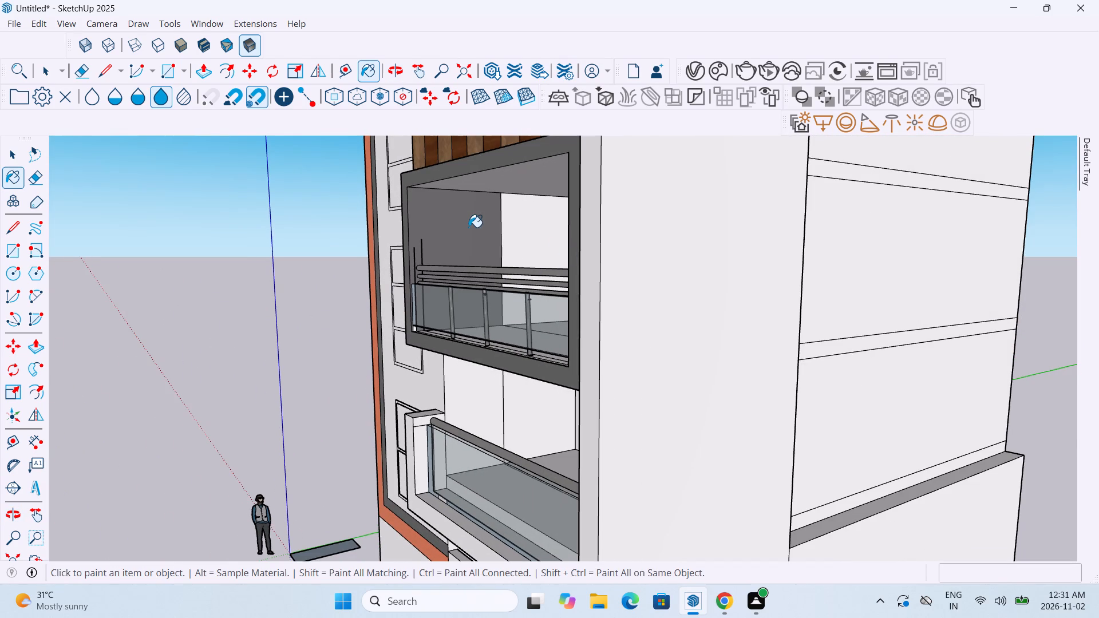
scroll(418, 317, up, 17)
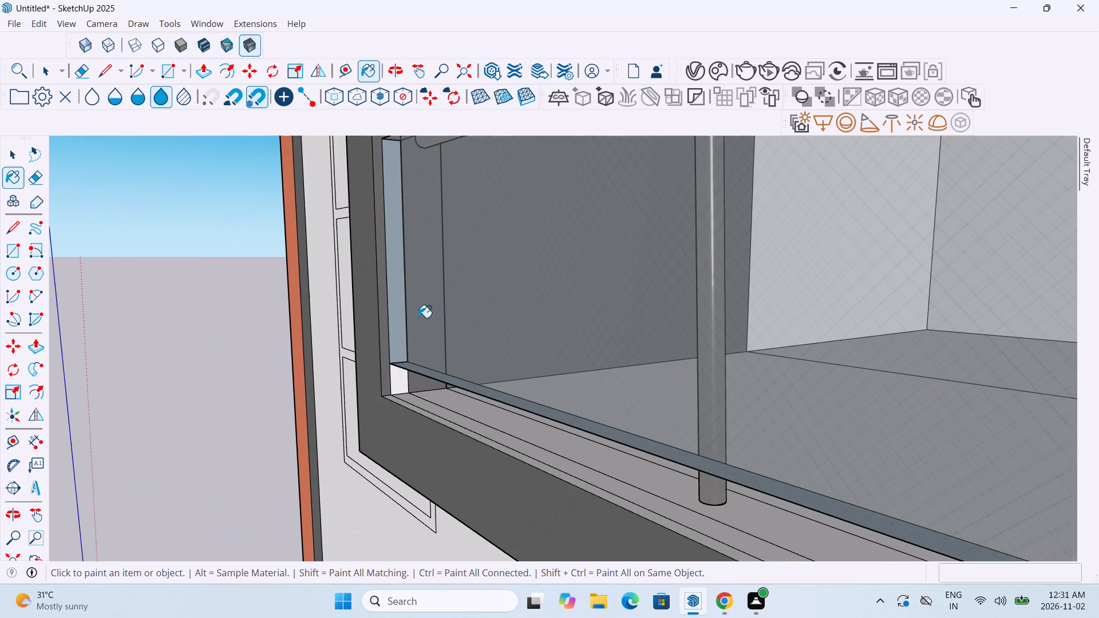
click(398, 383)
scroll(419, 366, down, 16)
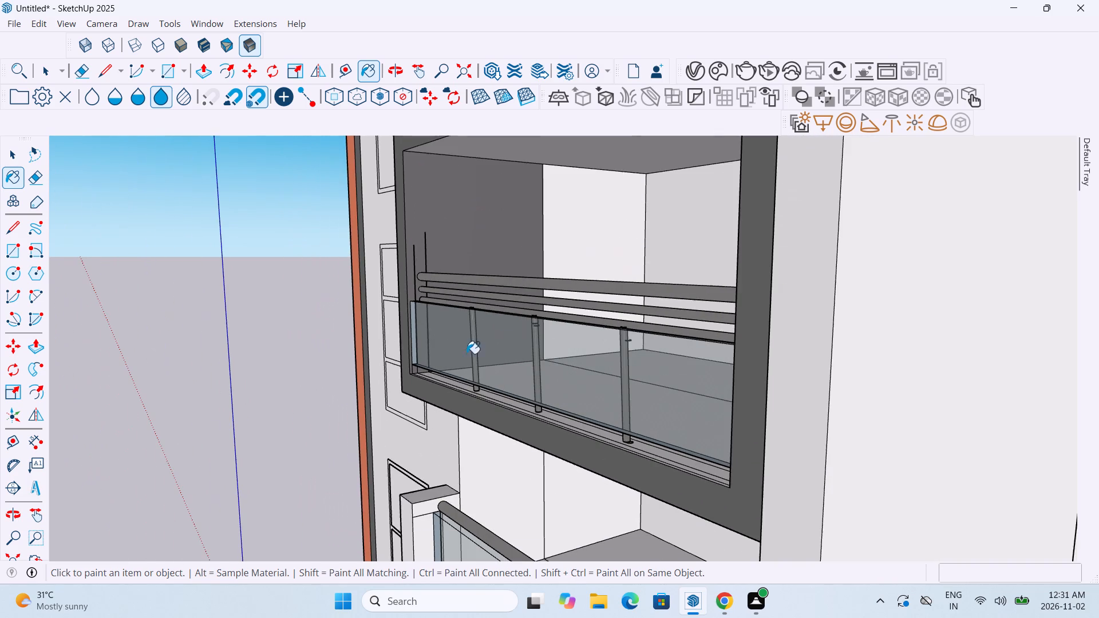
Paint the upper balcony's remaining inner side wall faces, ceiling and back wall with M05_Graphite_Haze.
click(580, 248)
middle_drag(560, 279, 603, 212)
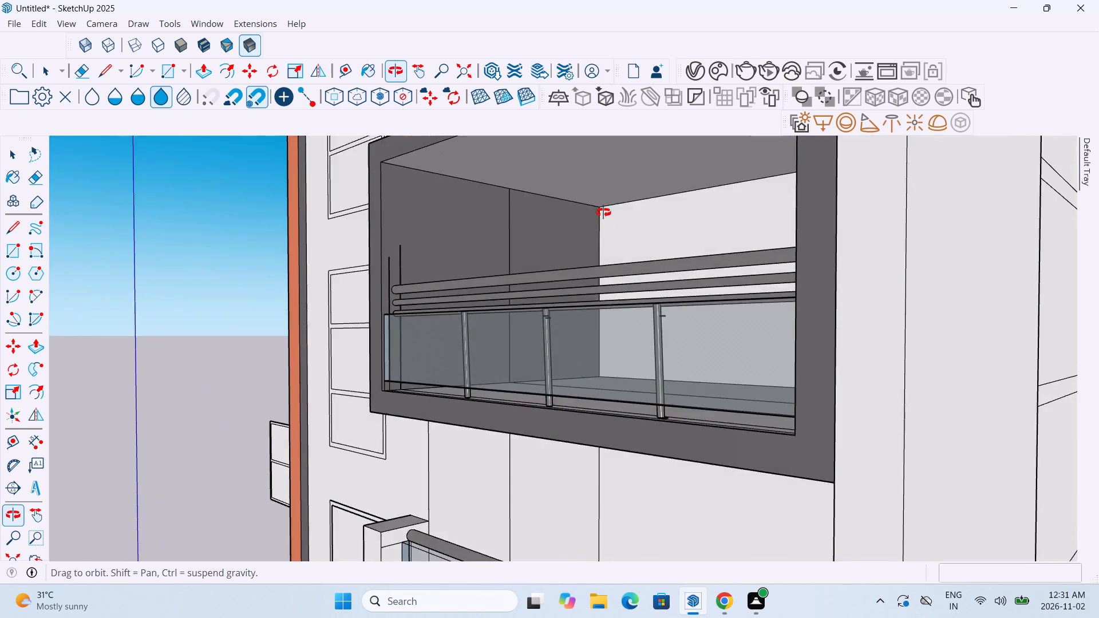
middle_drag(603, 212, 594, 175)
click(572, 181)
middle_drag(576, 202, 665, 287)
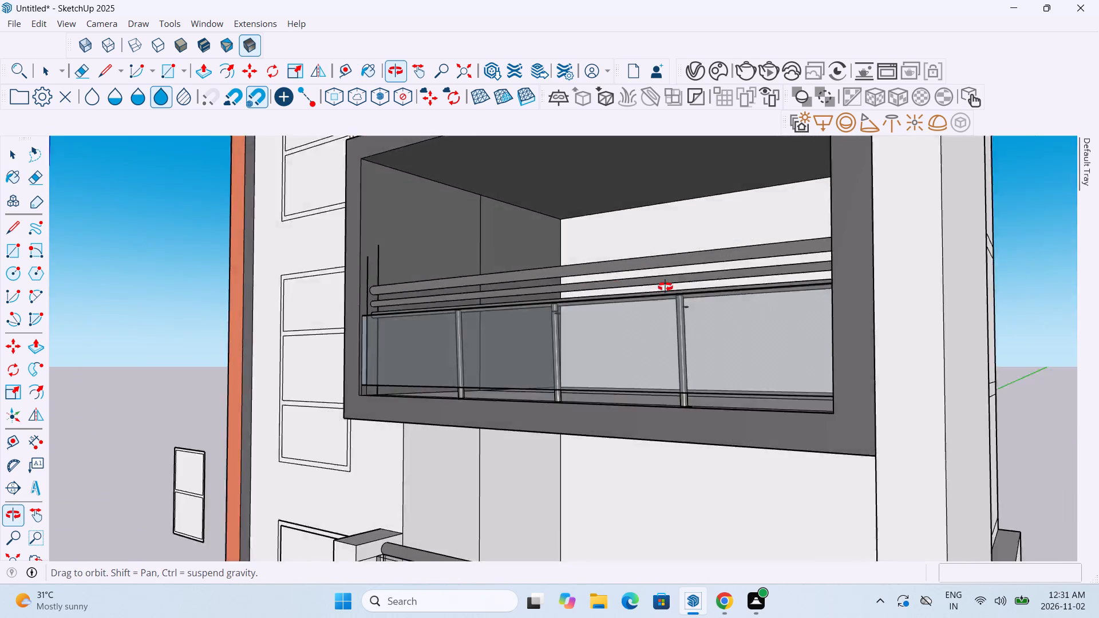
middle_drag(665, 287, 724, 295)
click(745, 217)
middle_drag(719, 242, 838, 257)
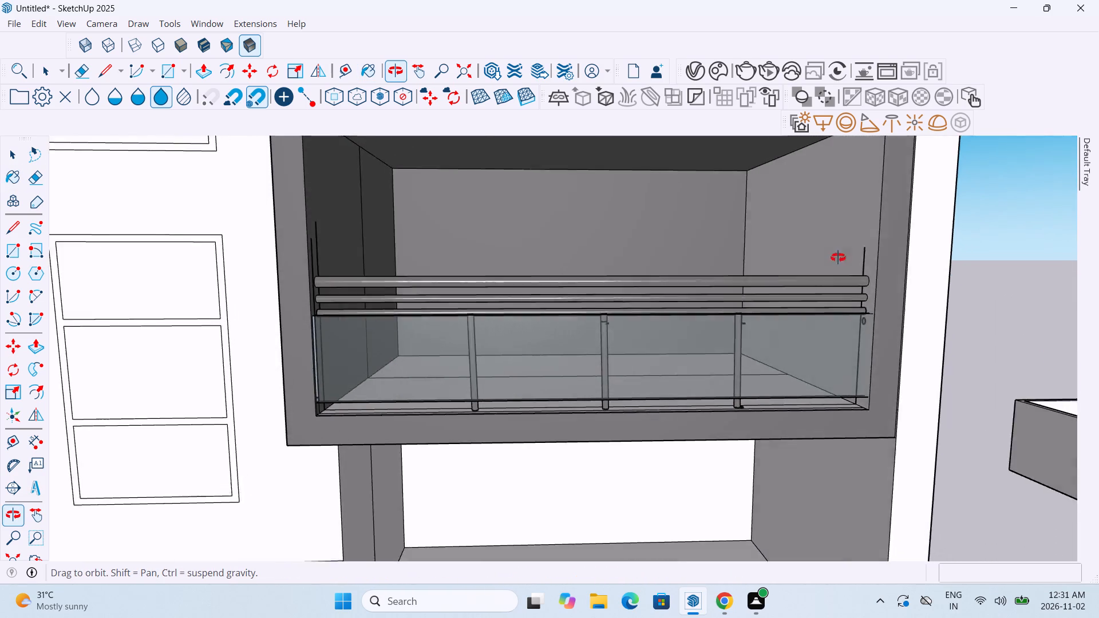
middle_drag(838, 257, 887, 267)
click(826, 212)
Run a V-Ray test render of the grey upper balcony, close the frame buffer and stop the render.
scroll(825, 233, down, 7)
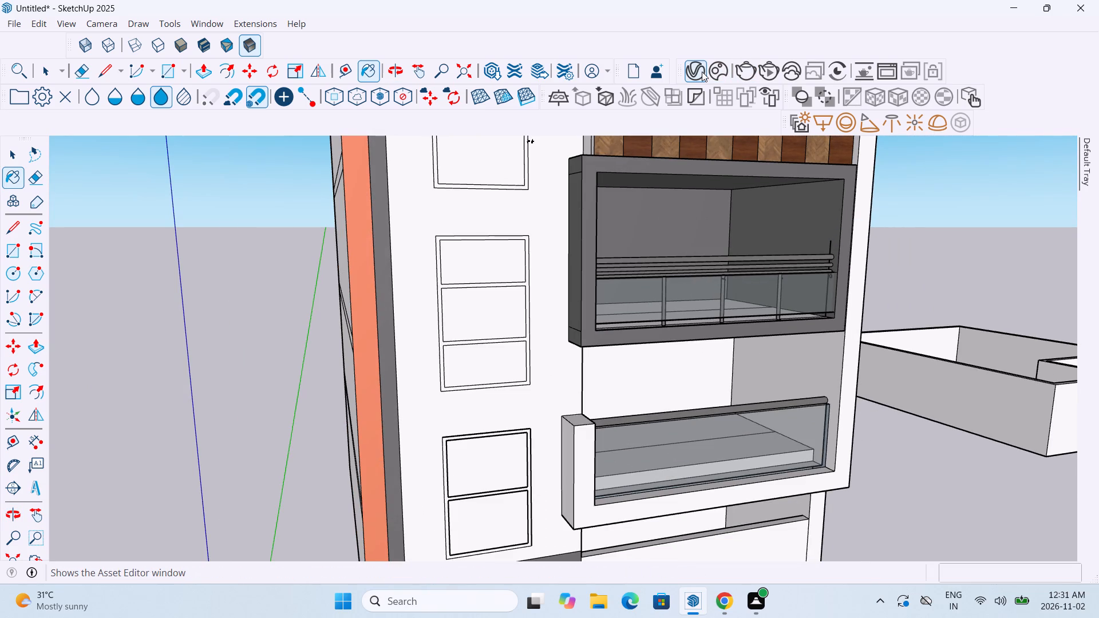
click(739, 73)
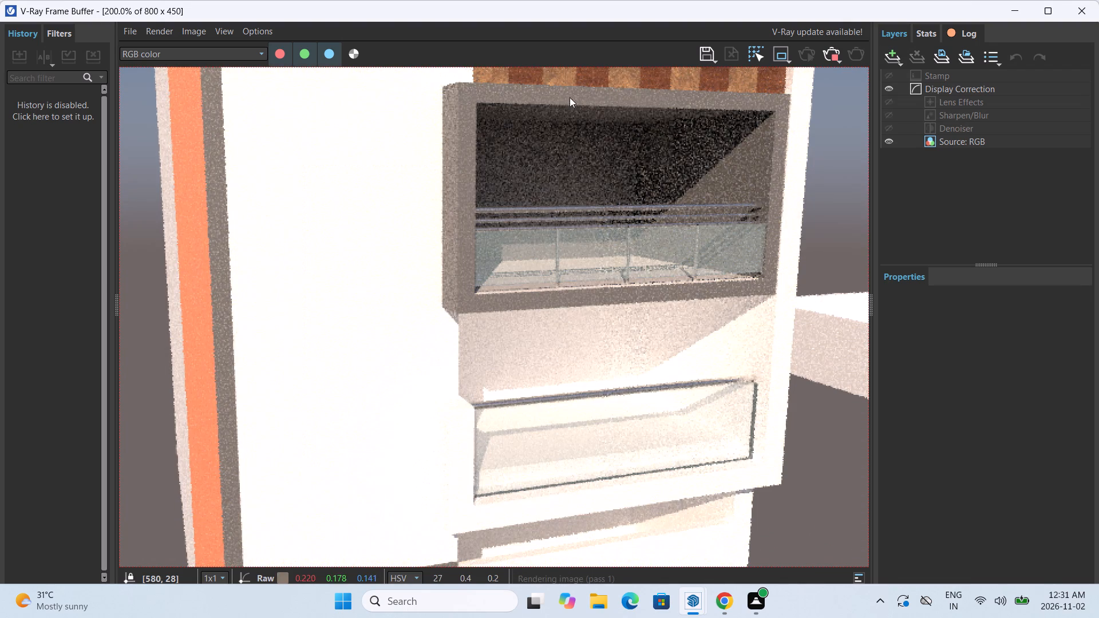
scroll(596, 188, down, 2)
middle_drag(629, 240, 536, 251)
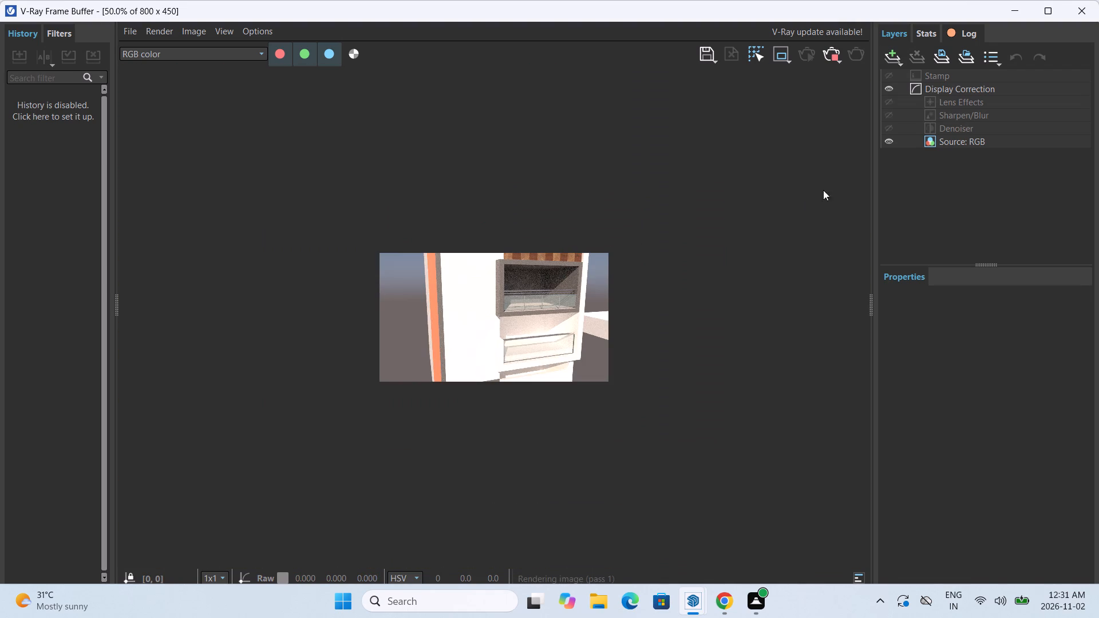
click(1098, 14)
middle_drag(837, 262, 813, 273)
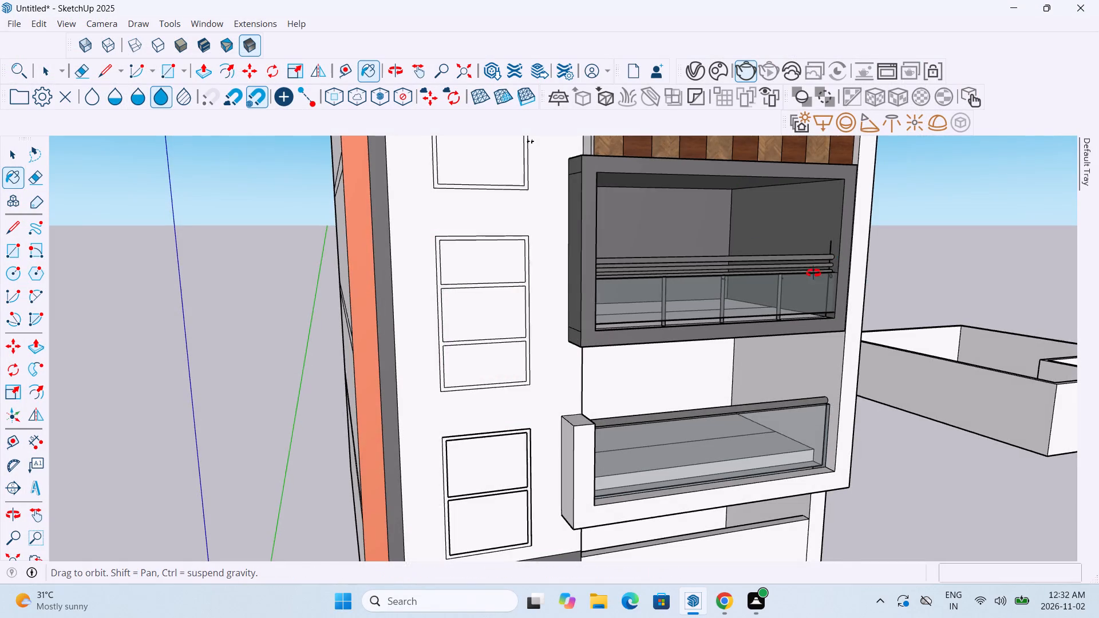
middle_drag(813, 273, 713, 256)
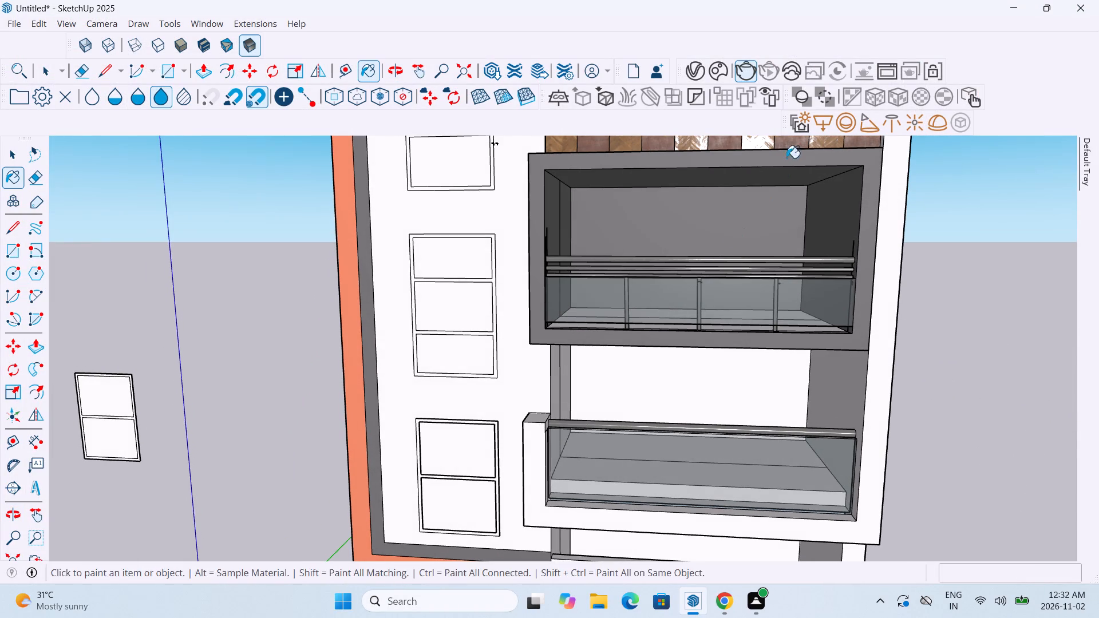
click(746, 70)
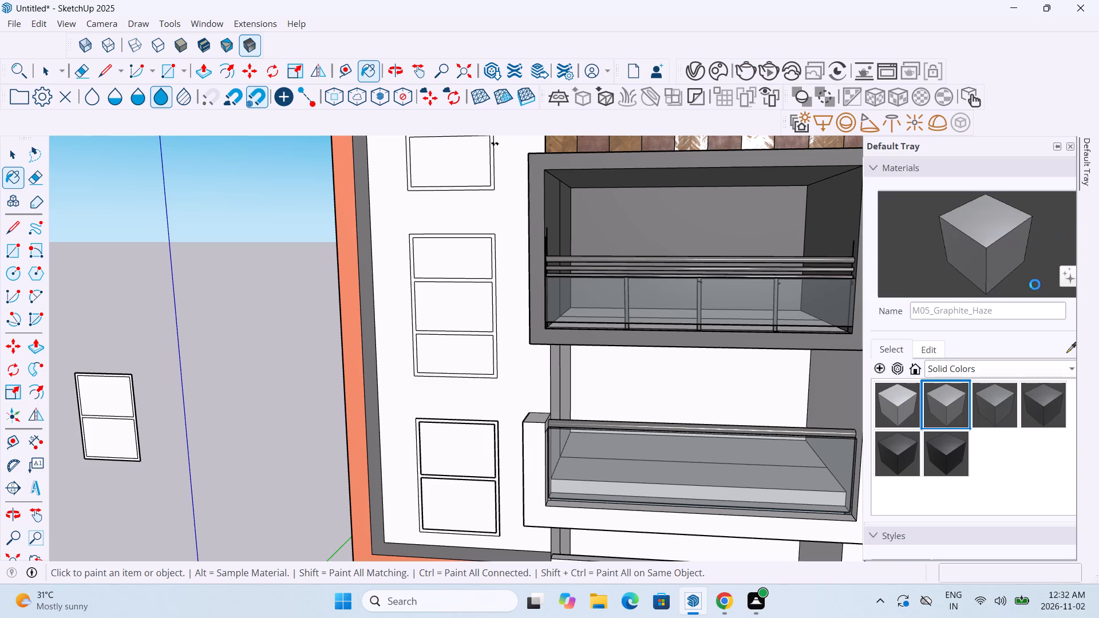
Repaint the upper balcony's back wall with the first white shade of the neutral Solid Colors.
scroll(902, 424, down, 18)
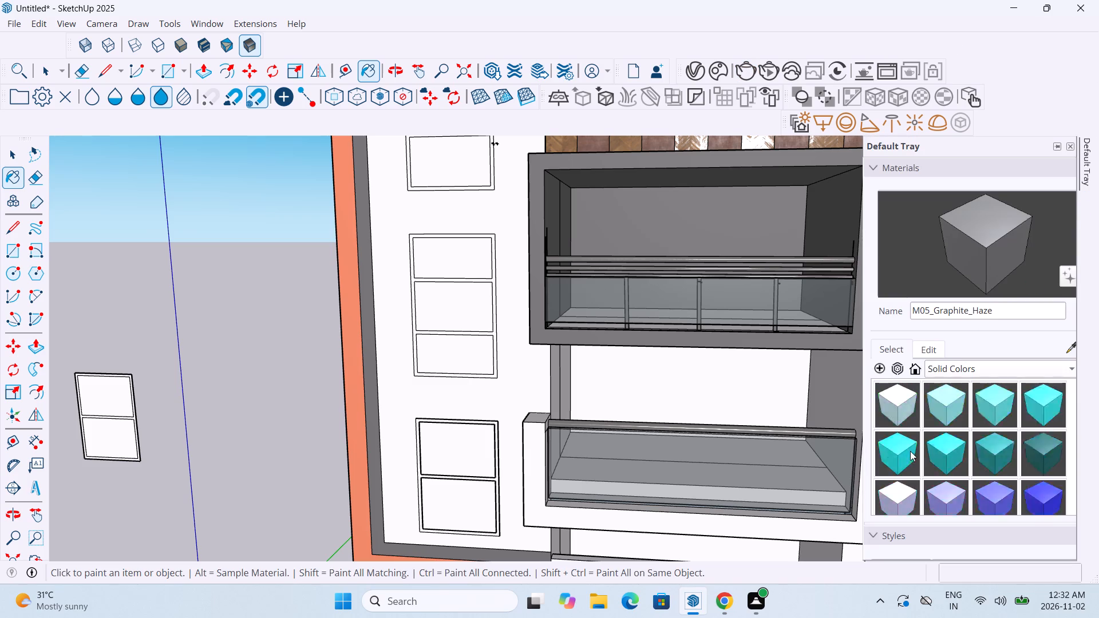
scroll(910, 451, down, 19)
scroll(942, 384, up, 5)
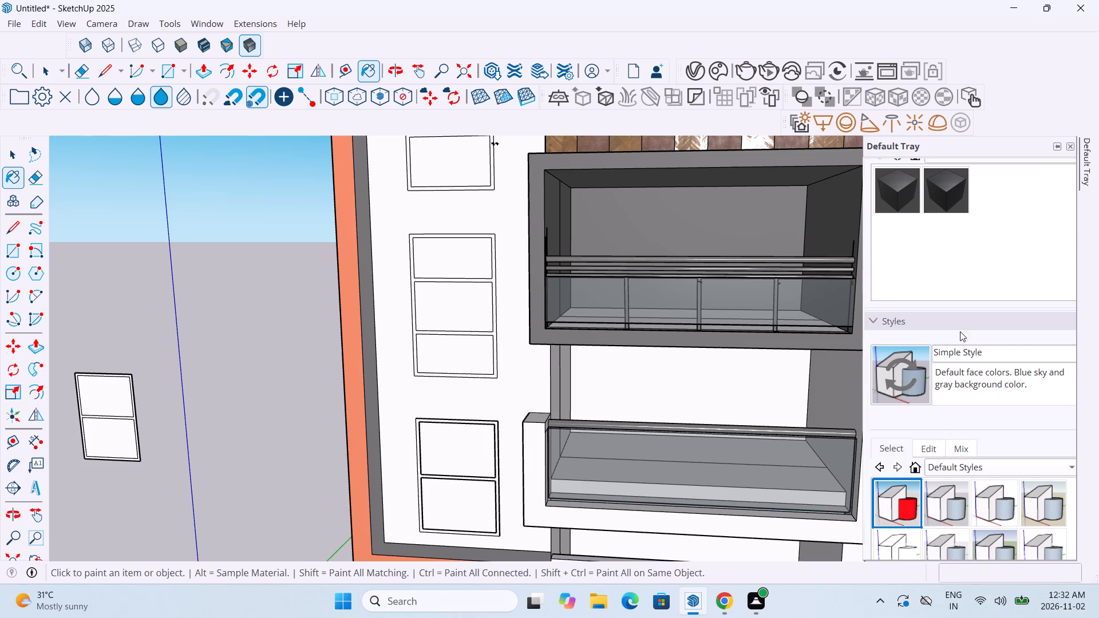
scroll(960, 322, up, 3)
click(902, 243)
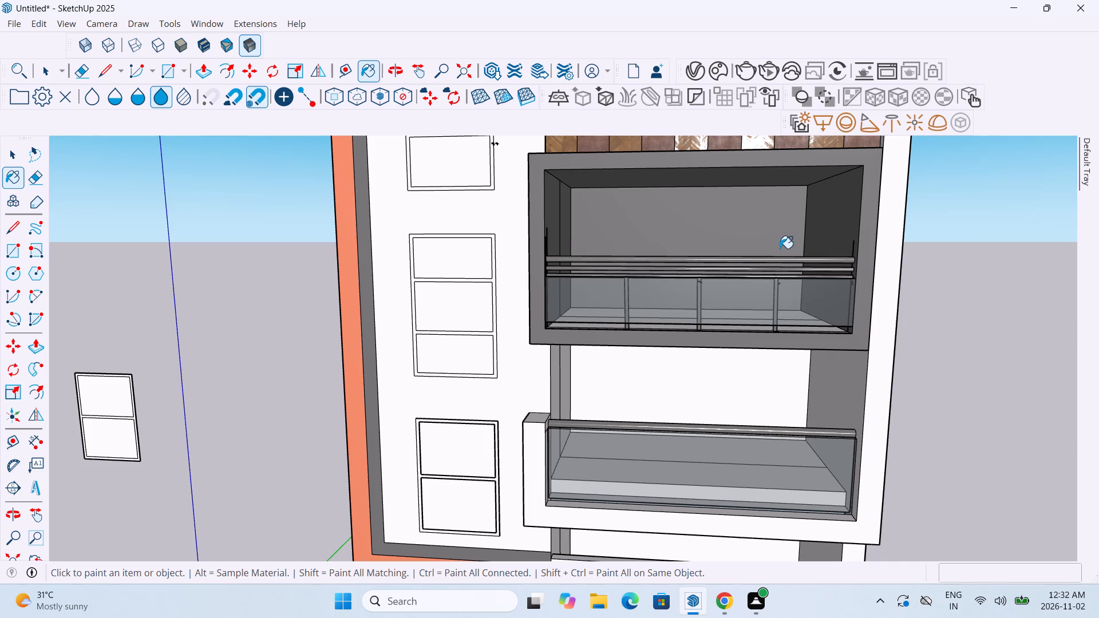
click(780, 239)
Repaint the upper balcony's inner side wall faces and the small strip behind the glass railing with the second white shade of the neutral Solid Colors.
scroll(780, 239, up, 4)
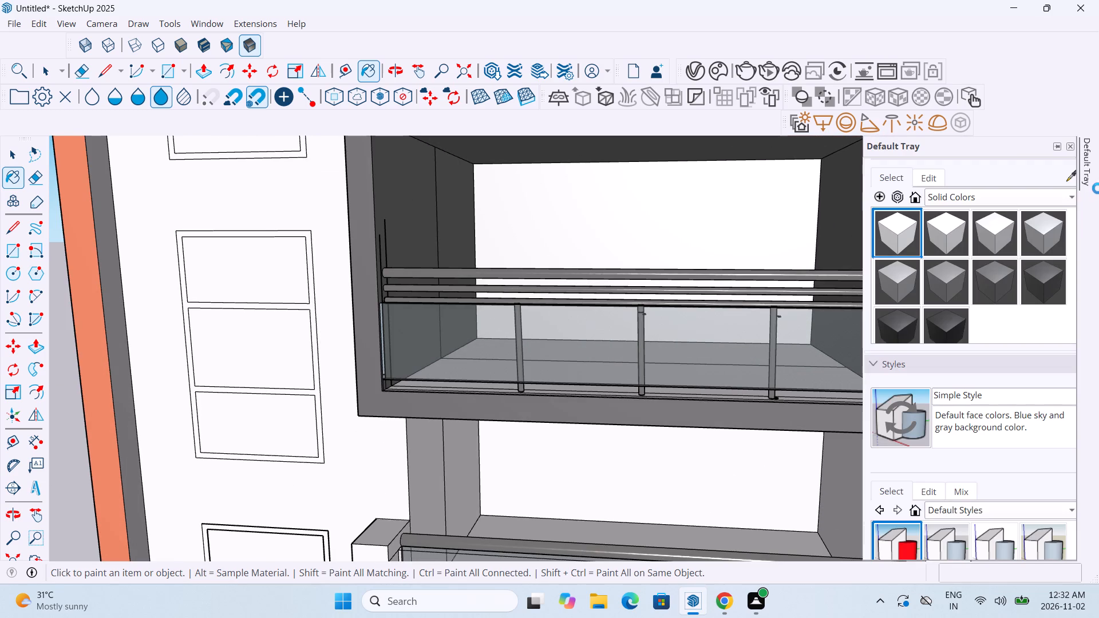
scroll(921, 252, down, 3)
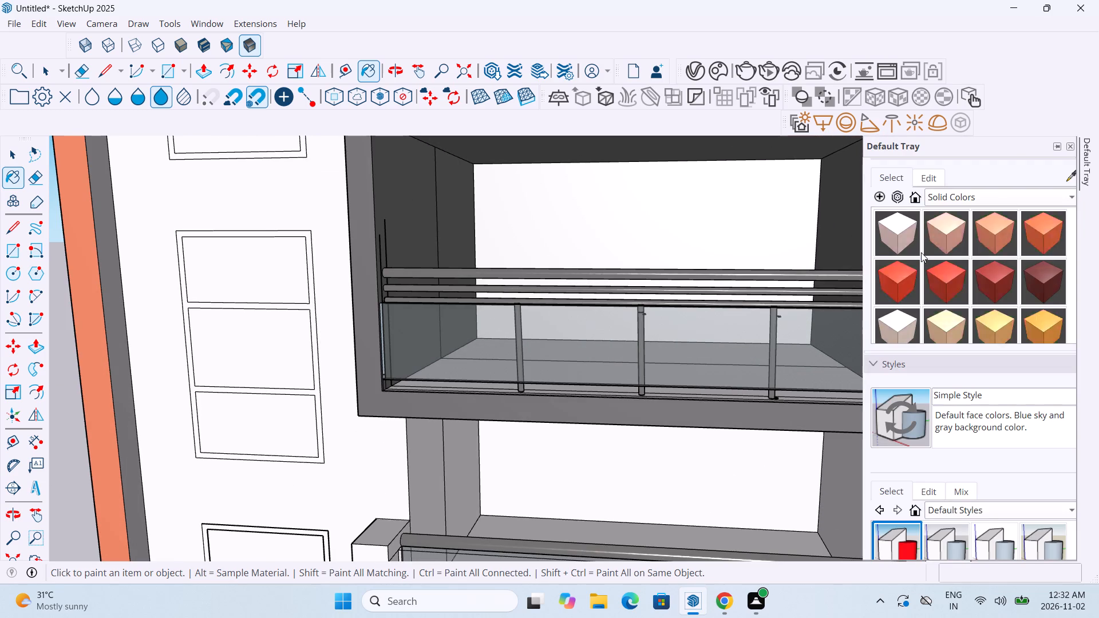
scroll(921, 252, down, 2)
scroll(921, 252, down, 20)
scroll(921, 252, down, 2)
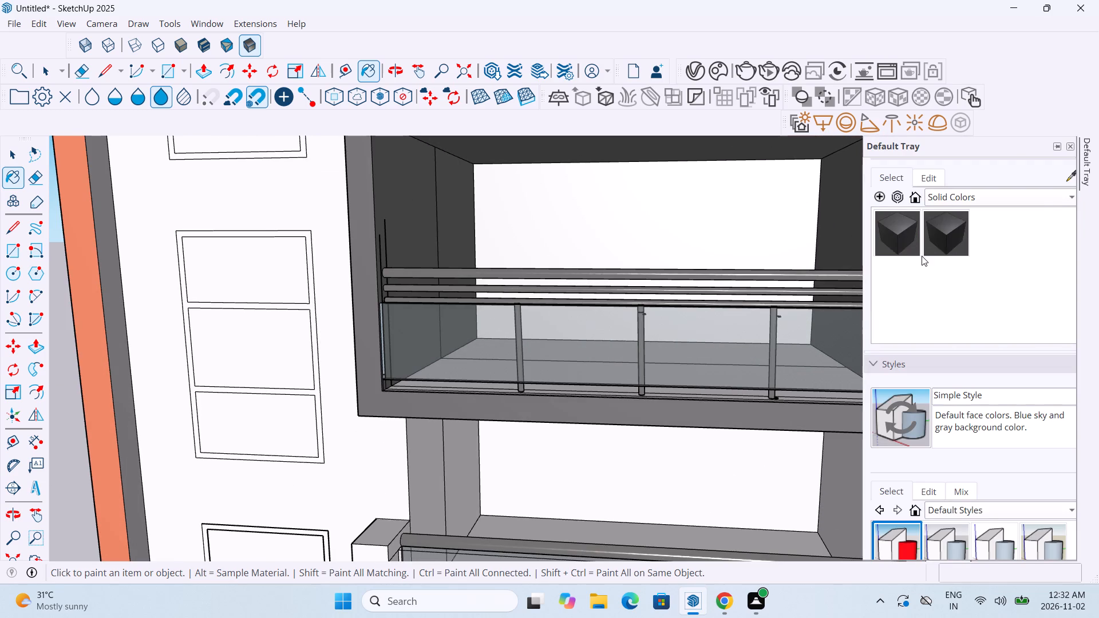
scroll(922, 253, up, 4)
scroll(922, 253, down, 1)
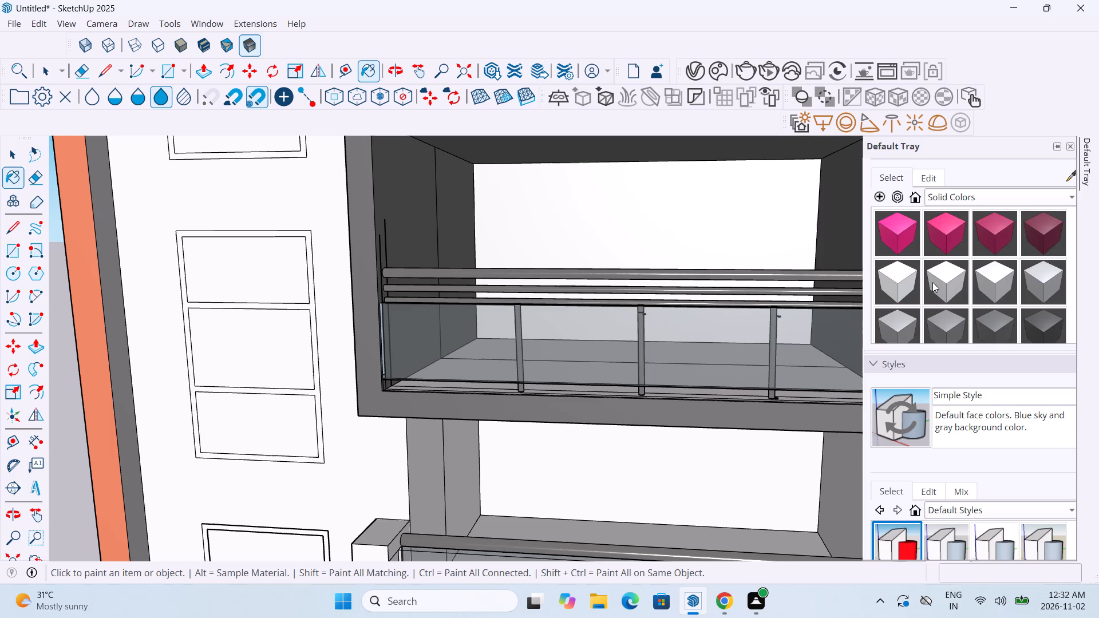
click(948, 281)
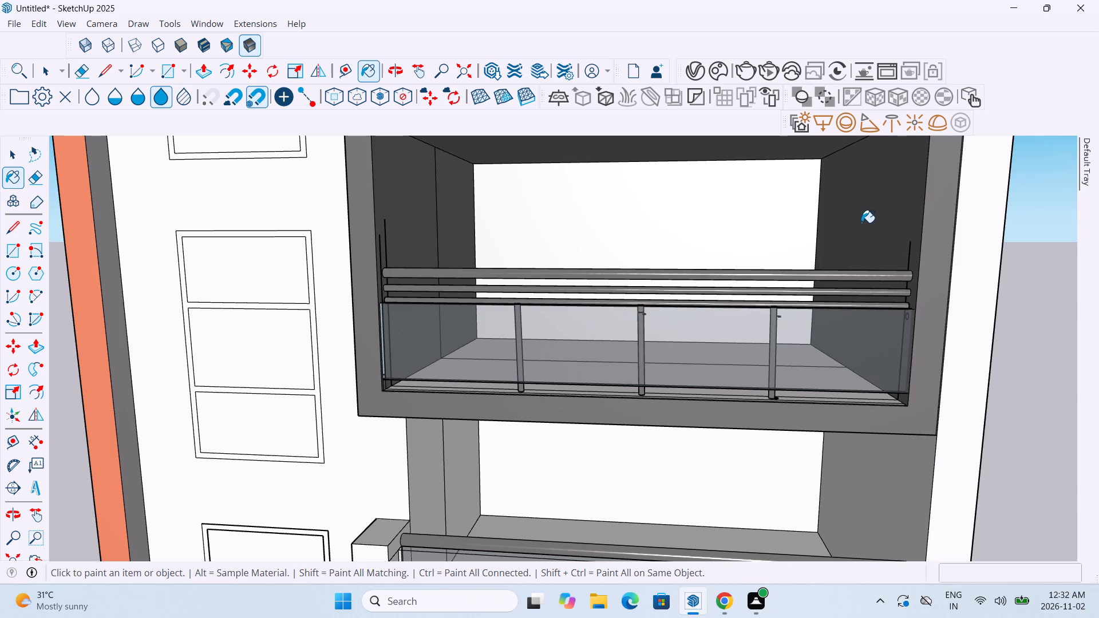
click(861, 222)
click(453, 209)
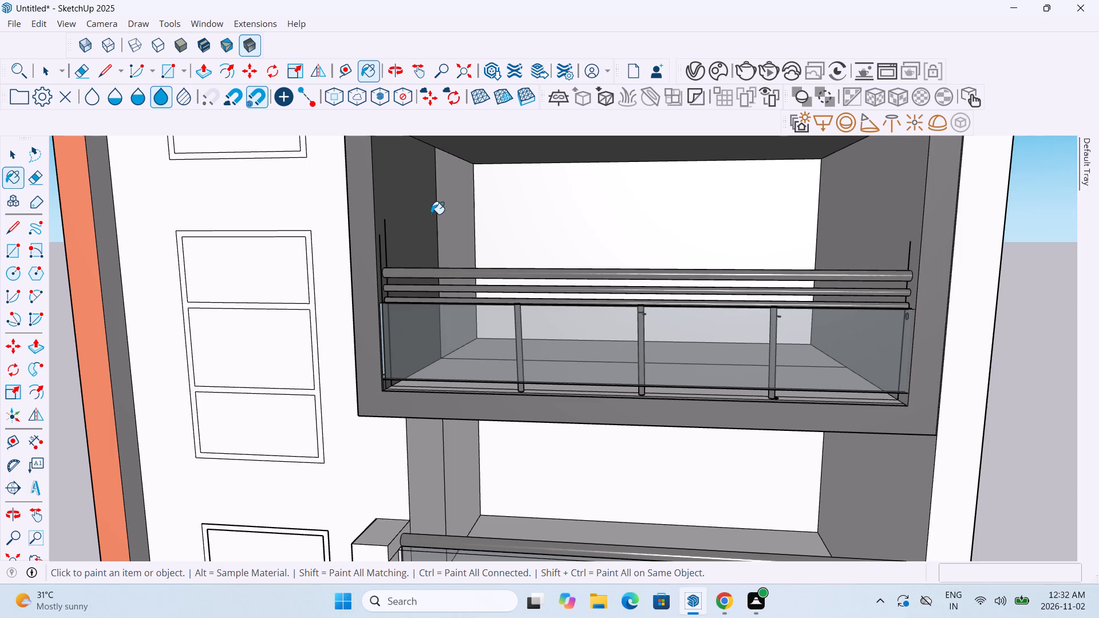
click(429, 215)
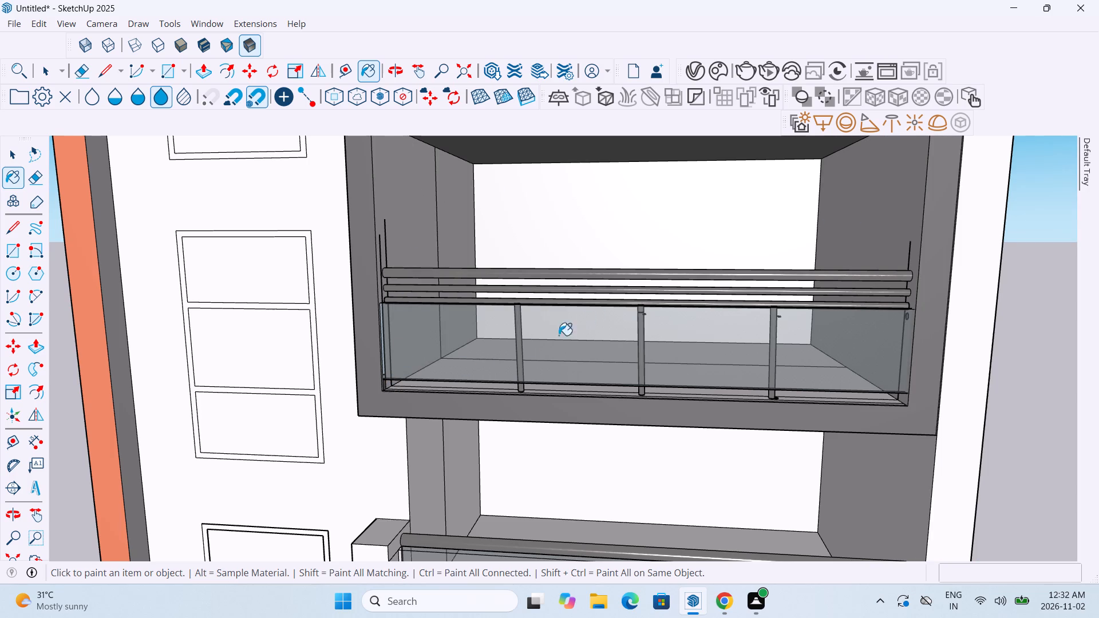
middle_drag(455, 377, 378, 374)
scroll(402, 378, up, 6)
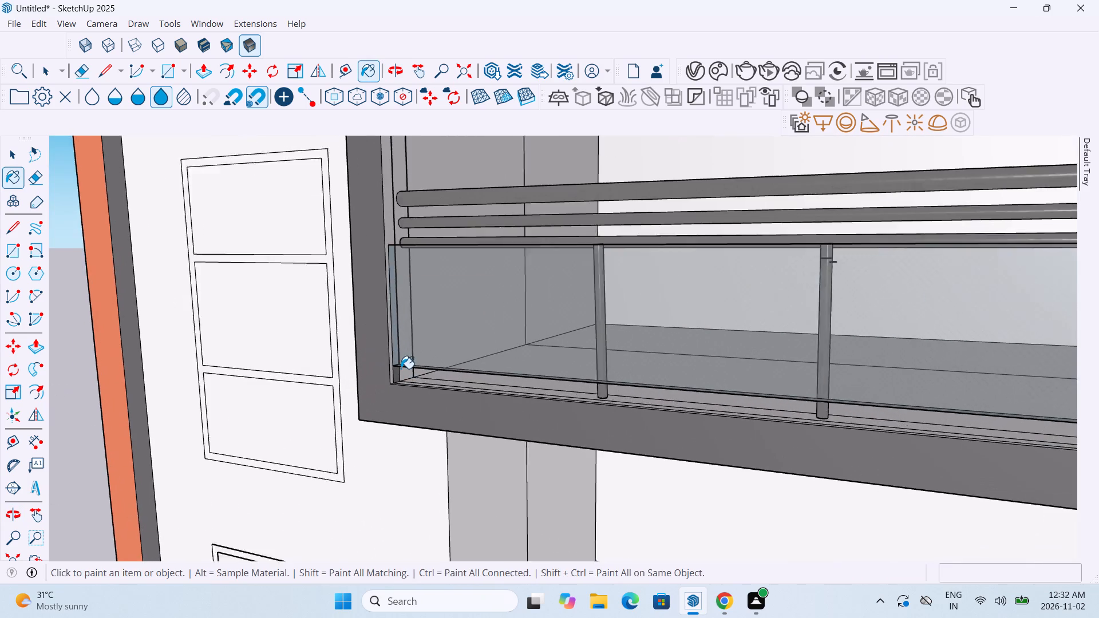
click(396, 375)
scroll(396, 376, down, 15)
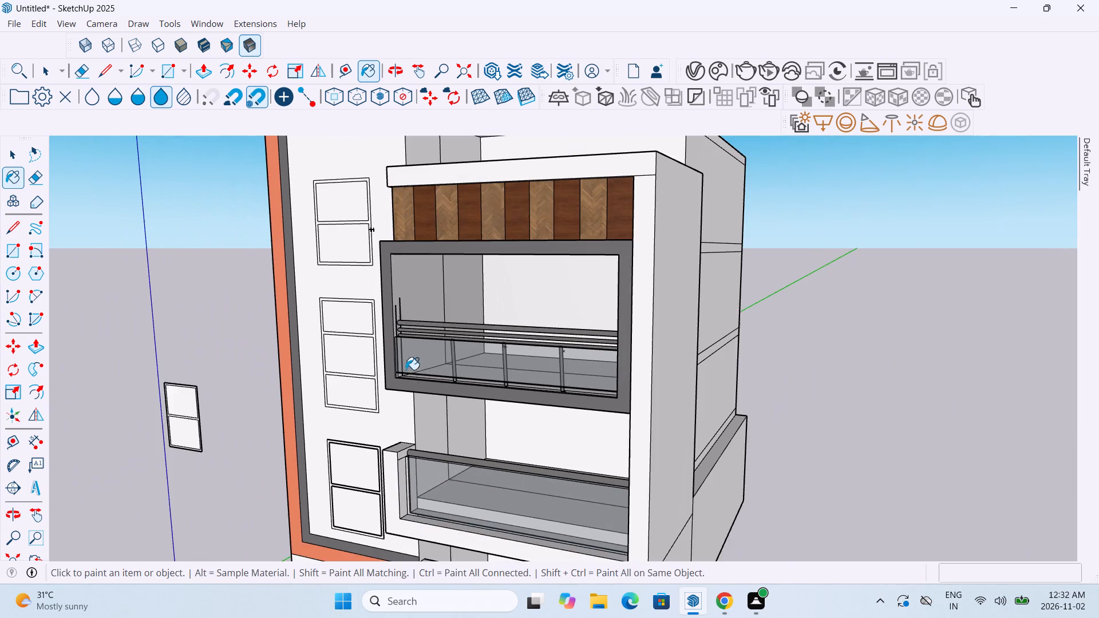
Run a V-Ray test render of the front facade with the white upper balcony walls, zoom into the image and close the frame buffer.
middle_drag(450, 368, 542, 363)
scroll(542, 363, down, 2)
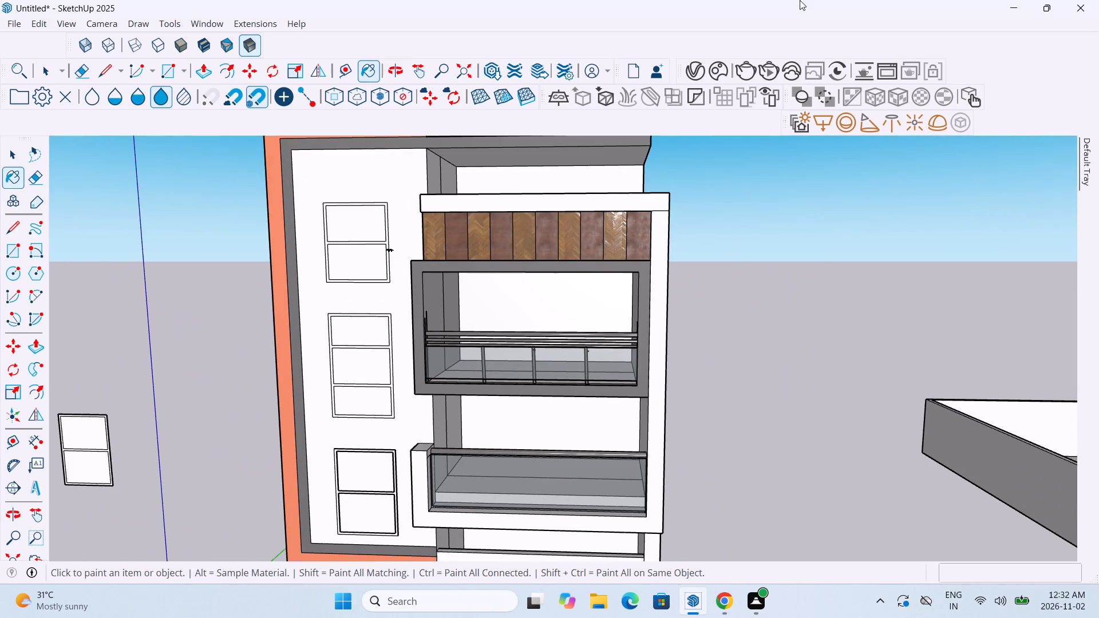
click(741, 76)
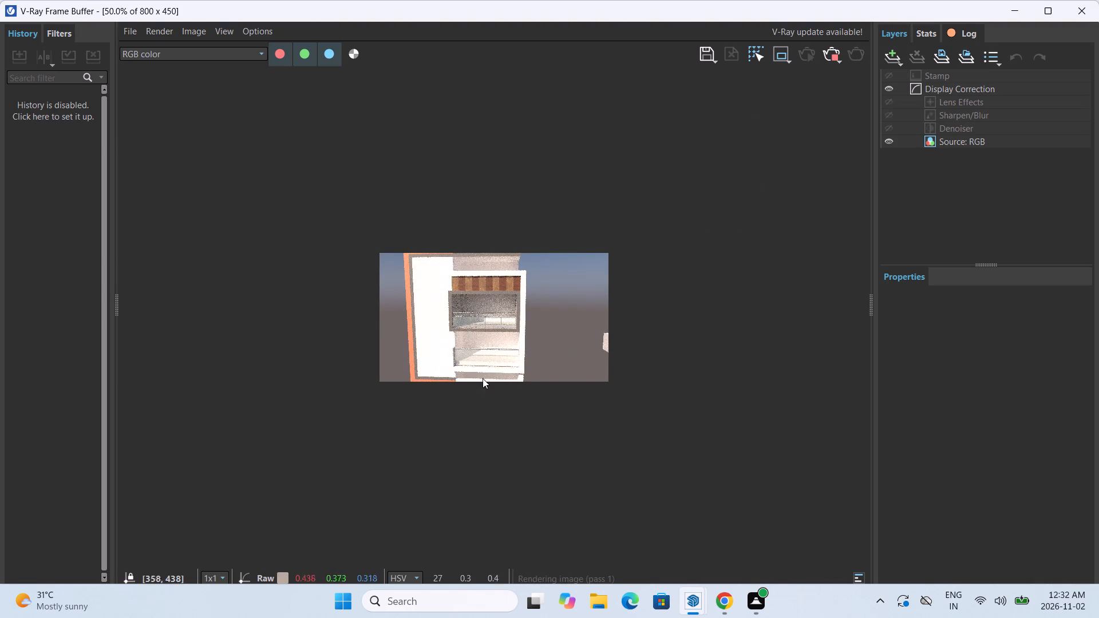
middle_drag(483, 378, 491, 318)
scroll(484, 385, up, 5)
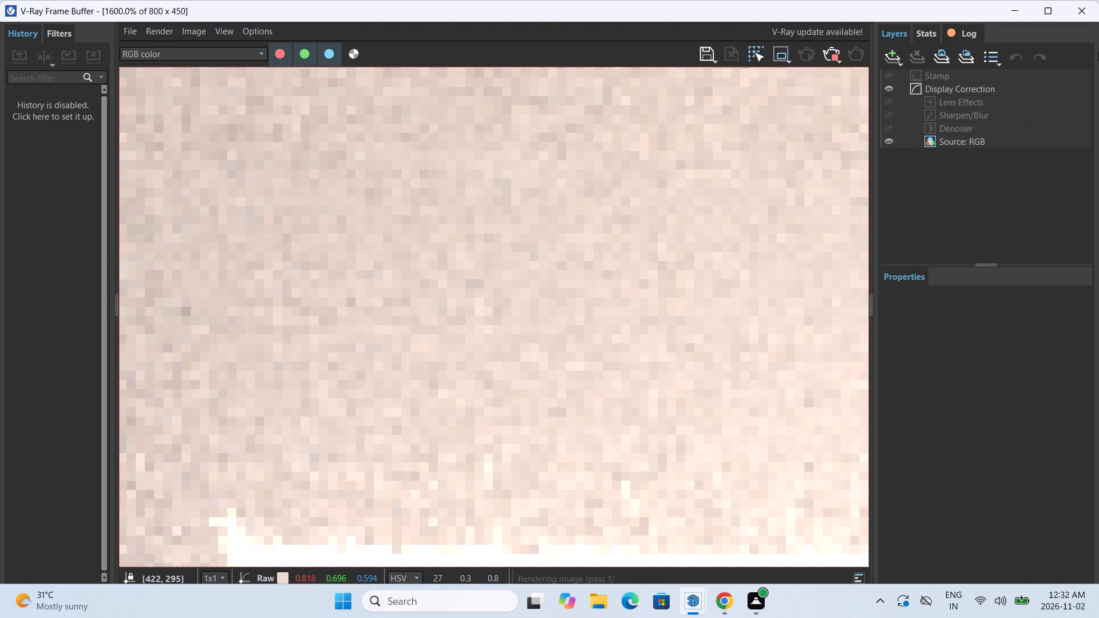
click(1086, 15)
Choose a grey shade from the neutral Solid Colors for painting the lower balcony.
middle_drag(478, 526, 494, 495)
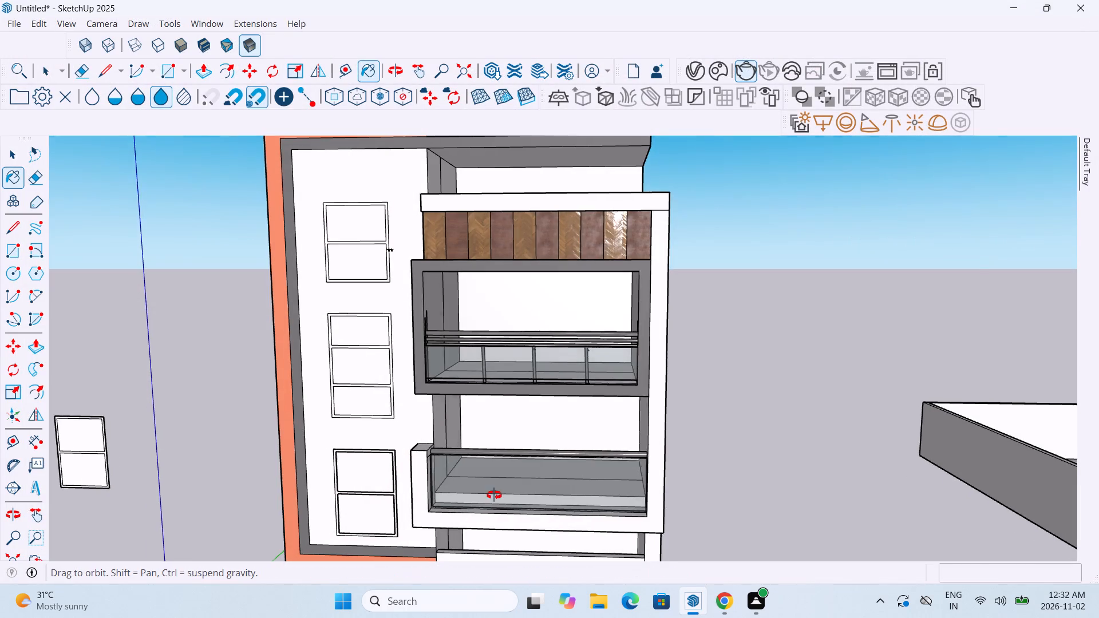
middle_drag(494, 495, 512, 462)
scroll(516, 504, up, 10)
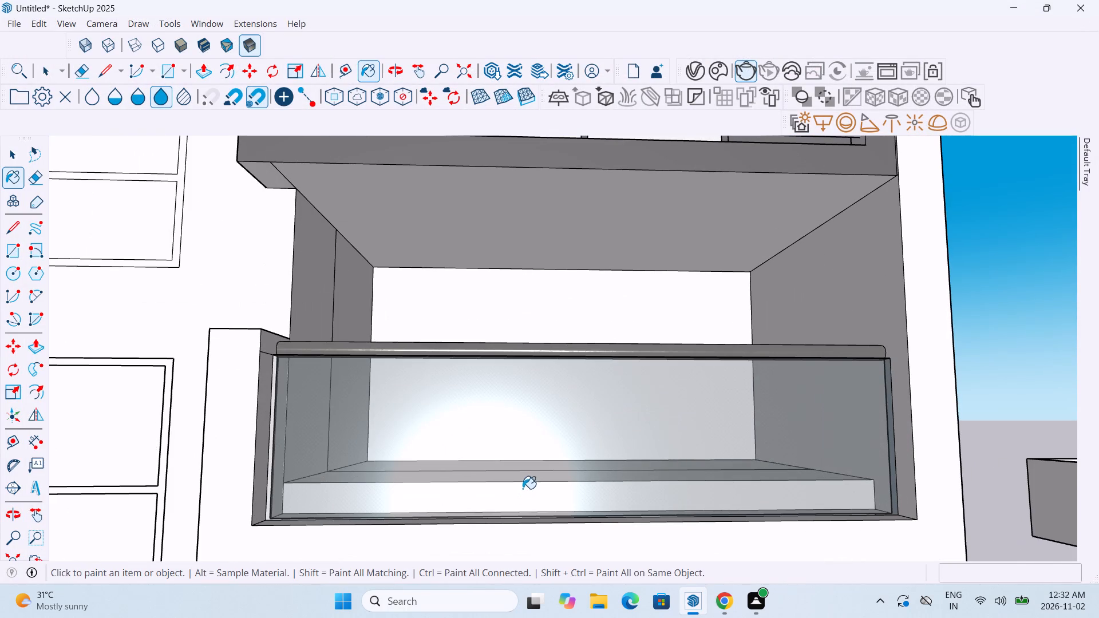
middle_drag(649, 458, 626, 561)
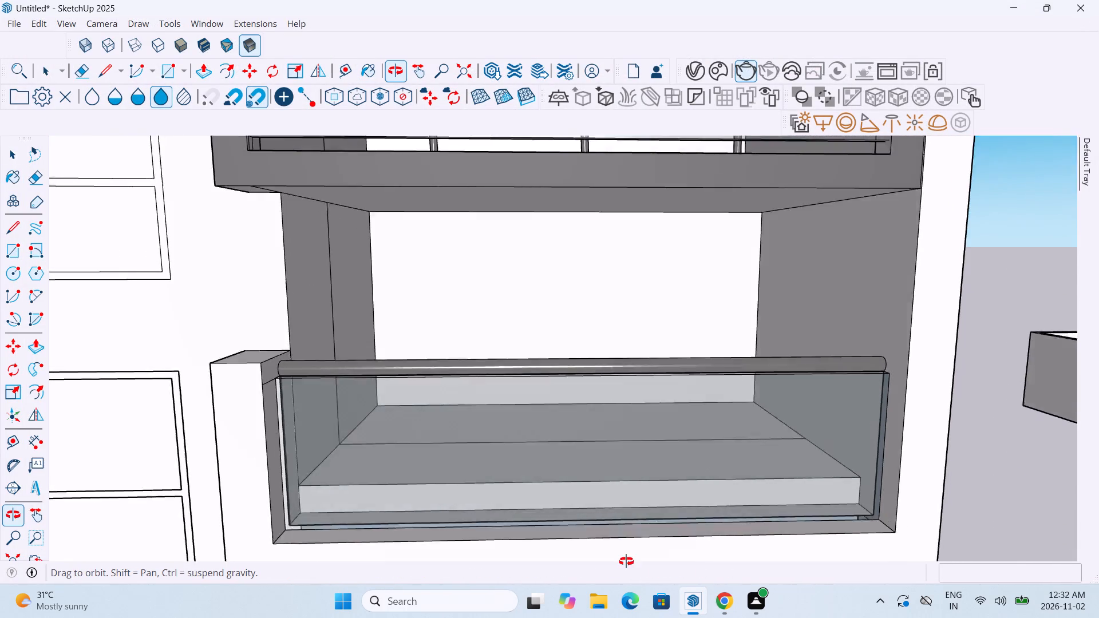
middle_drag(626, 561, 626, 562)
middle_drag(669, 482, 656, 520)
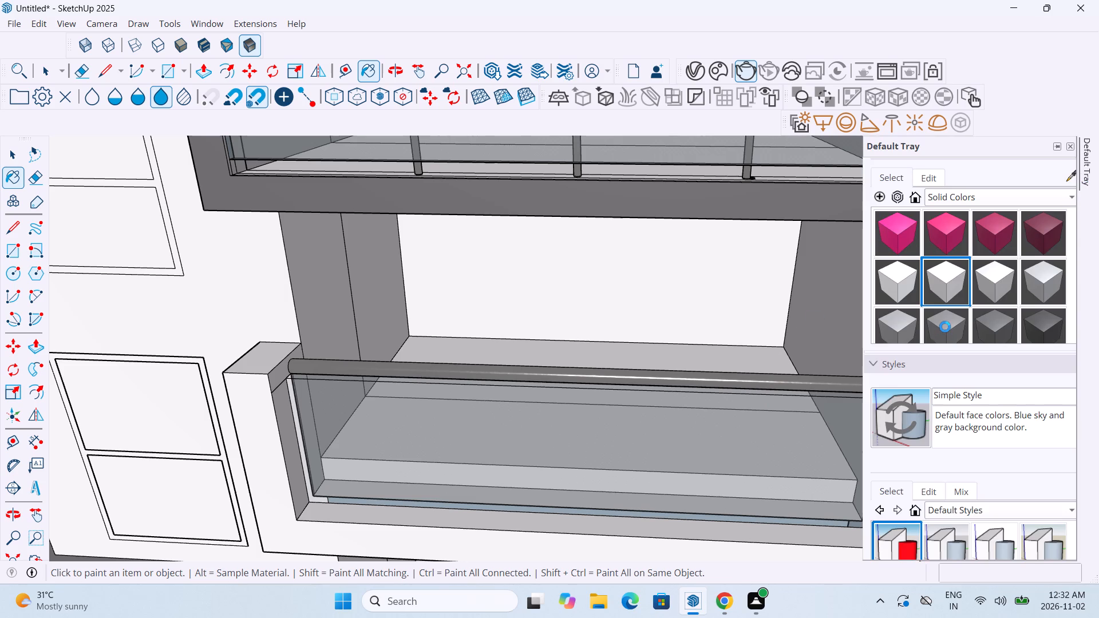
scroll(946, 326, down, 3)
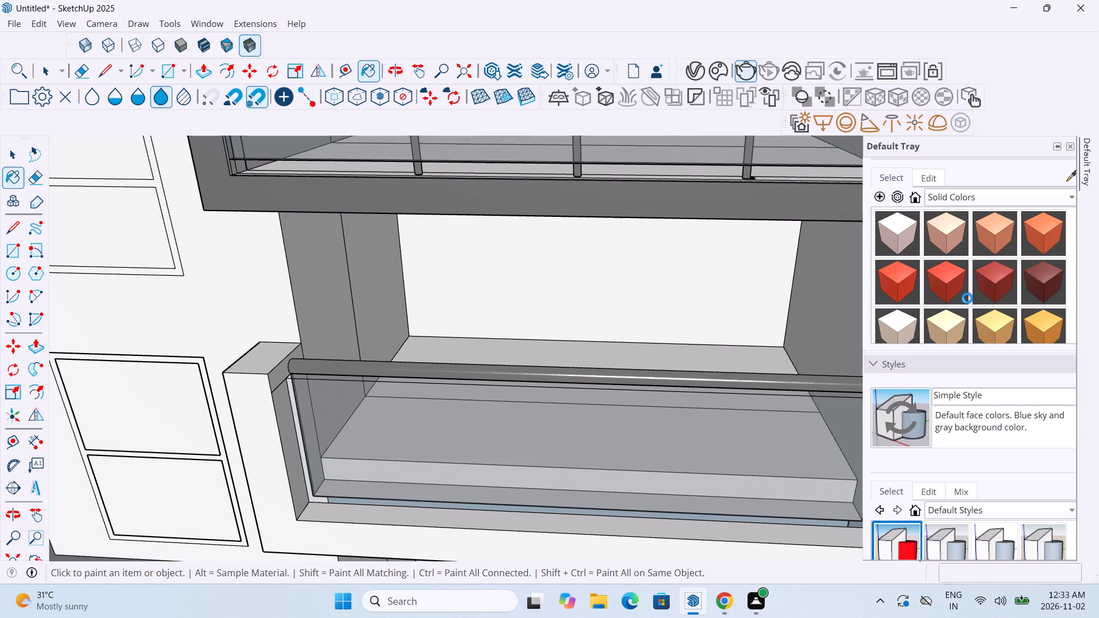
scroll(960, 291, down, 11)
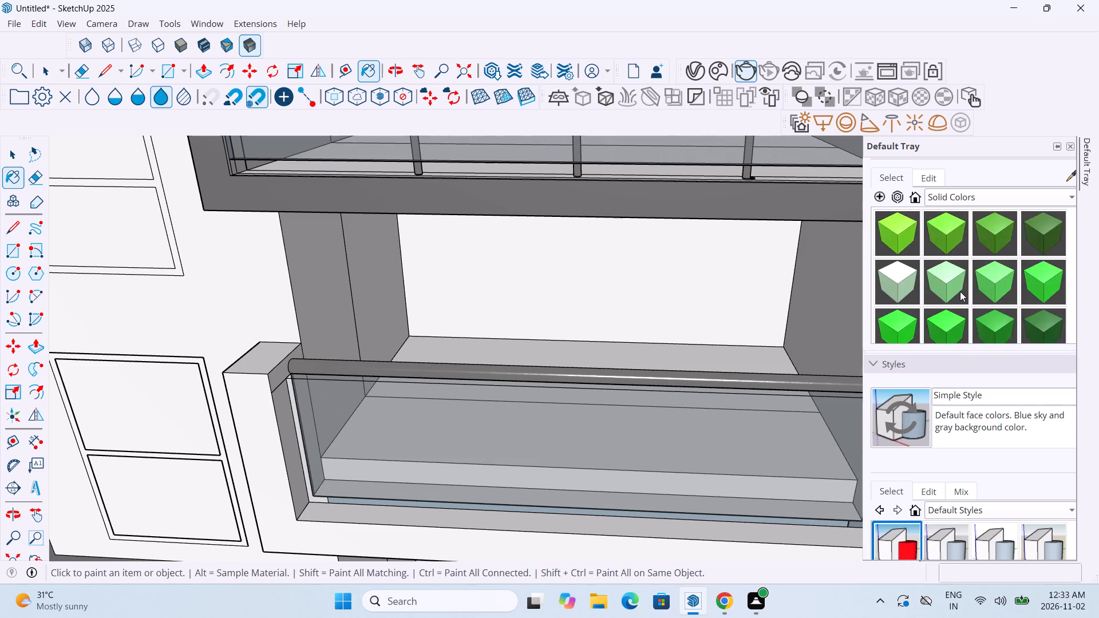
scroll(960, 291, down, 19)
scroll(960, 291, up, 4)
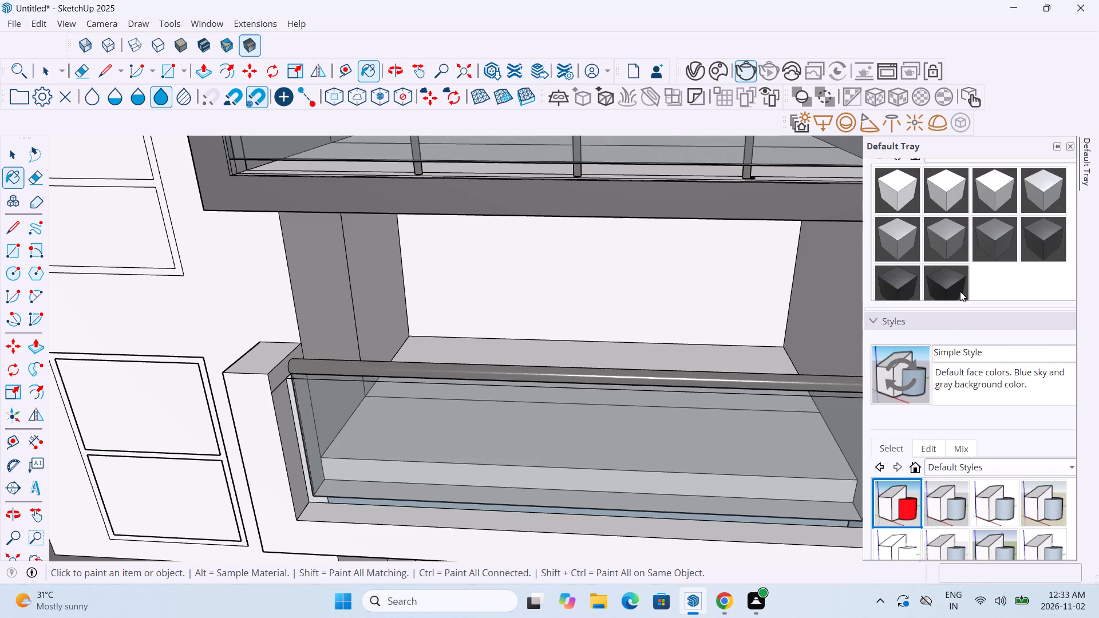
scroll(960, 291, up, 1)
click(956, 284)
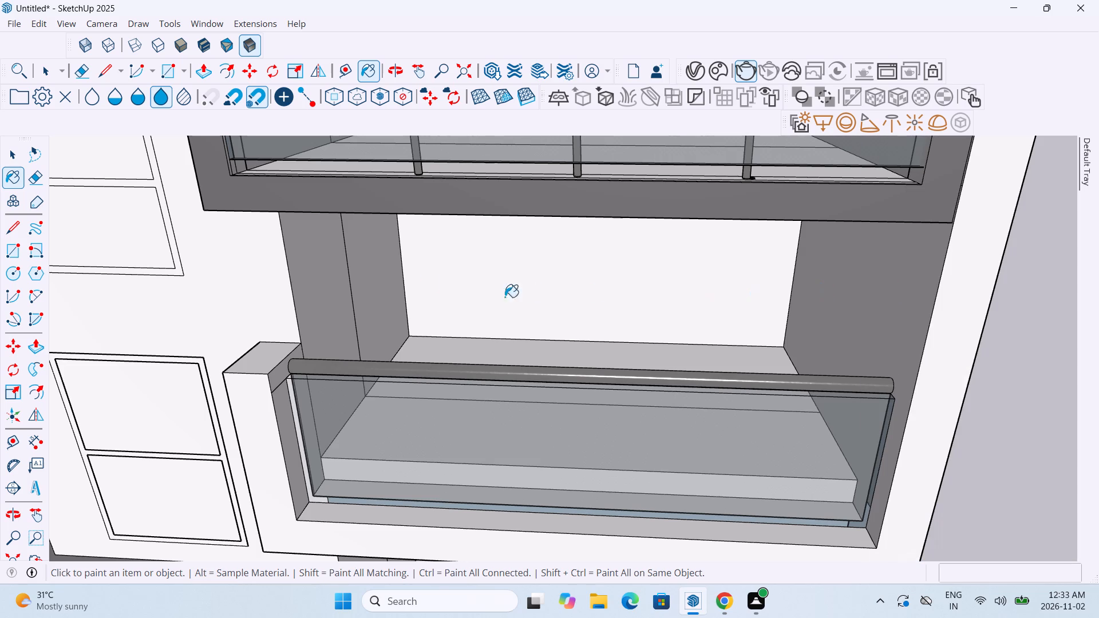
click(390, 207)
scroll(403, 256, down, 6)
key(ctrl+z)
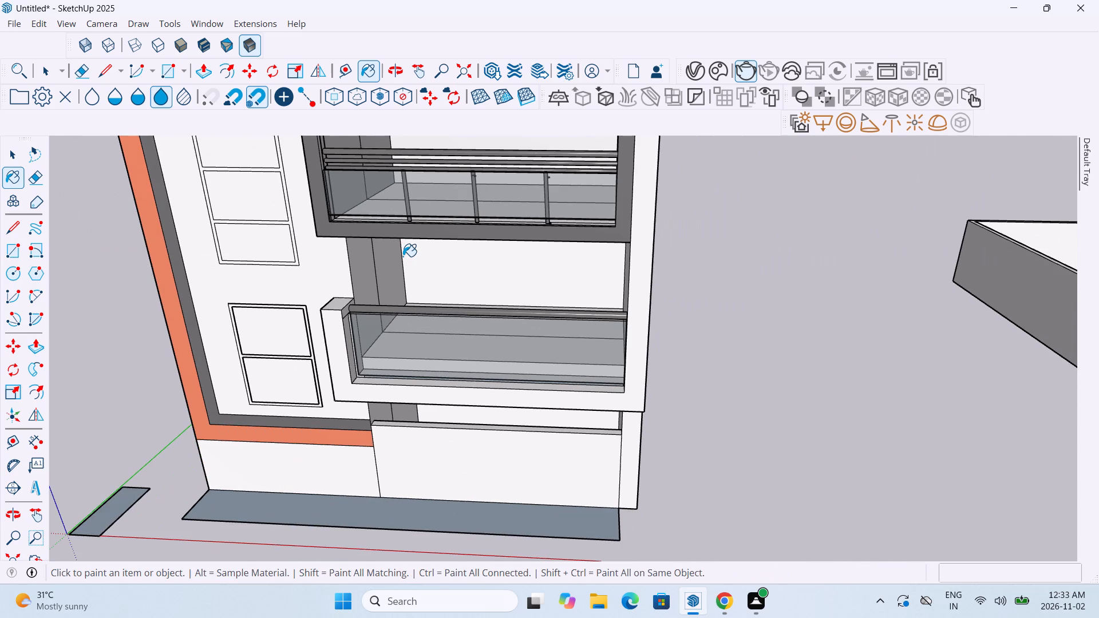
Paint the front face of the lower balcony's raised floor step, behind the glass railing, with the chosen grey.
scroll(418, 291, up, 5)
middle_drag(428, 307, 346, 326)
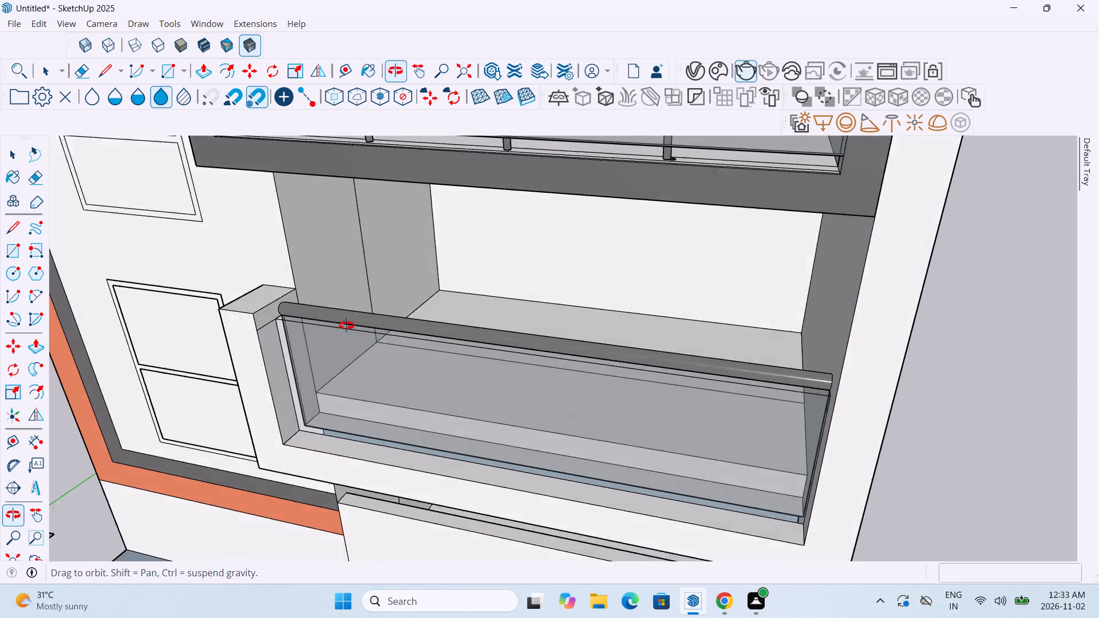
middle_drag(346, 326, 298, 332)
scroll(426, 296, up, 10)
middle_drag(434, 307, 432, 307)
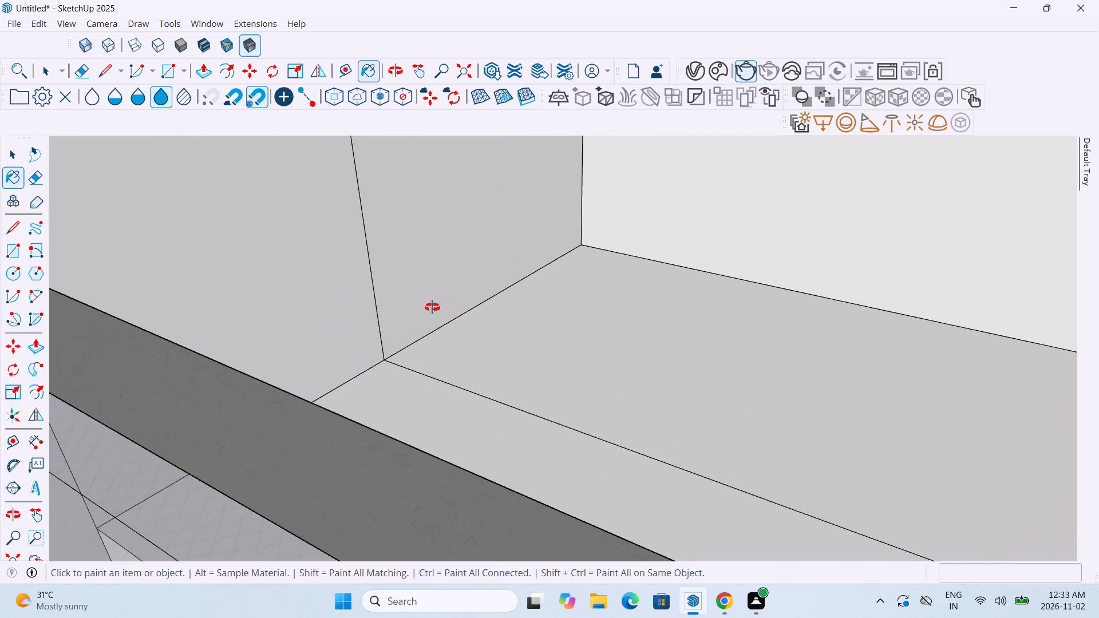
middle_drag(432, 307, 363, 257)
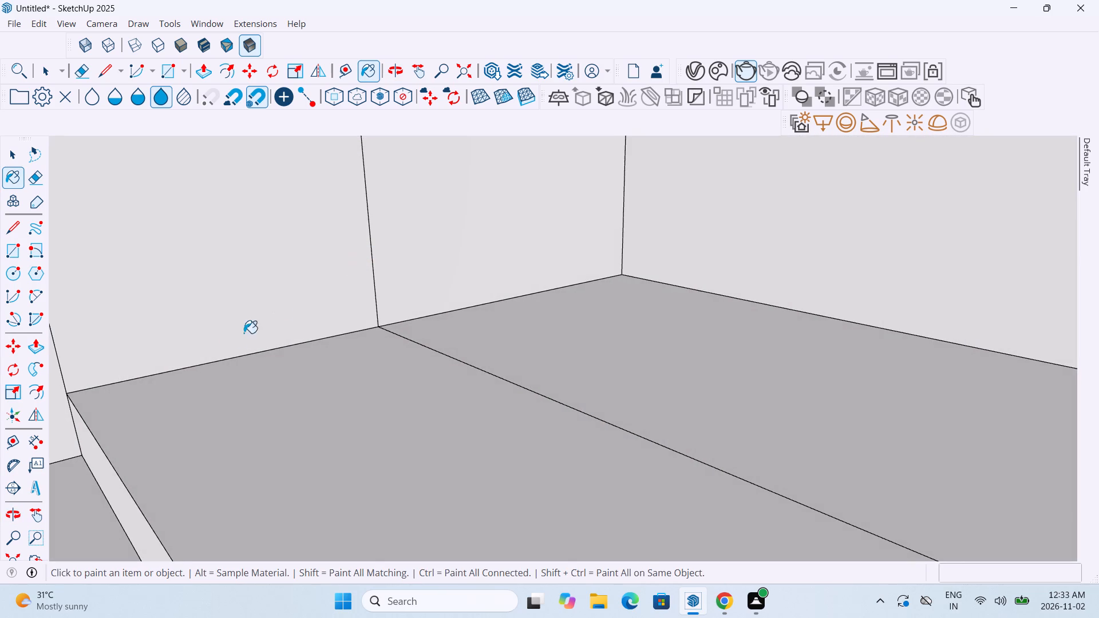
click(107, 493)
Run a V-Ray test render of both balconies from an angled view, inspect the whole image and close the frame buffer.
scroll(129, 478, down, 15)
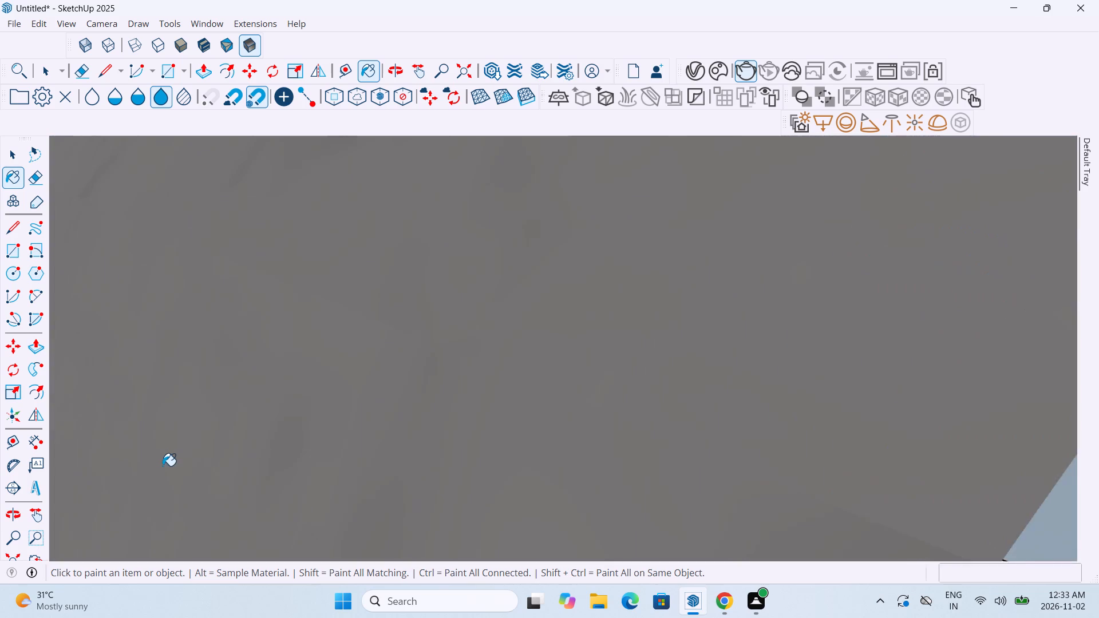
scroll(163, 466, down, 20)
scroll(163, 466, down, 20)
scroll(163, 466, down, 9)
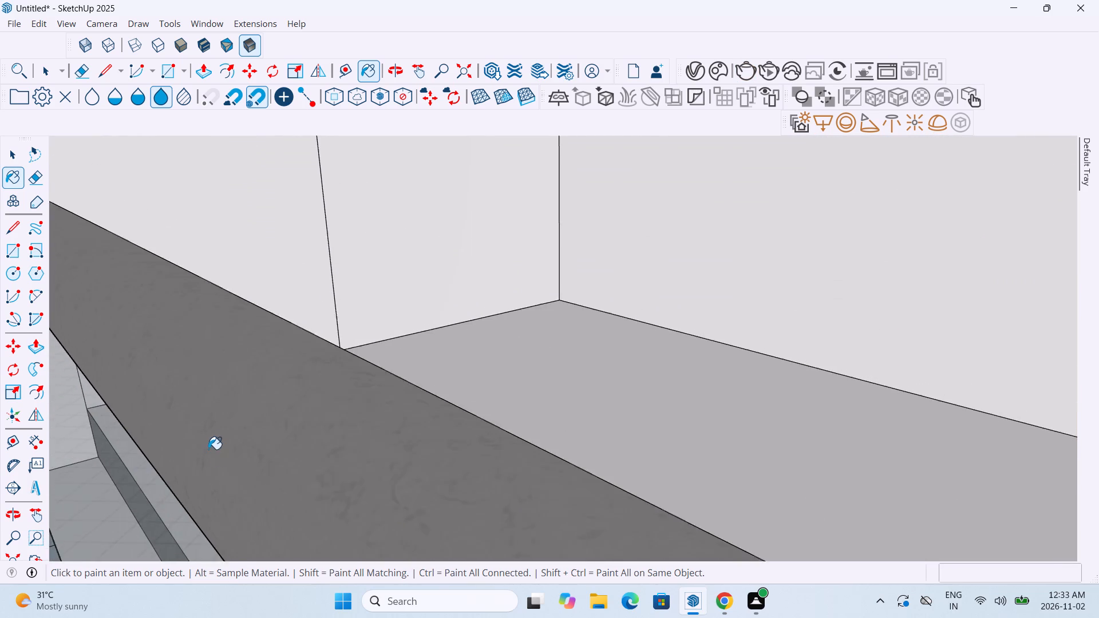
scroll(208, 449, down, 13)
middle_drag(219, 469, 339, 435)
scroll(339, 435, down, 10)
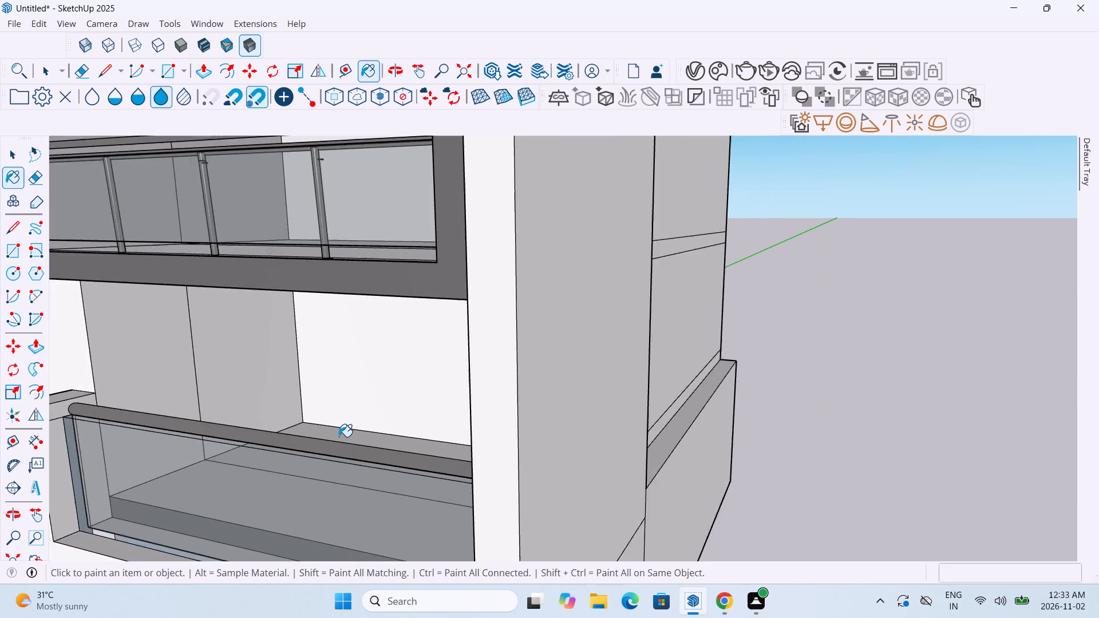
scroll(339, 437, down, 6)
middle_drag(351, 474, 405, 445)
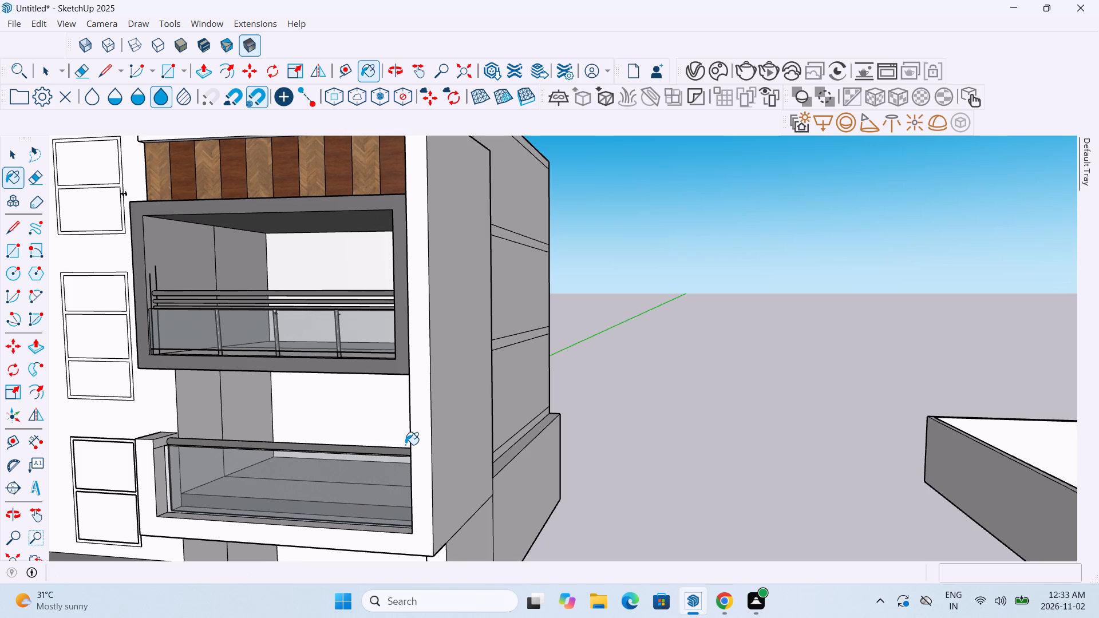
click(749, 72)
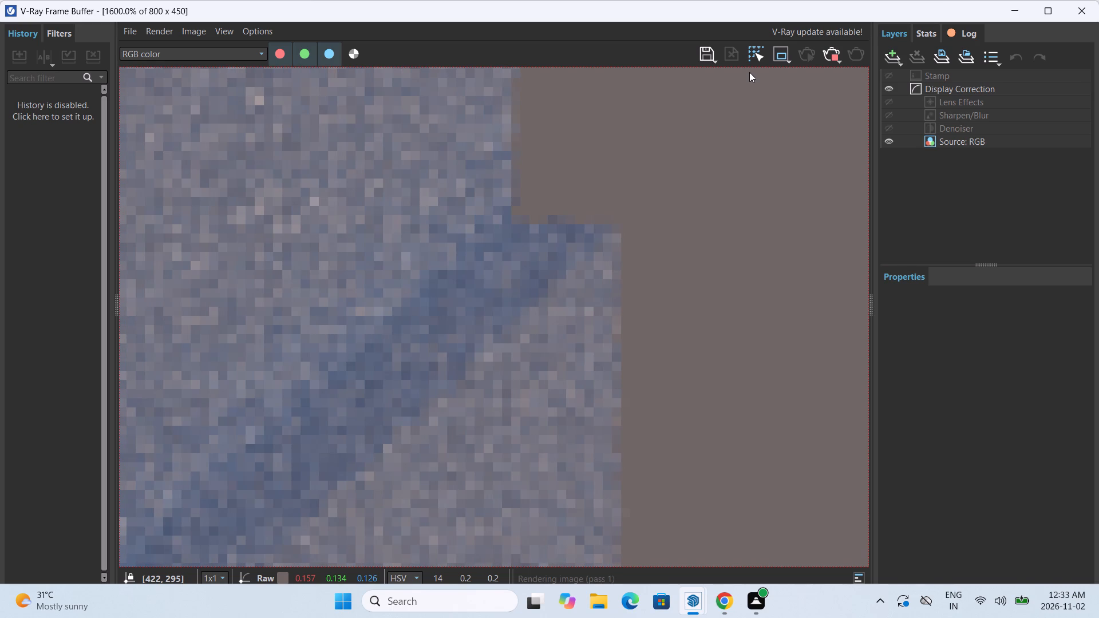
scroll(717, 193, down, 7)
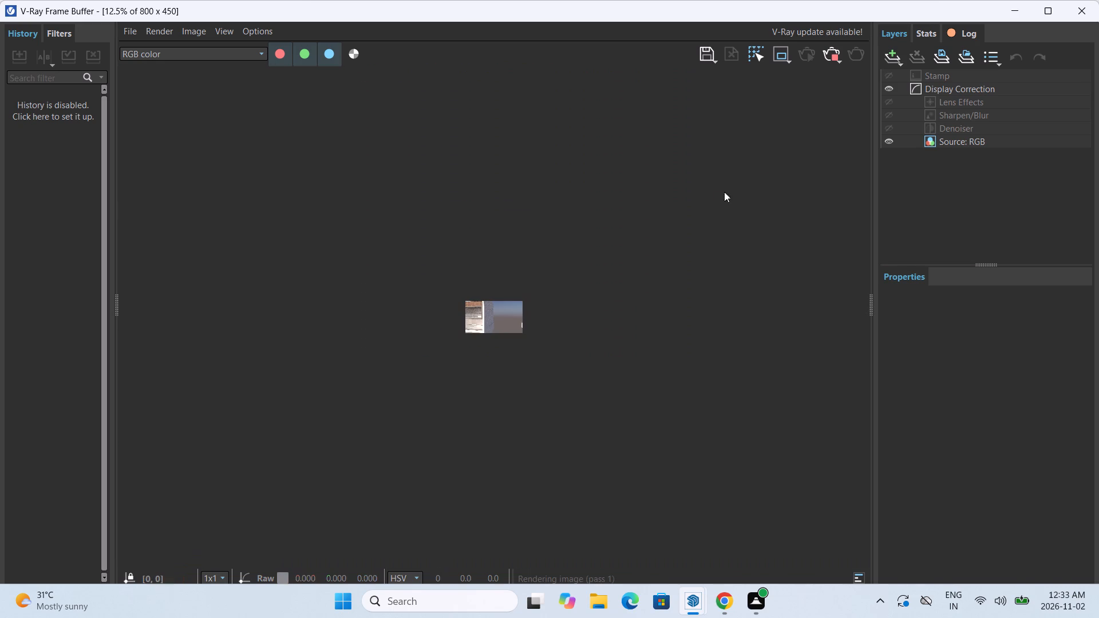
scroll(483, 321, up, 6)
scroll(483, 321, down, 3)
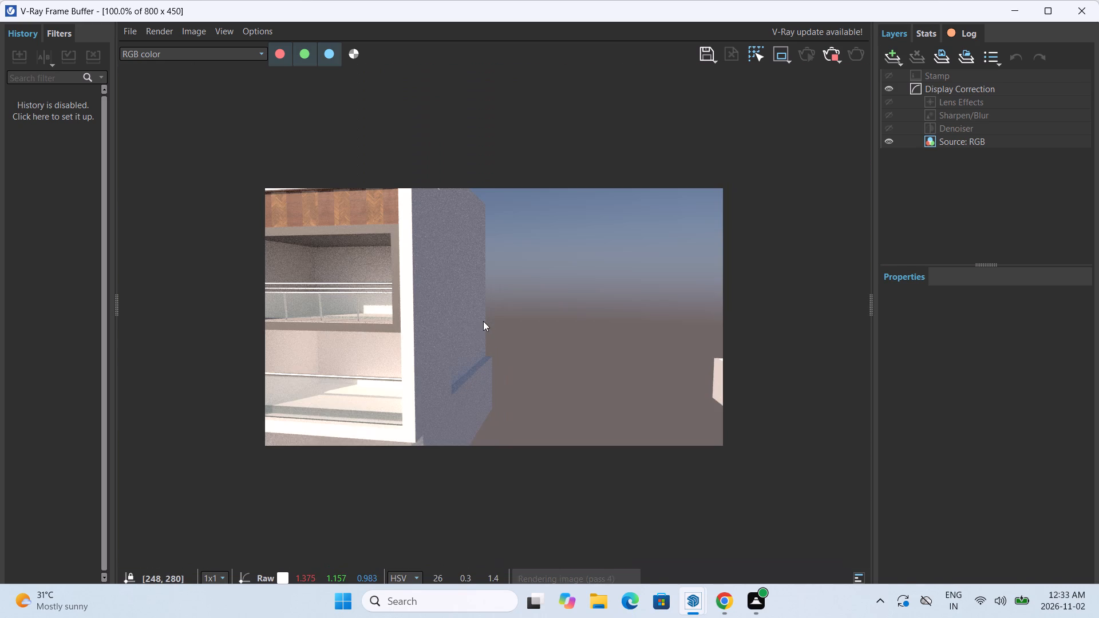
click(1085, 2)
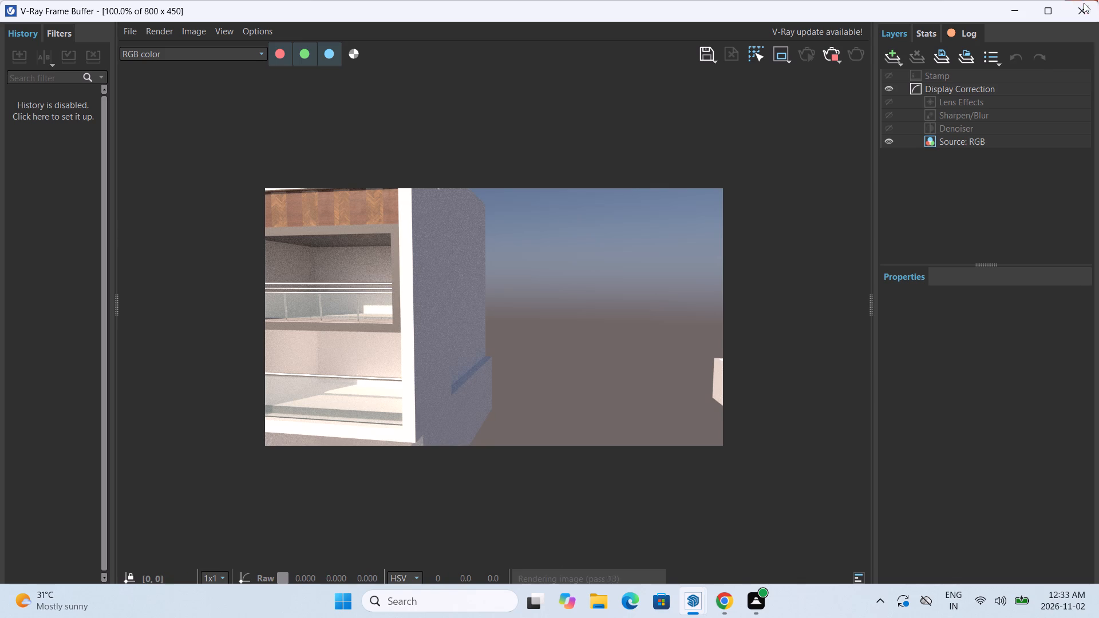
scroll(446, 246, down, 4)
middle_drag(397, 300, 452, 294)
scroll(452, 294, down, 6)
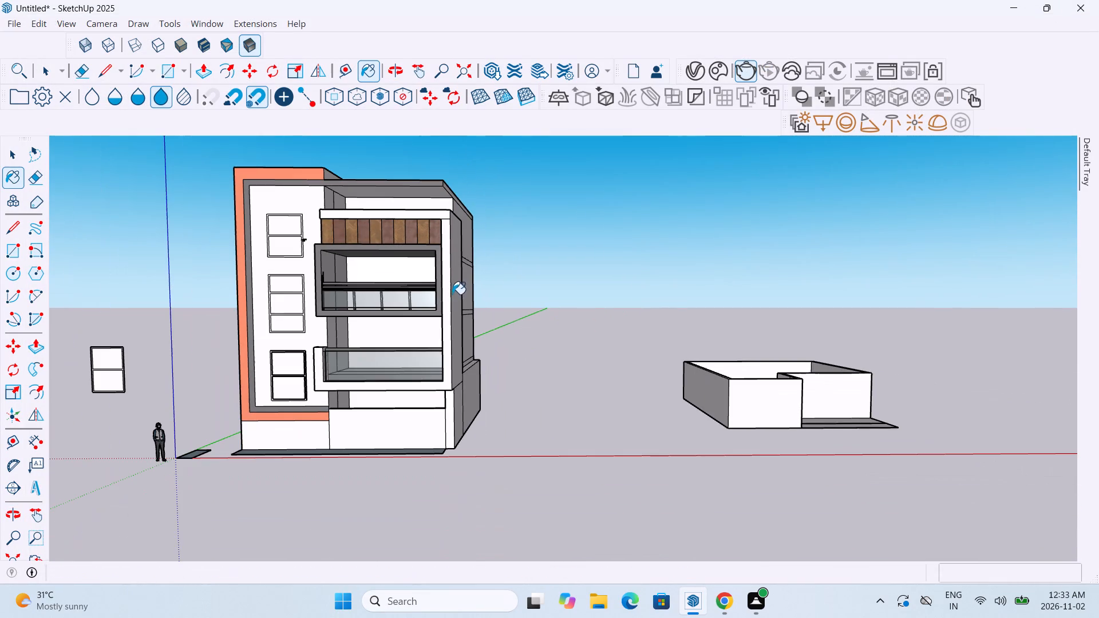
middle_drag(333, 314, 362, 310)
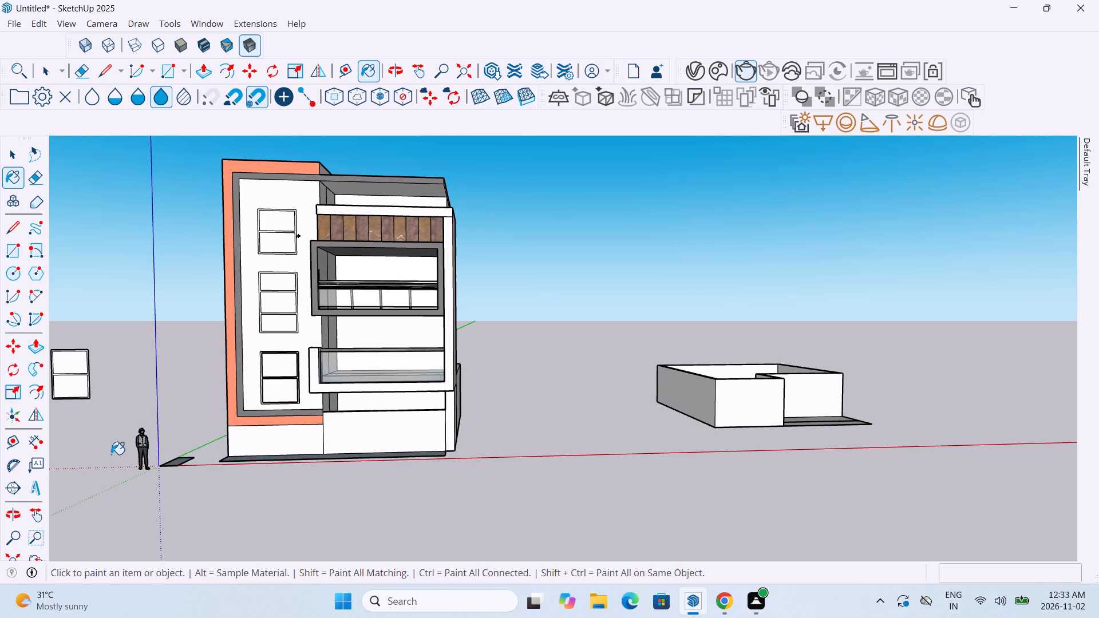
Draw a rectangle about 9' 6" by 12' 7" on the building's flat roof, near its front edge.
middle_drag(399, 269, 386, 388)
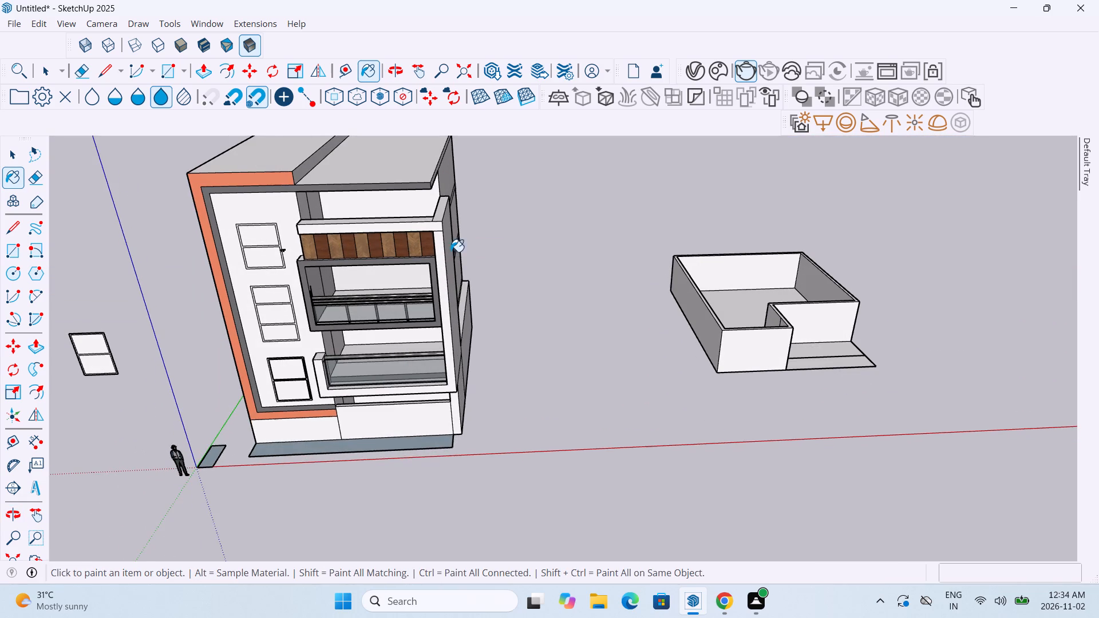
scroll(442, 197, up, 2)
middle_drag(442, 197, 430, 328)
scroll(430, 328, down, 6)
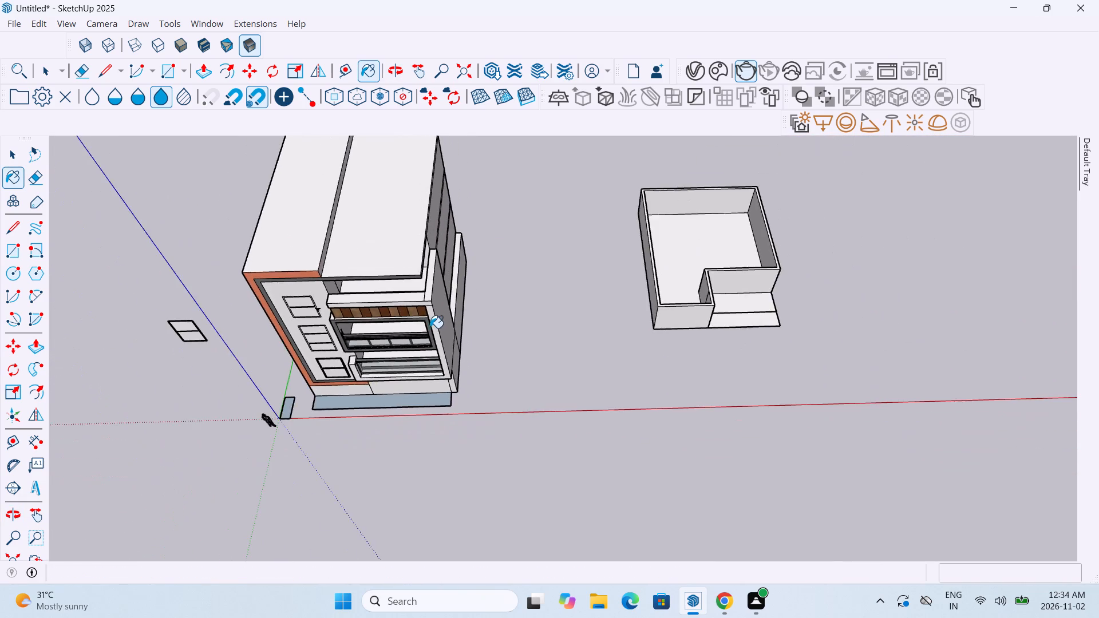
scroll(499, 248, down, 4)
scroll(463, 223, up, 10)
middle_drag(462, 223, 465, 260)
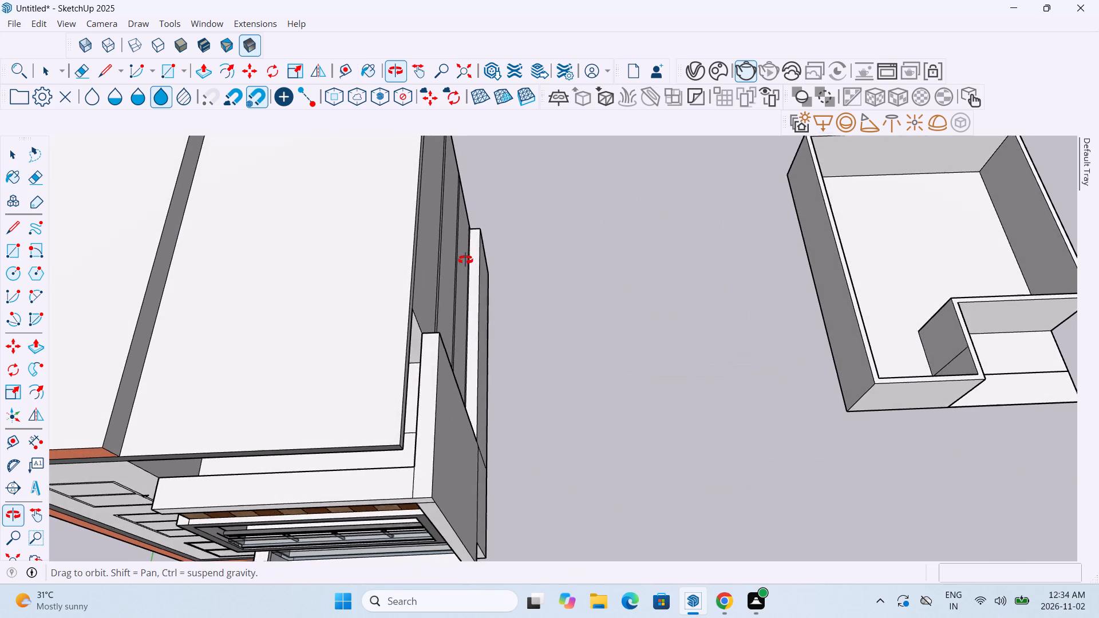
middle_drag(465, 260, 562, 179)
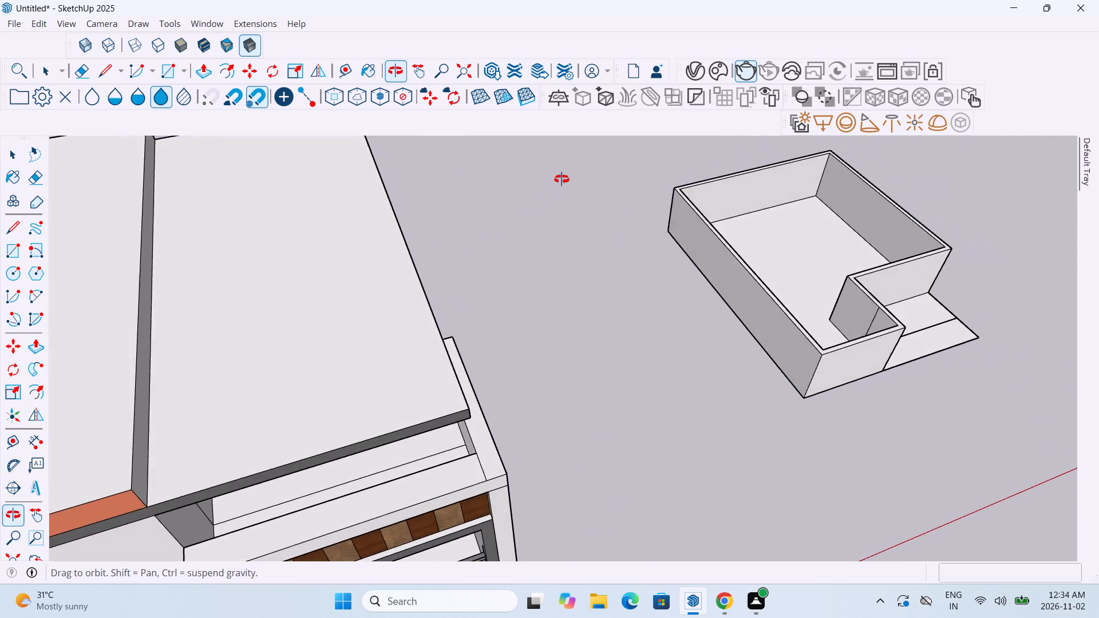
middle_drag(562, 179, 566, 169)
click(163, 66)
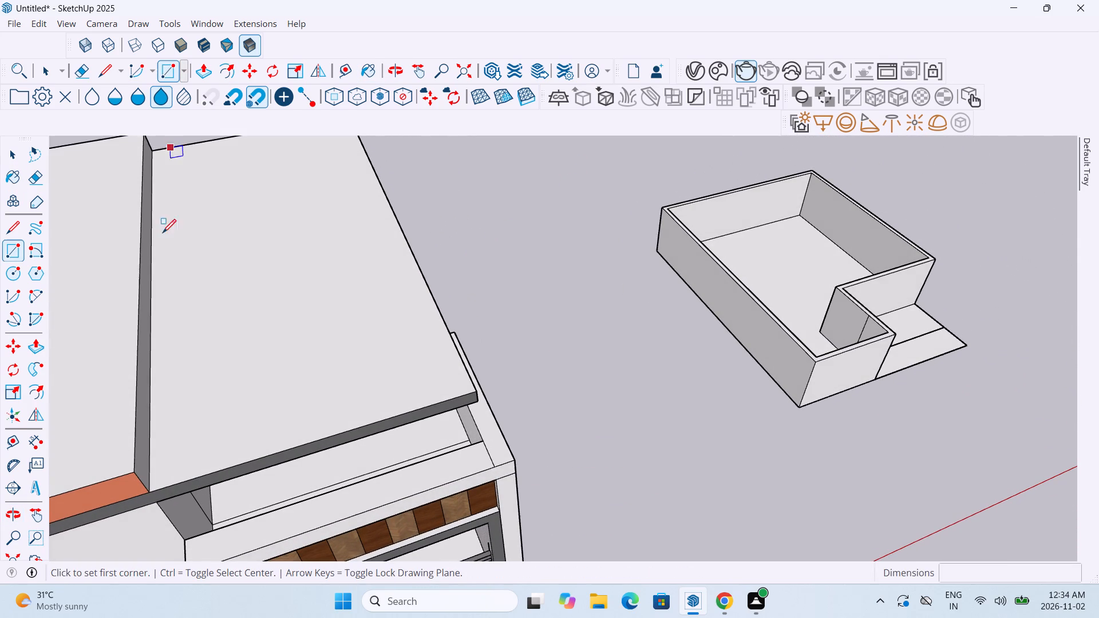
click(271, 399)
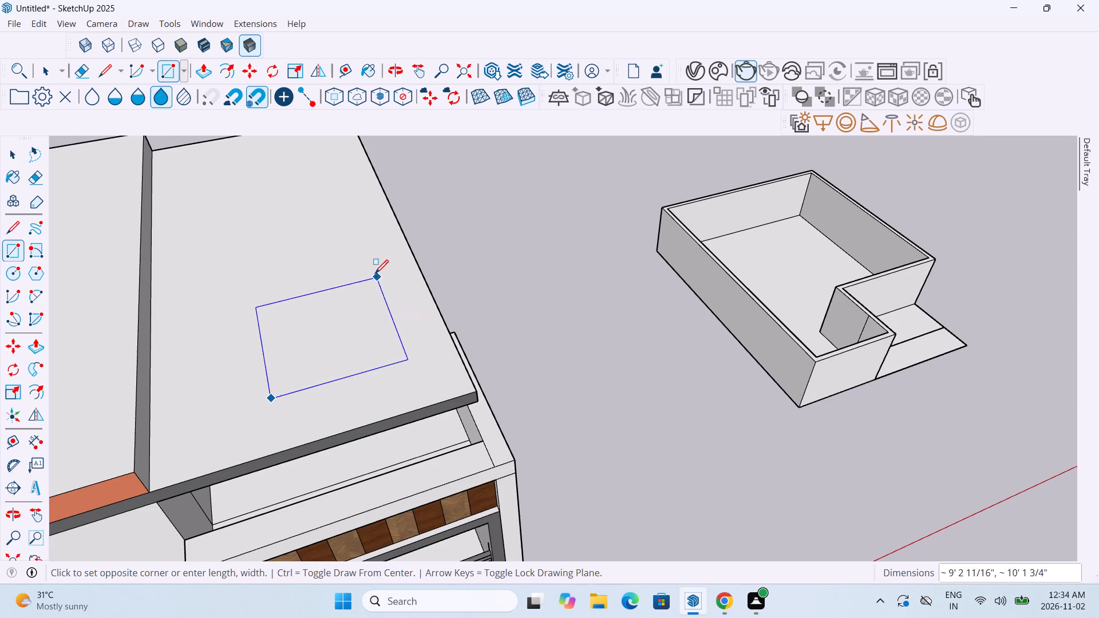
click(374, 260)
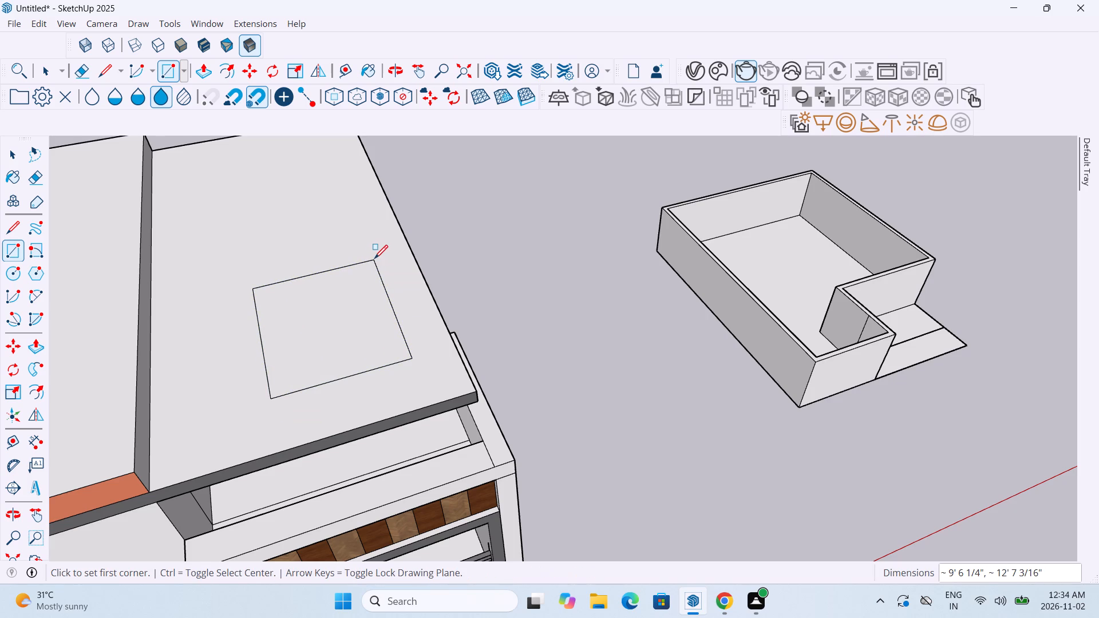
Draw four adjoining narrow rectangles inside the roof rectangle, each about 9' 11" long and 10" to 1' wide, starting near one side.
click(171, 74)
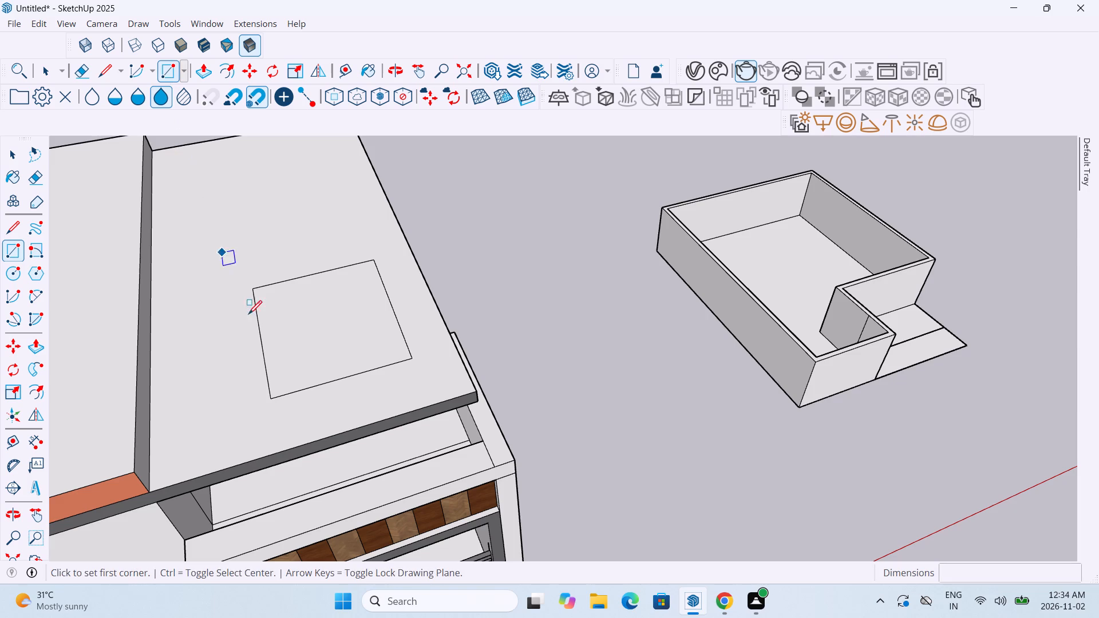
click(280, 383)
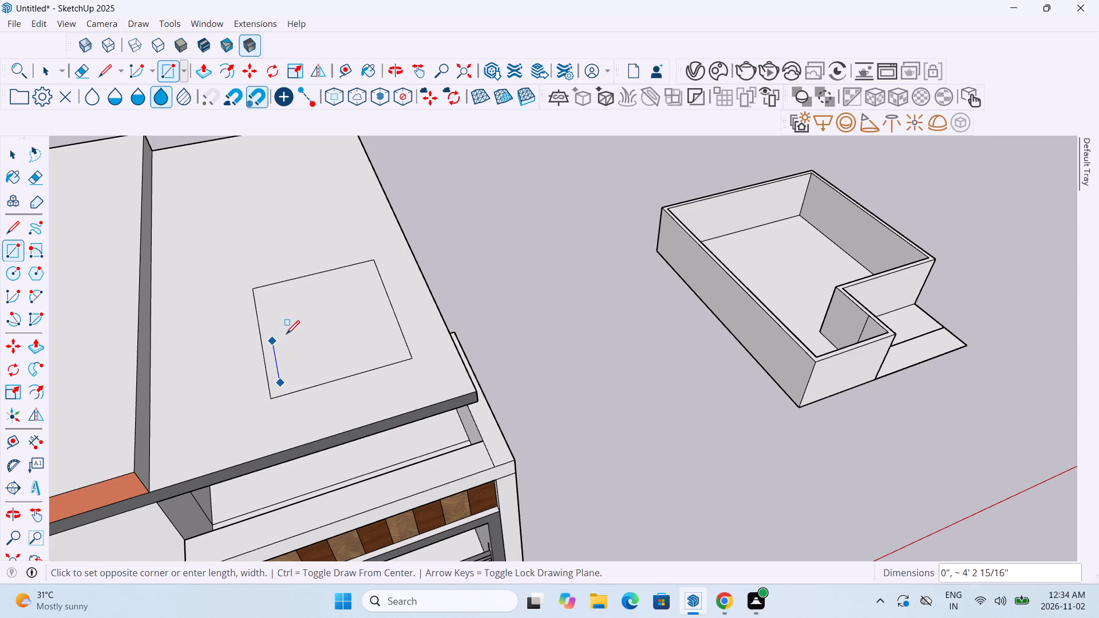
click(276, 294)
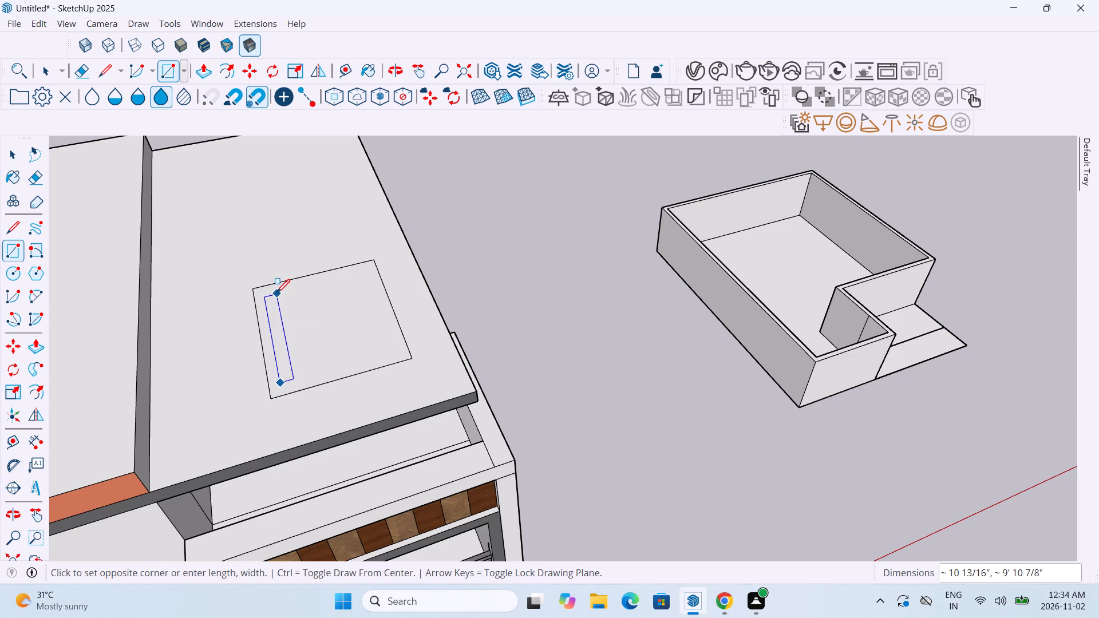
scroll(282, 405, up, 5)
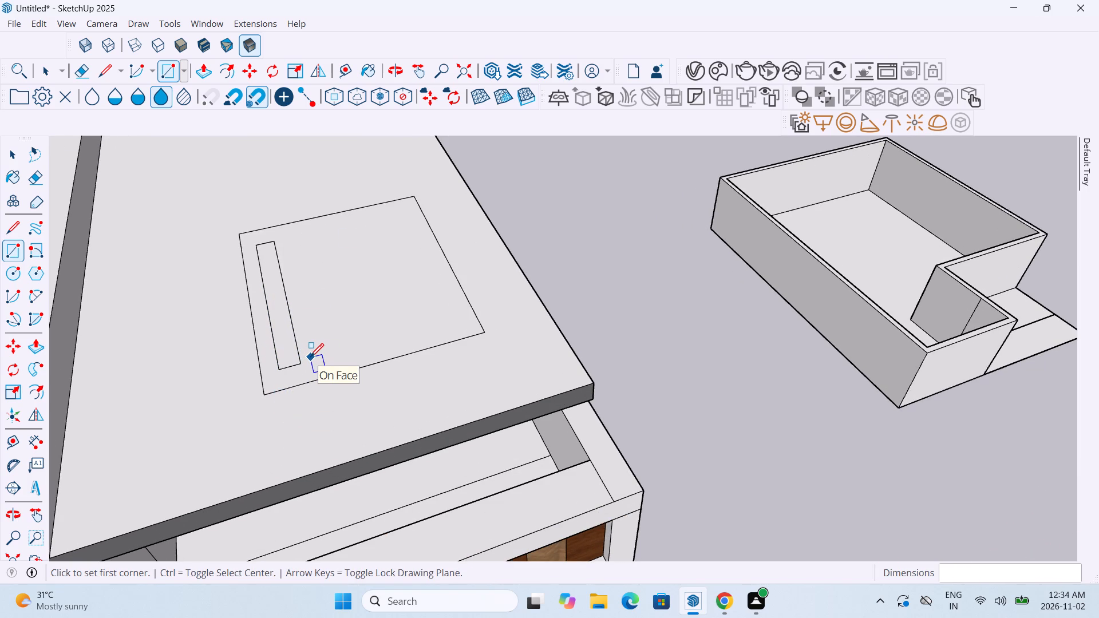
click(275, 239)
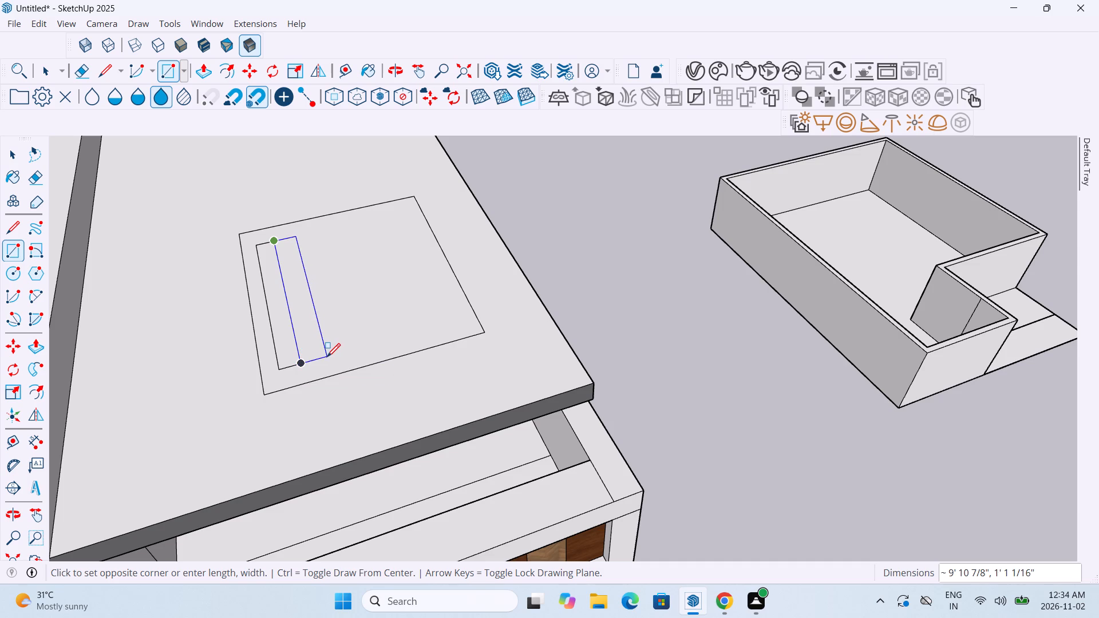
click(325, 359)
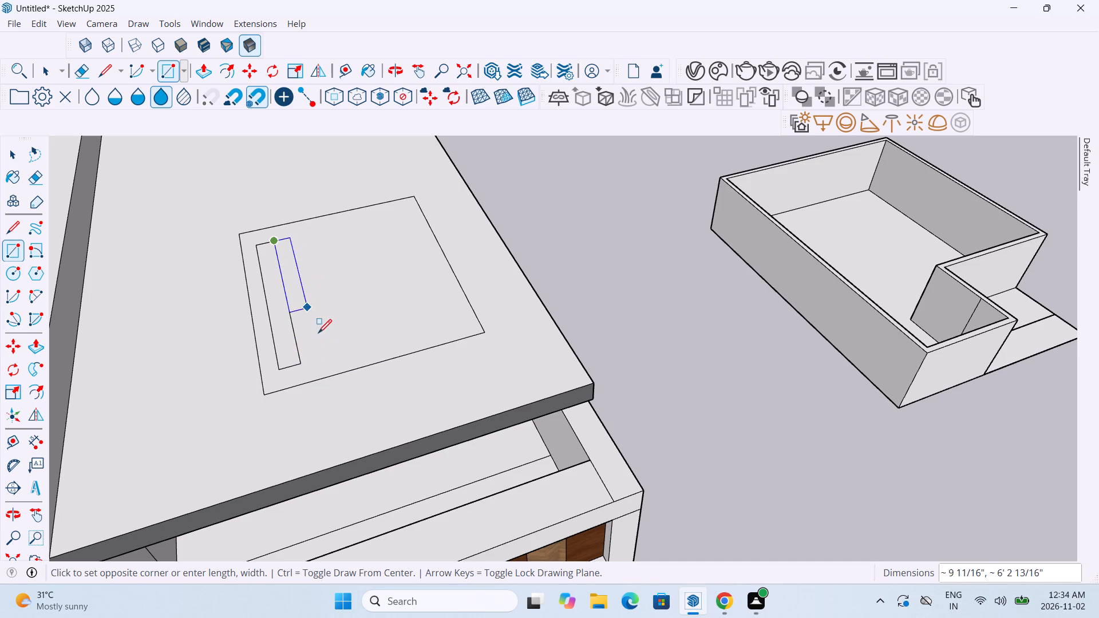
click(325, 356)
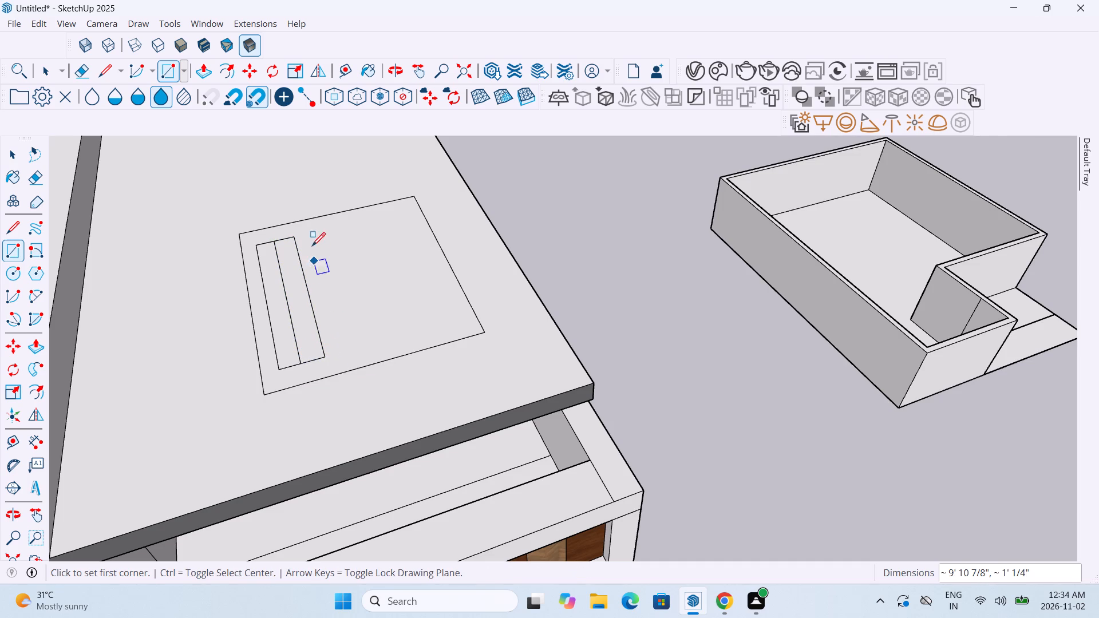
click(296, 239)
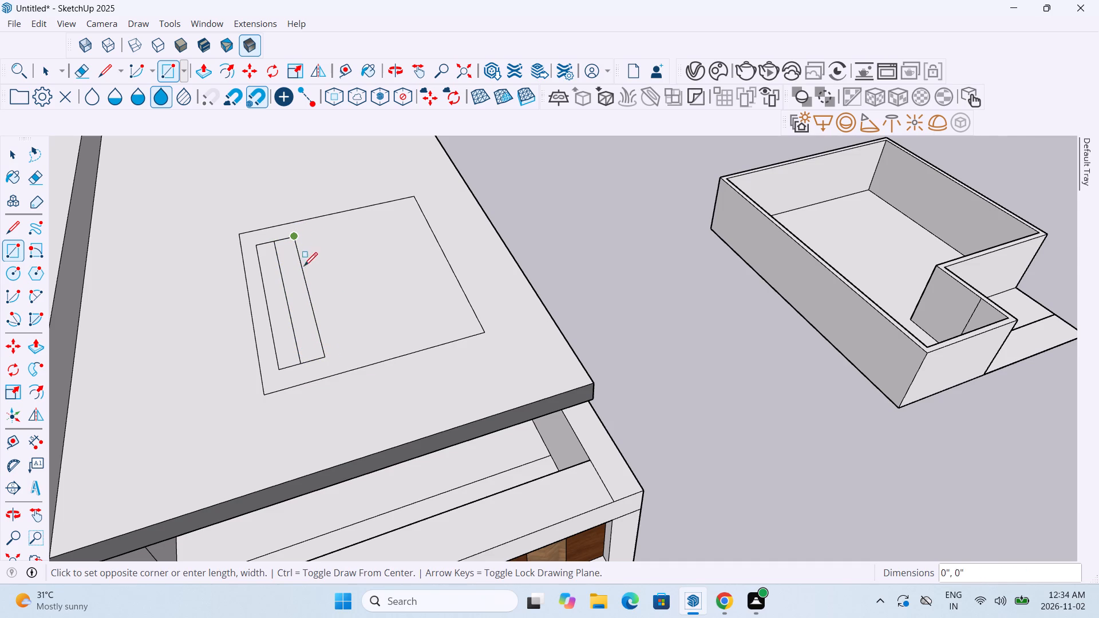
click(346, 352)
scroll(310, 251, up, 3)
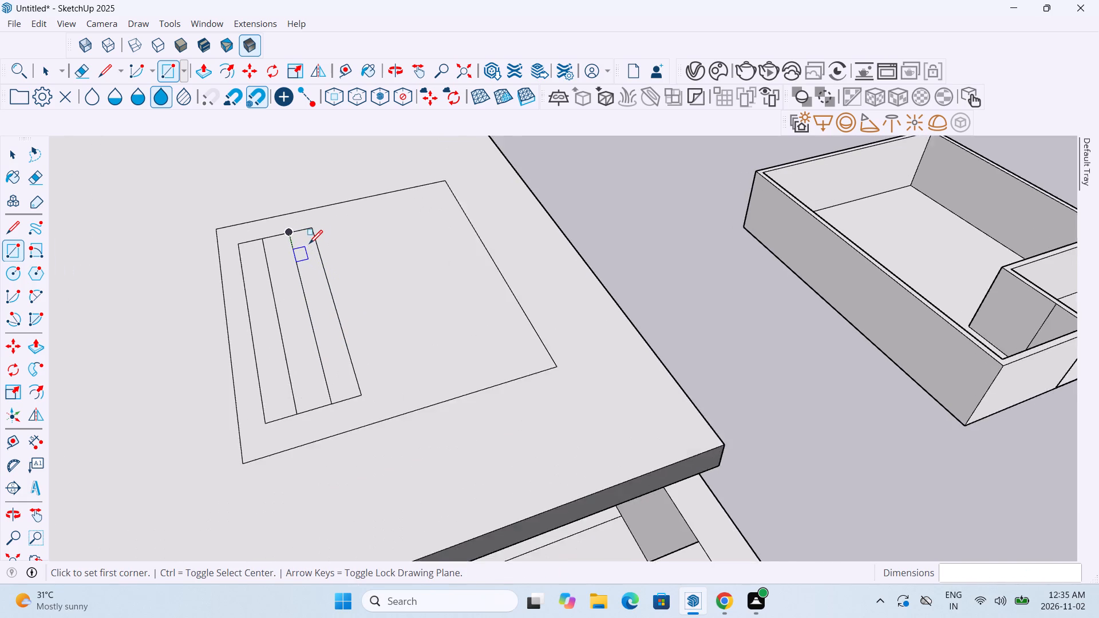
scroll(309, 245, up, 1)
click(313, 228)
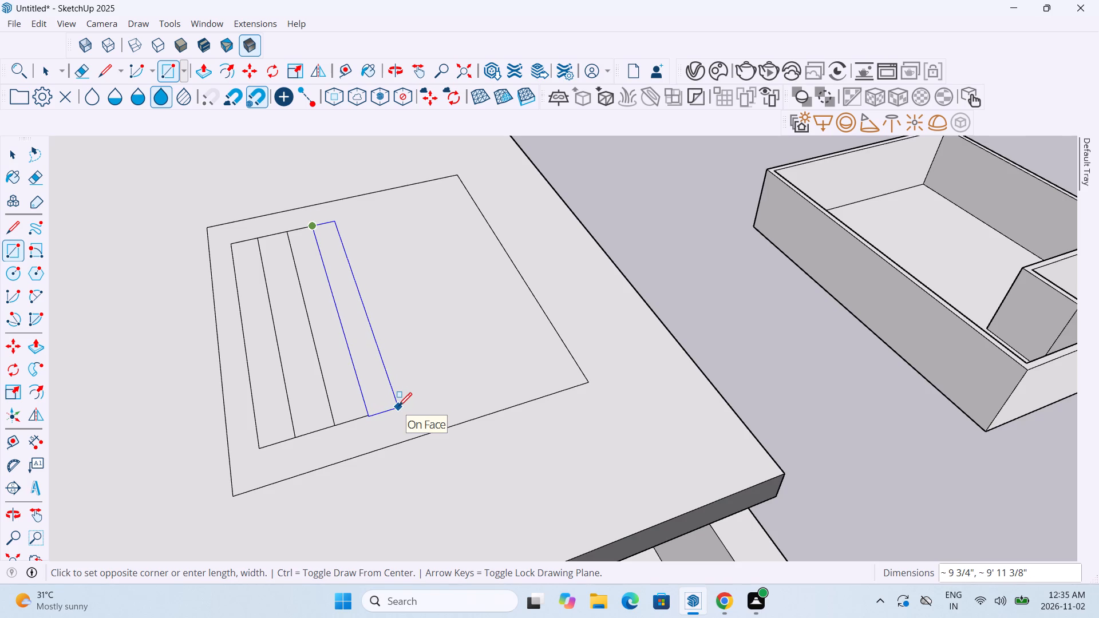
click(399, 407)
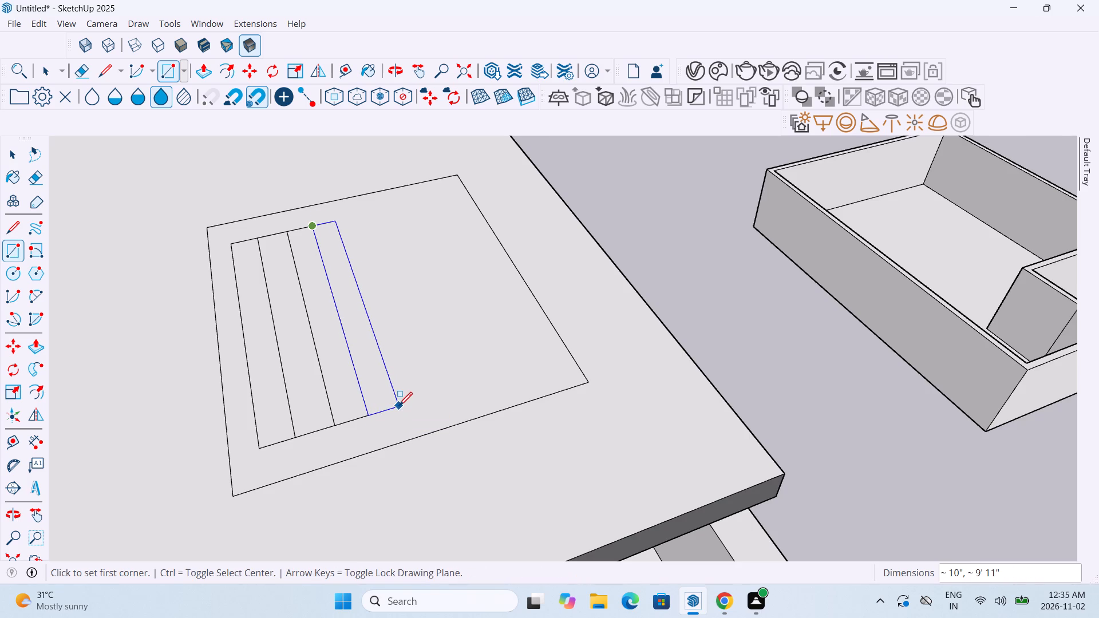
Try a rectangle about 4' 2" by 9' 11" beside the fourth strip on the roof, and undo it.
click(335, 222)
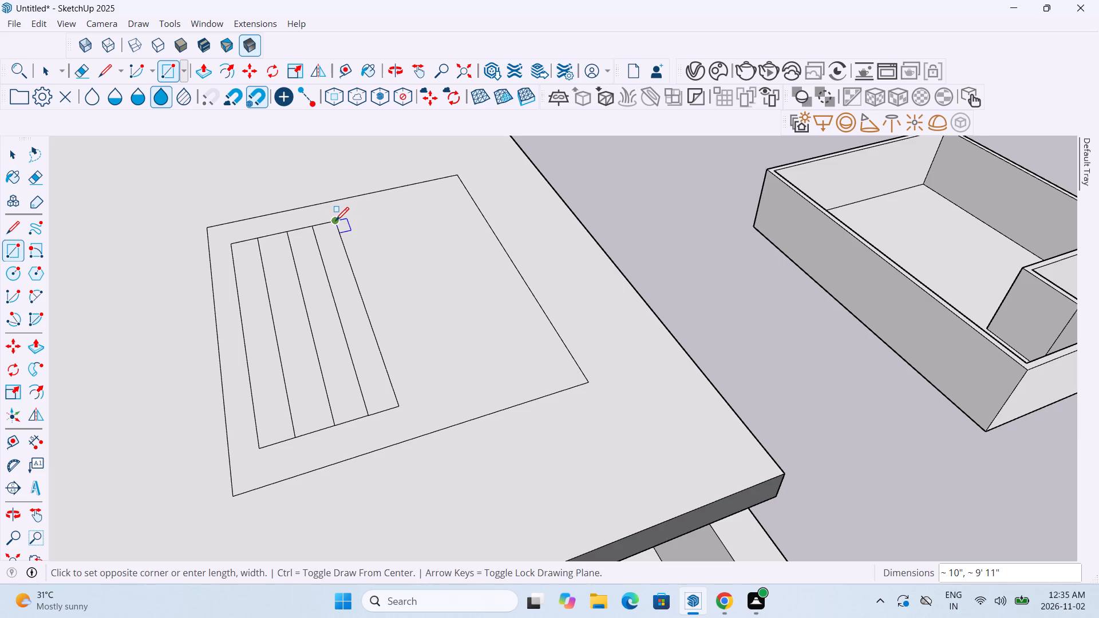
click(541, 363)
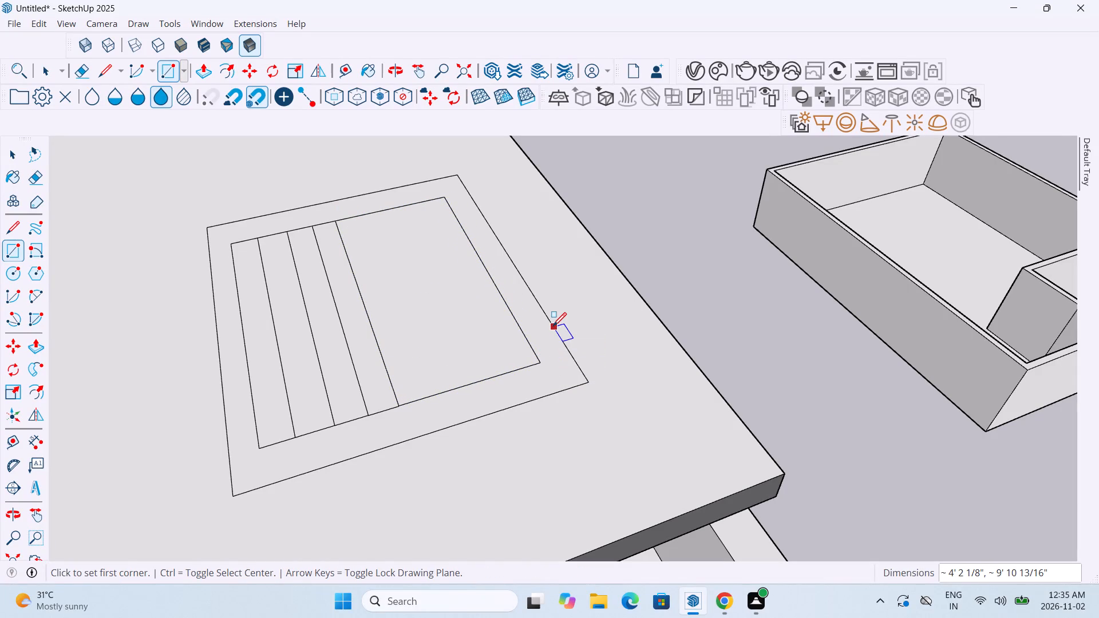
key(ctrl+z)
Draw a rectangle about 4' 6" by 9' 11" from the fourth strip's corner towards the roof outline's far side.
click(339, 222)
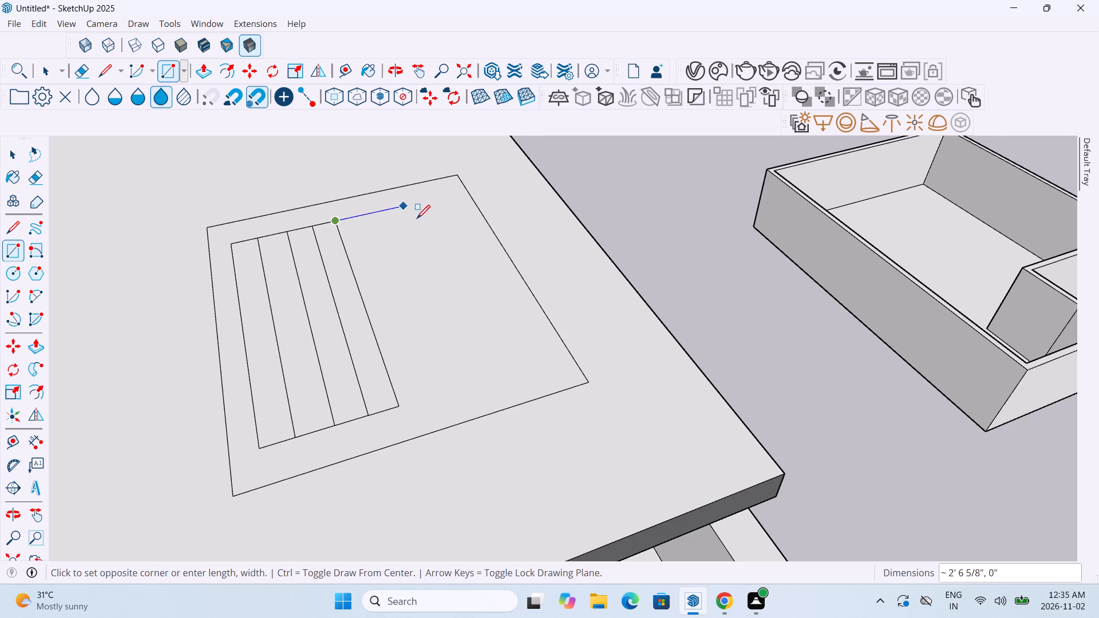
click(551, 360)
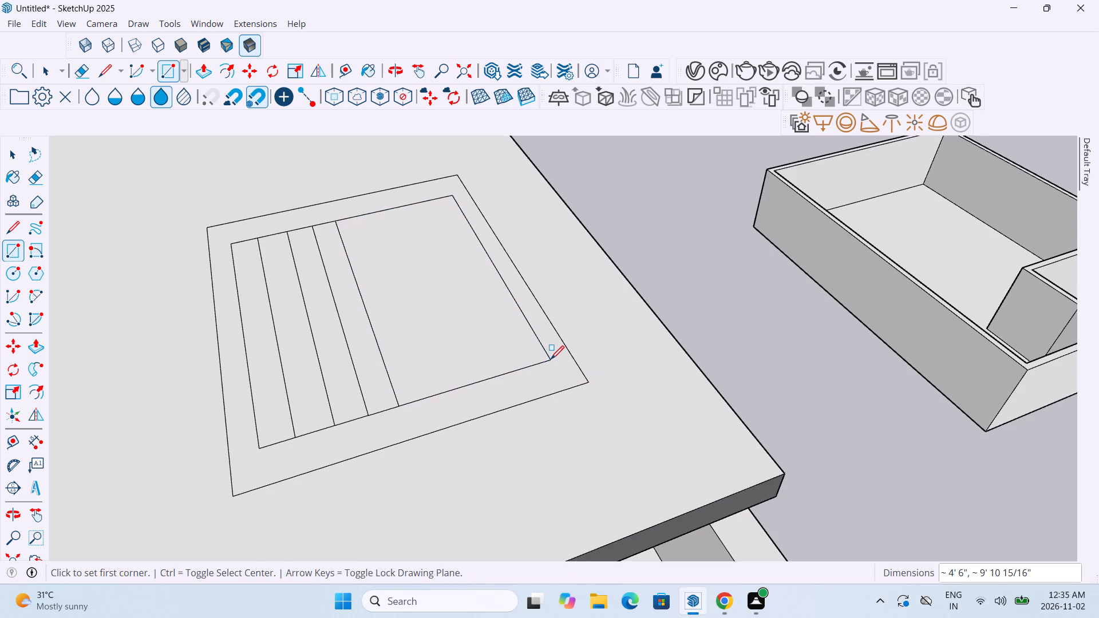
Divide the wide rectangle beside the four strips into four more strips with three parallel lines, each about 9' 11" long.
middle_drag(544, 330, 484, 419)
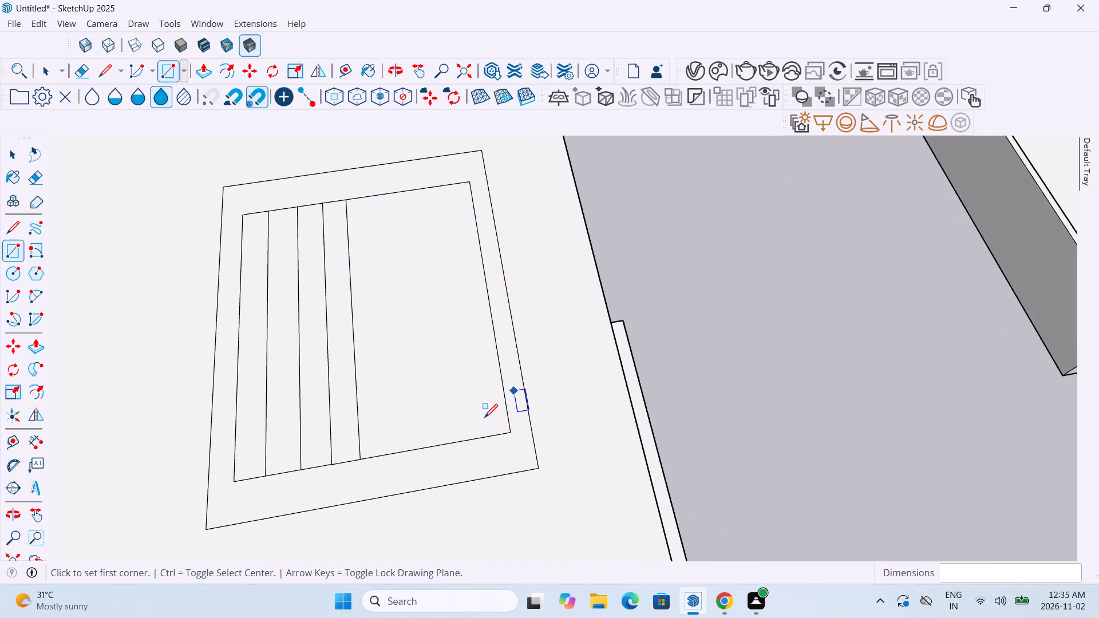
scroll(413, 235, up, 2)
middle_drag(412, 233, 415, 241)
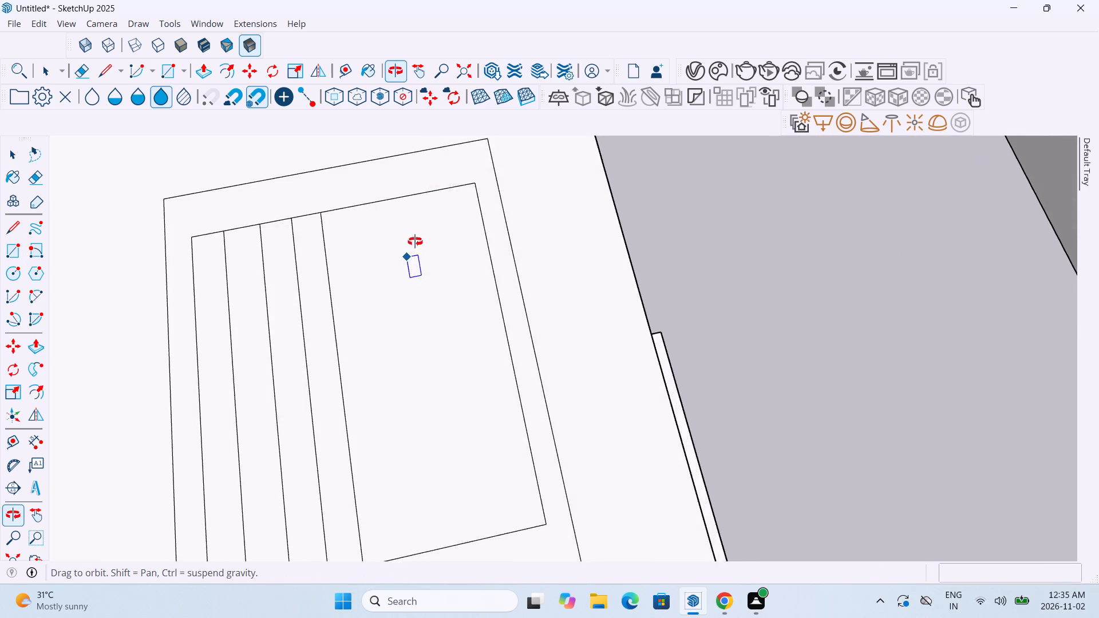
middle_drag(415, 241, 421, 152)
middle_drag(389, 283, 393, 322)
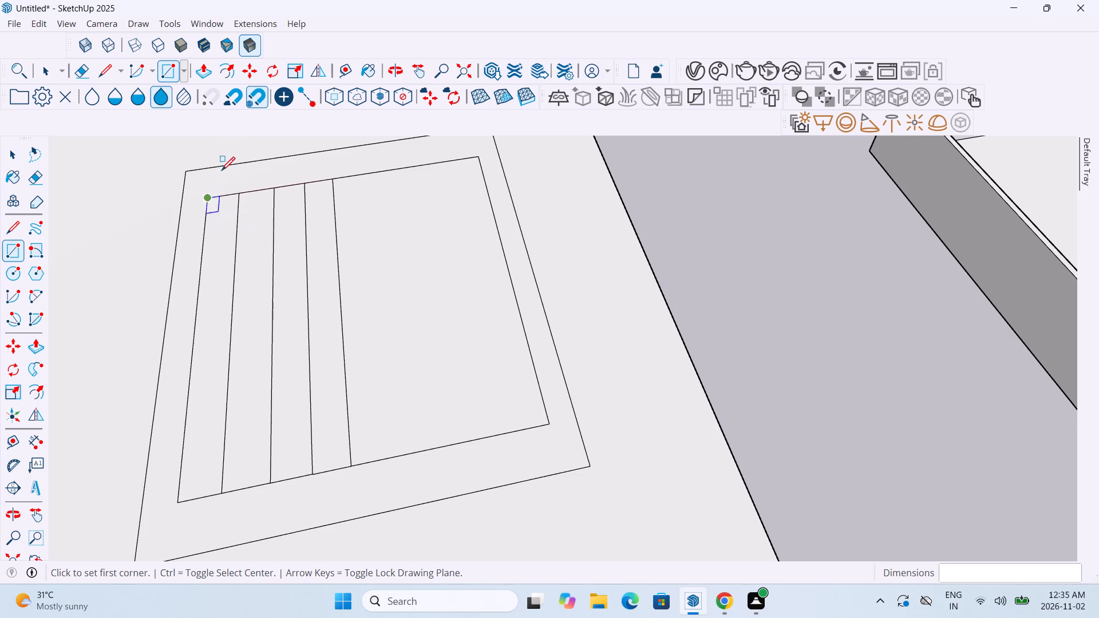
click(117, 72)
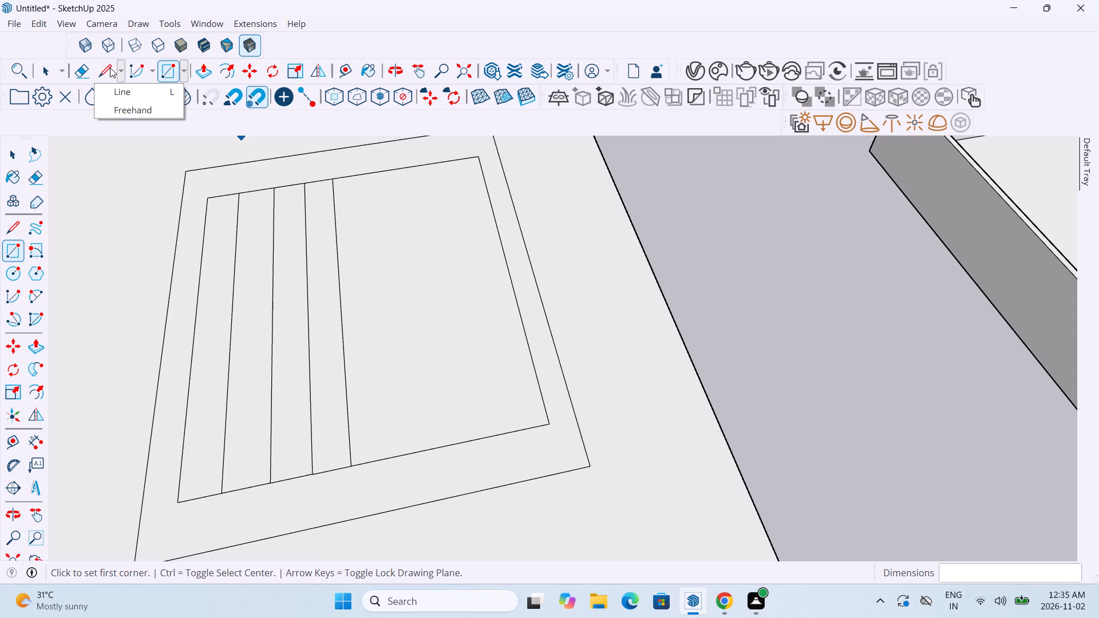
click(107, 69)
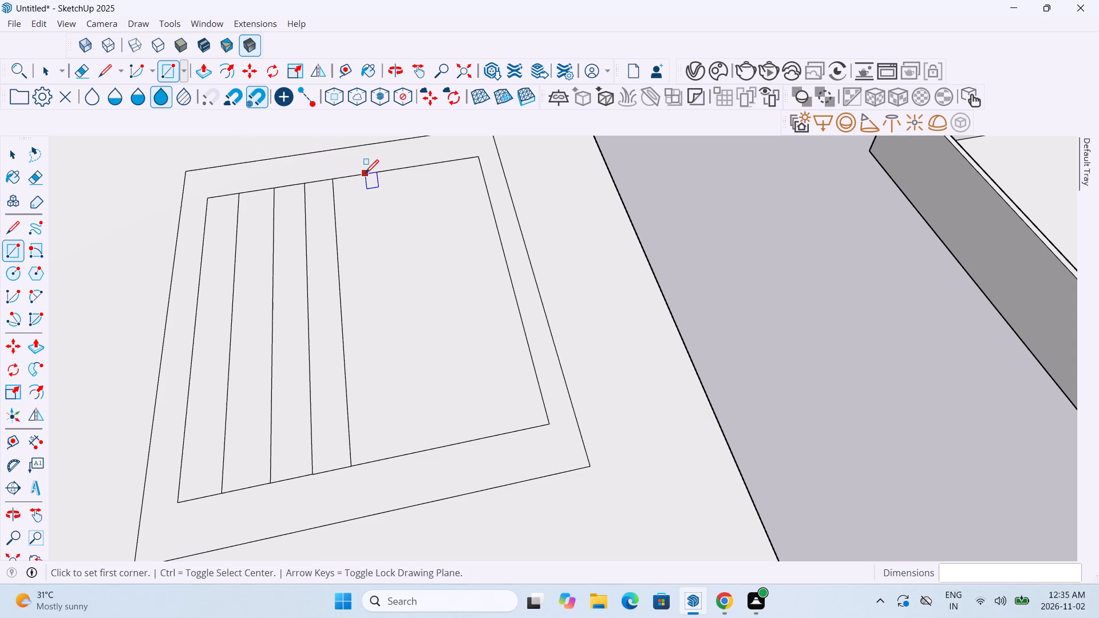
click(365, 175)
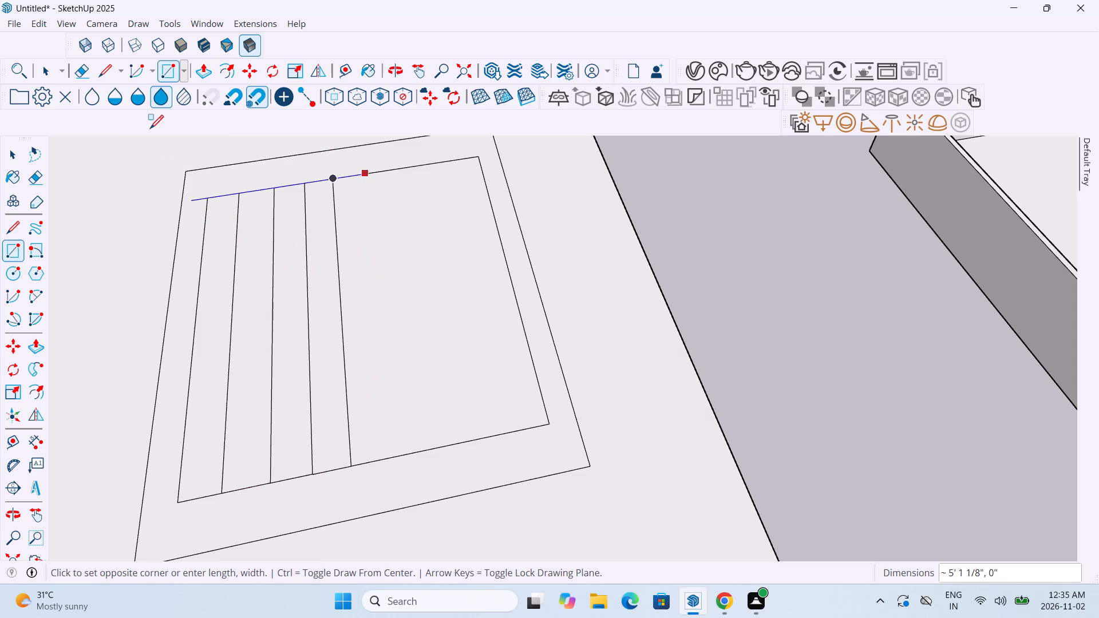
click(108, 70)
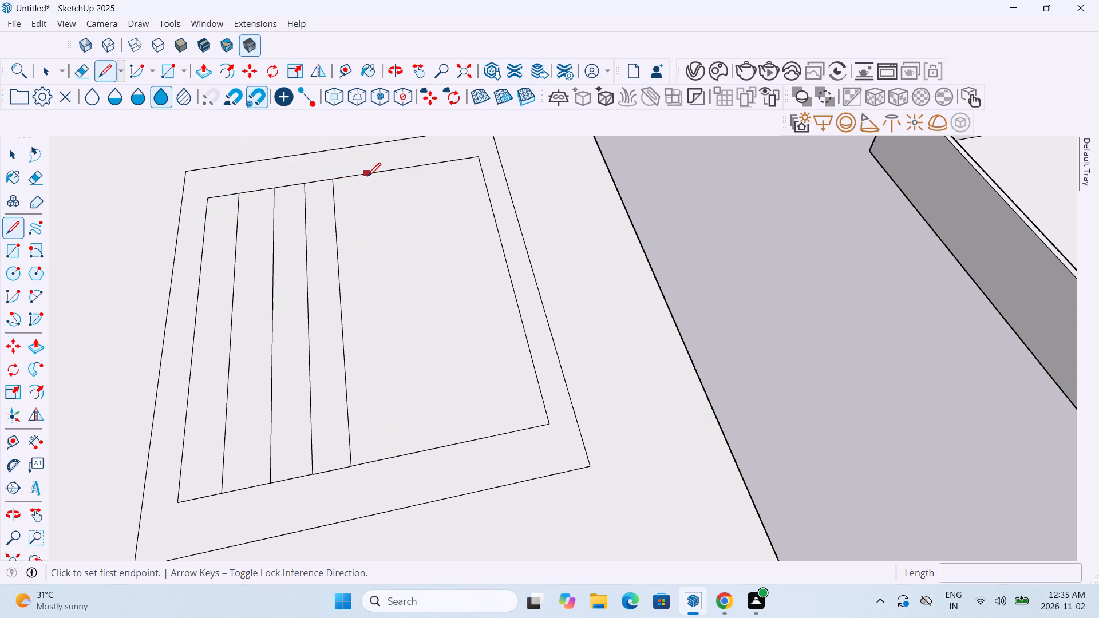
click(367, 177)
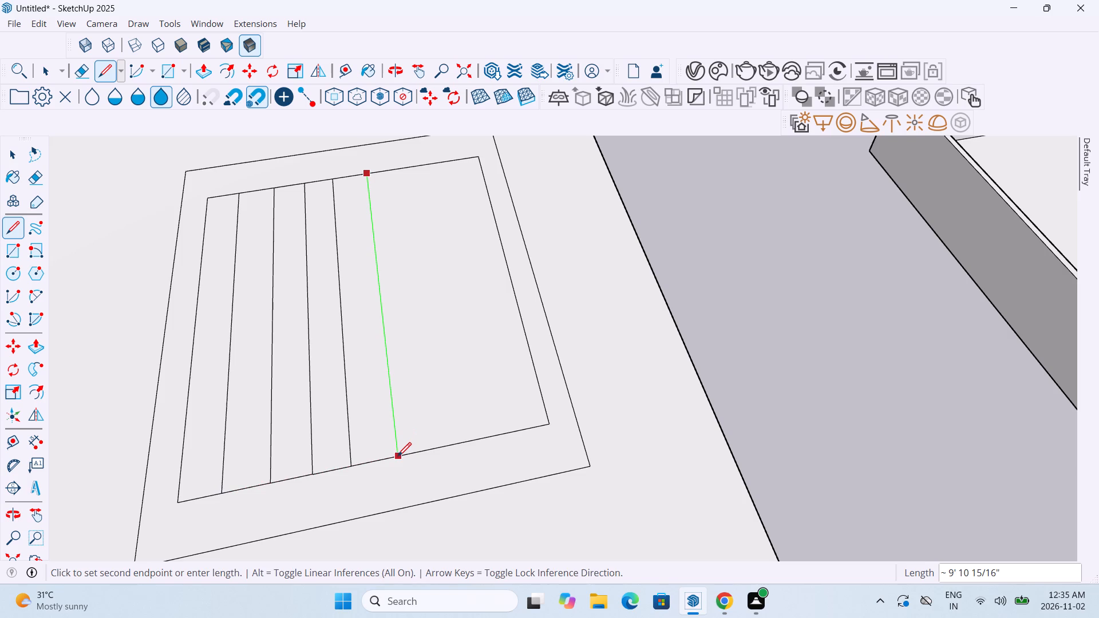
click(398, 457)
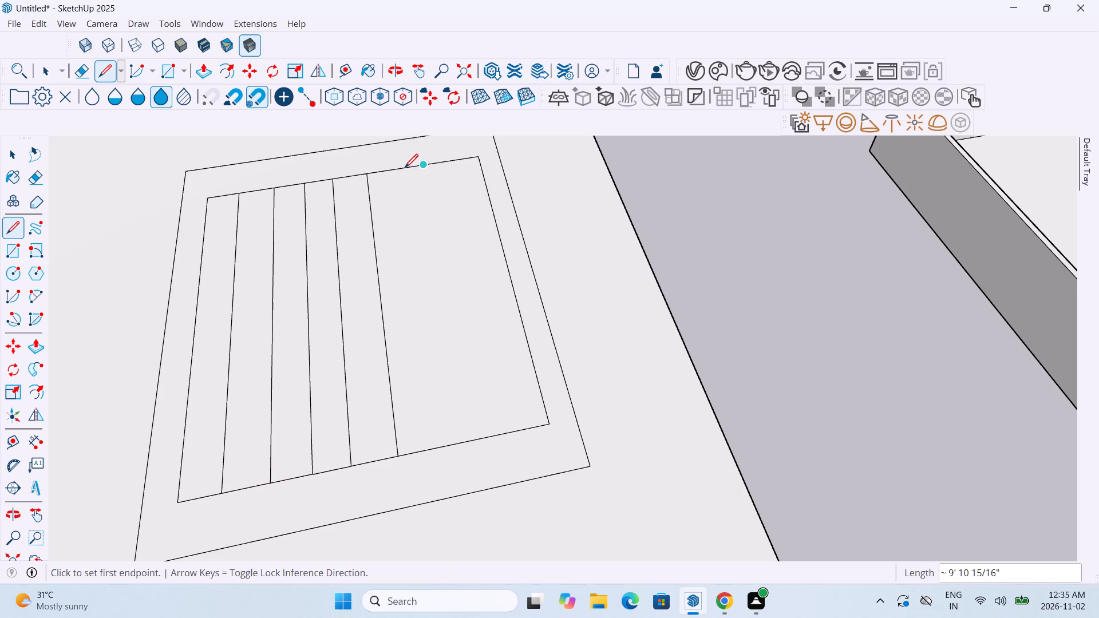
click(404, 169)
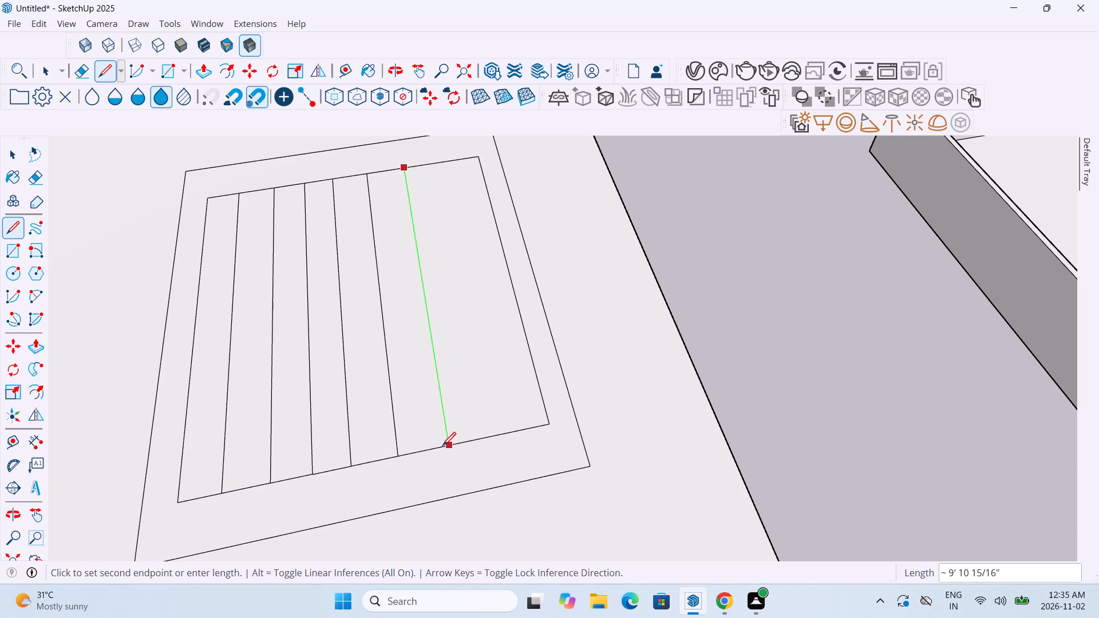
click(447, 449)
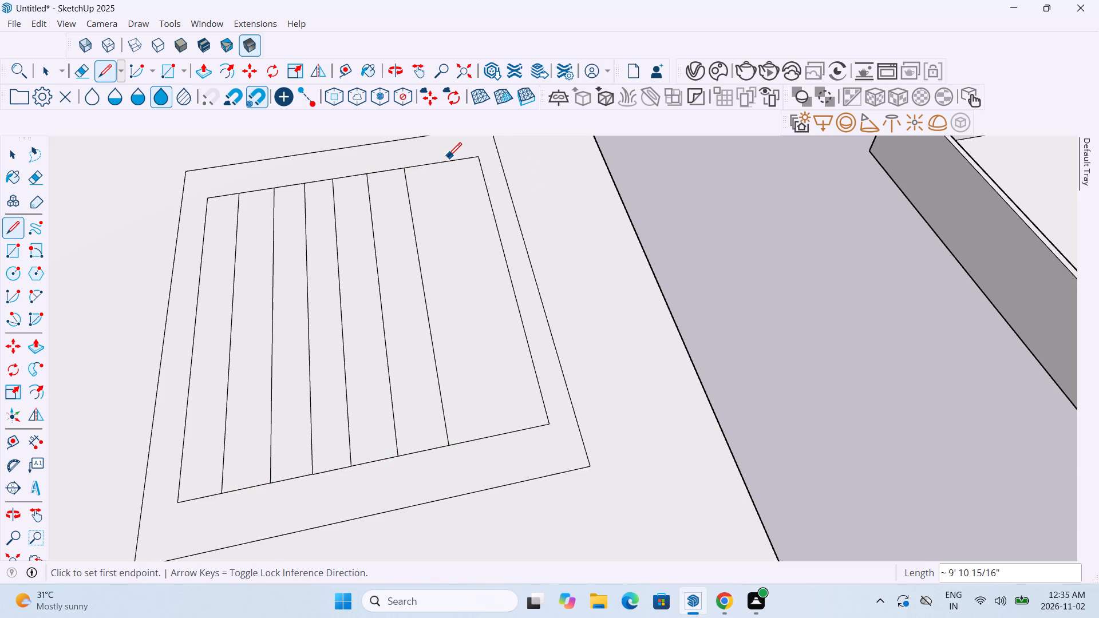
click(446, 163)
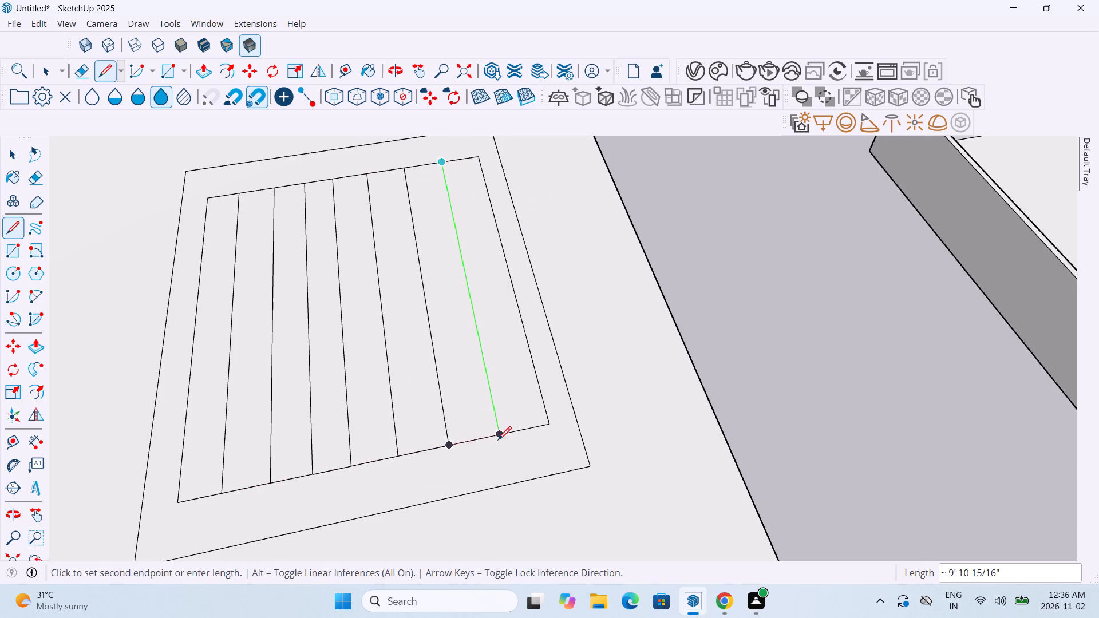
click(498, 441)
scroll(501, 434, down, 6)
scroll(370, 234, up, 4)
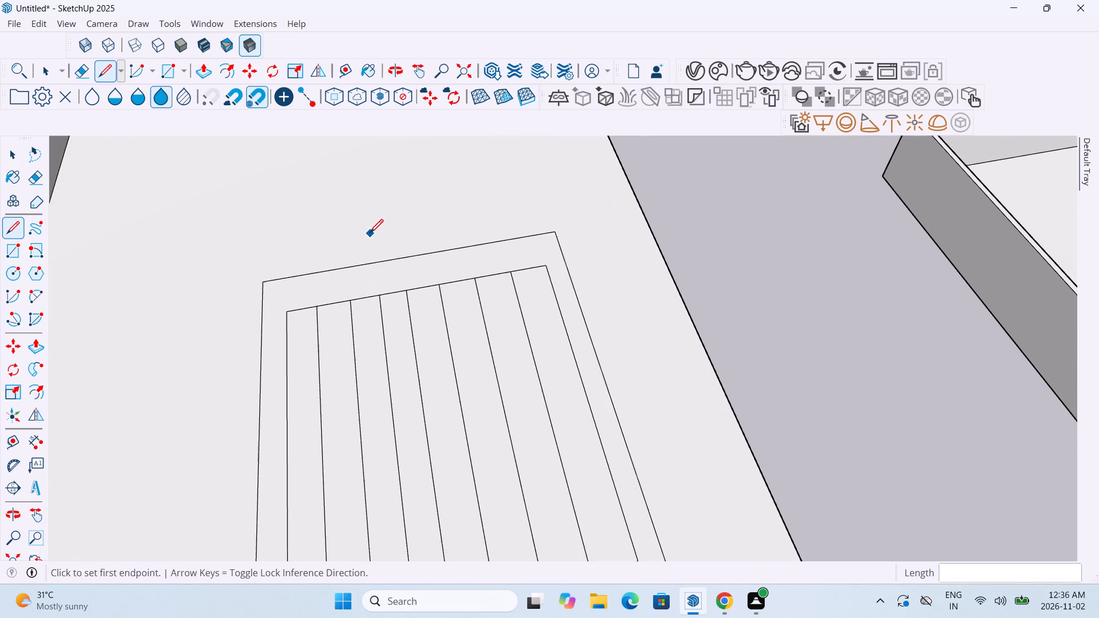
Push the first strip at one side of the slatted roof rectangle down 1' into the roof slab.
scroll(371, 234, down, 3)
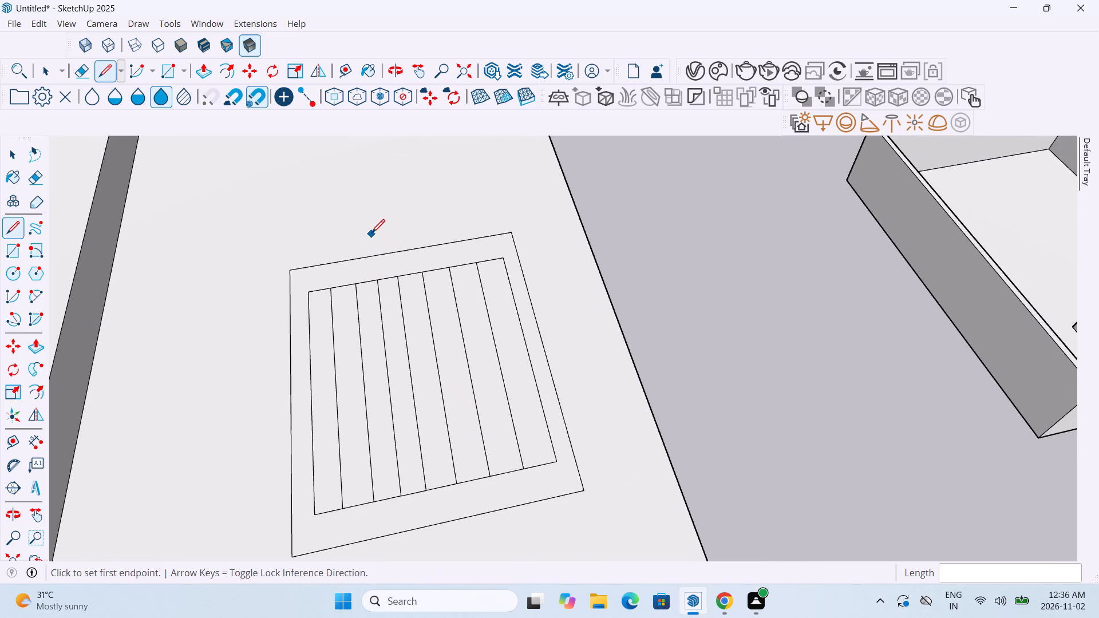
click(211, 72)
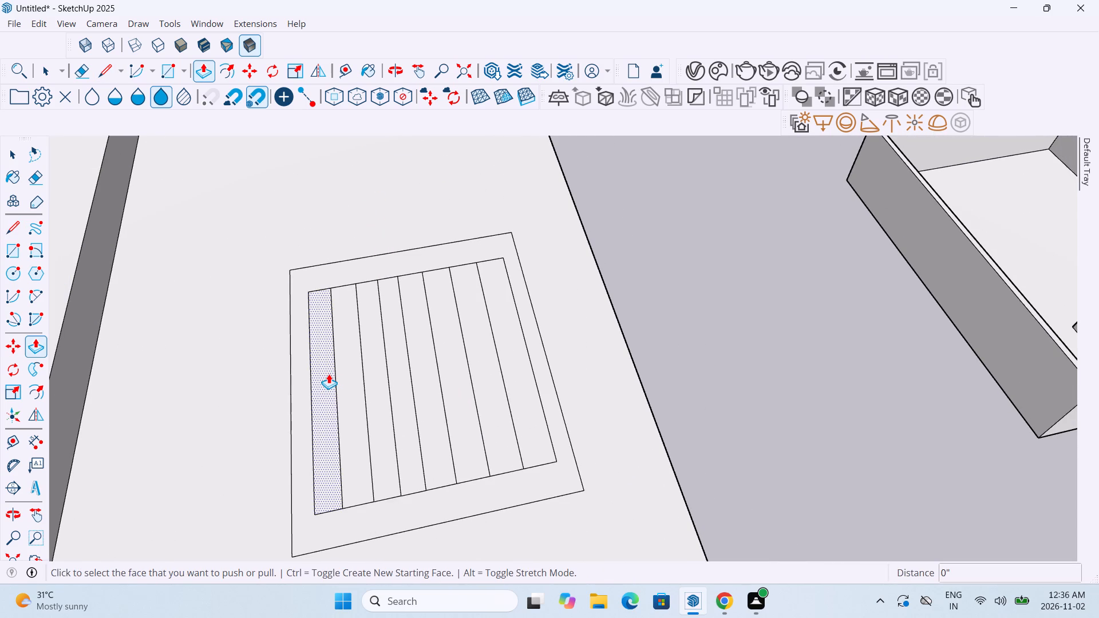
click(329, 374)
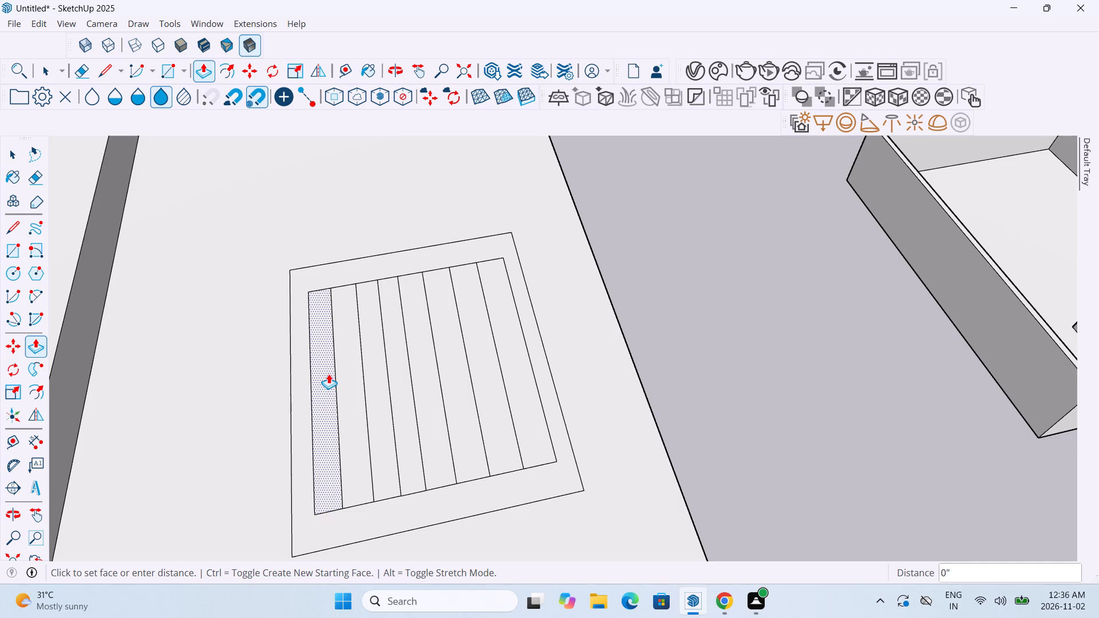
click(323, 405)
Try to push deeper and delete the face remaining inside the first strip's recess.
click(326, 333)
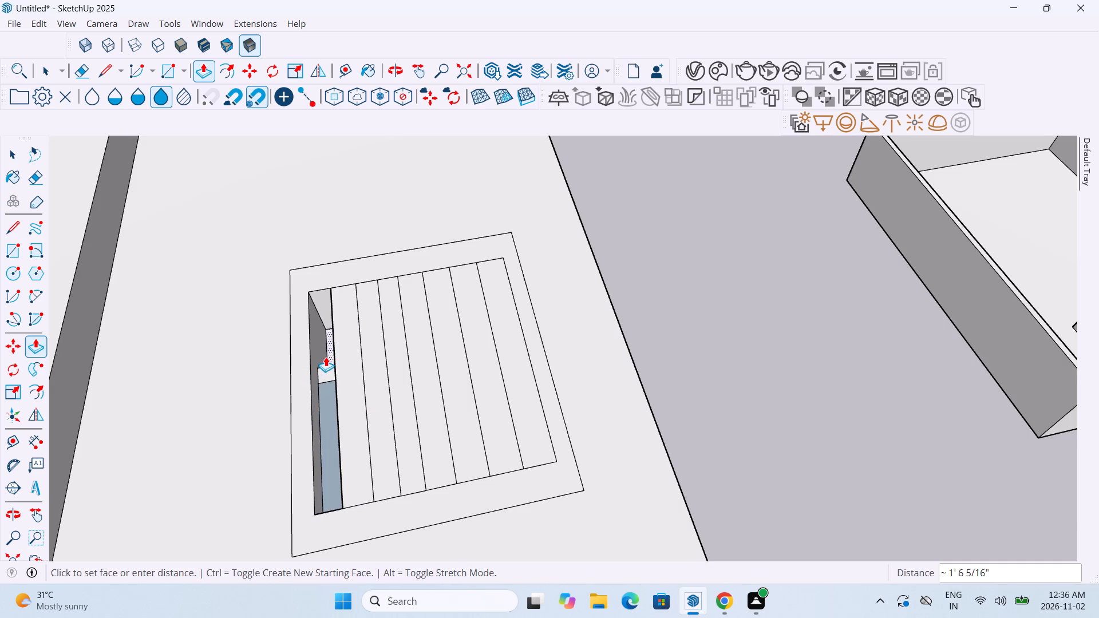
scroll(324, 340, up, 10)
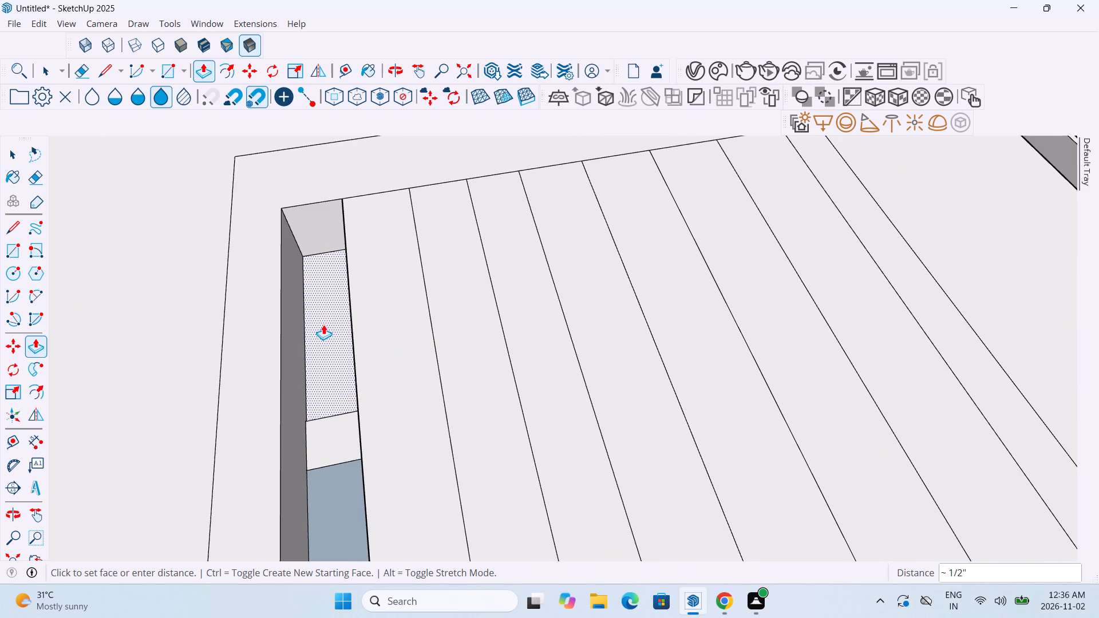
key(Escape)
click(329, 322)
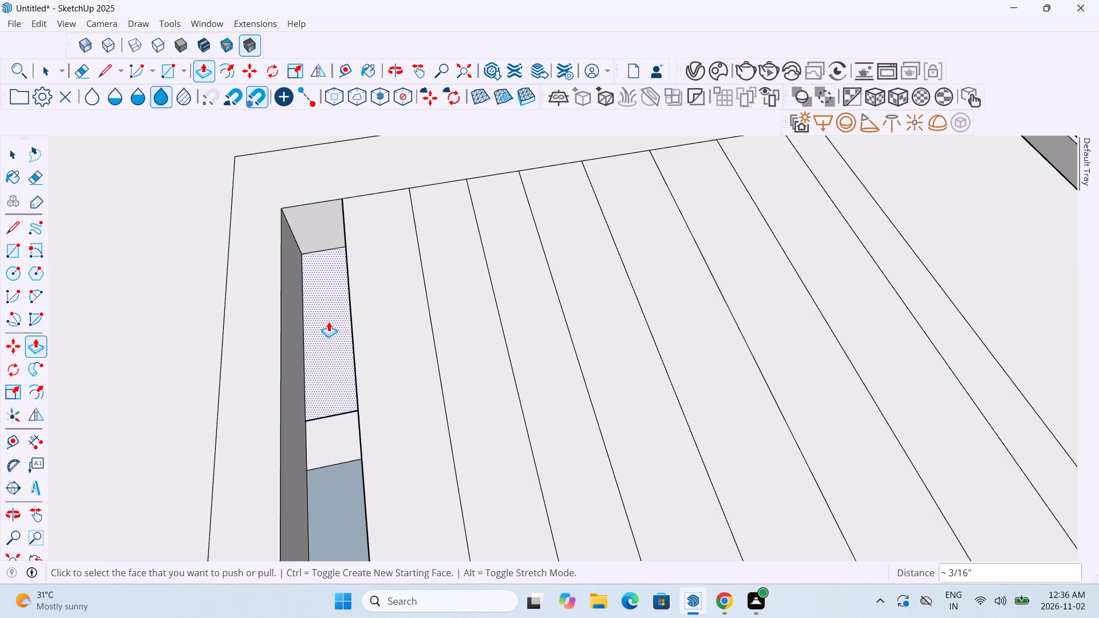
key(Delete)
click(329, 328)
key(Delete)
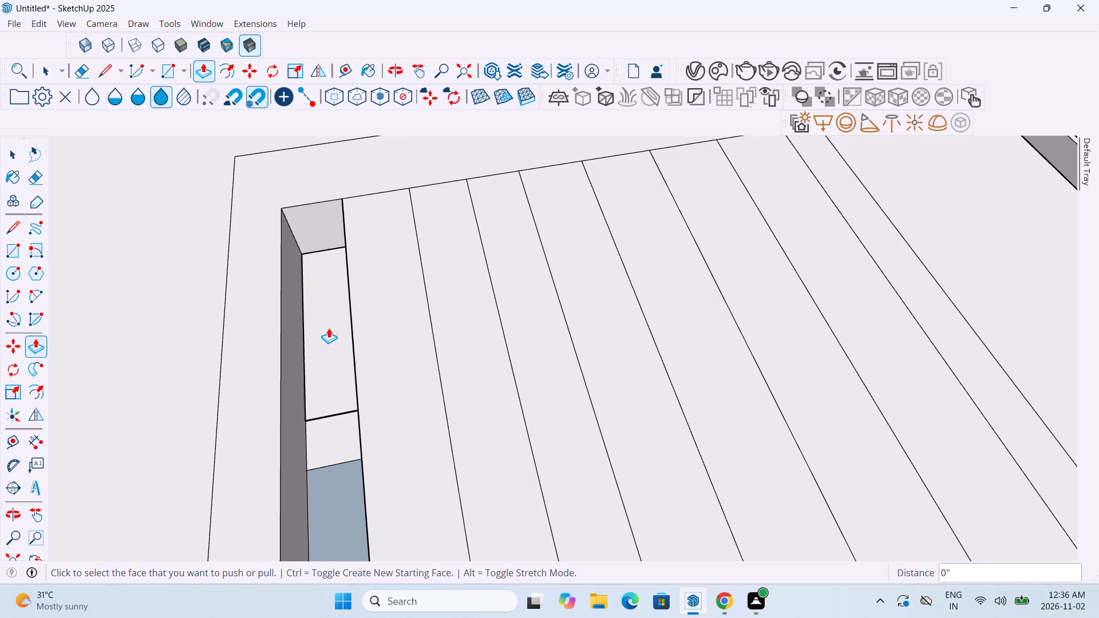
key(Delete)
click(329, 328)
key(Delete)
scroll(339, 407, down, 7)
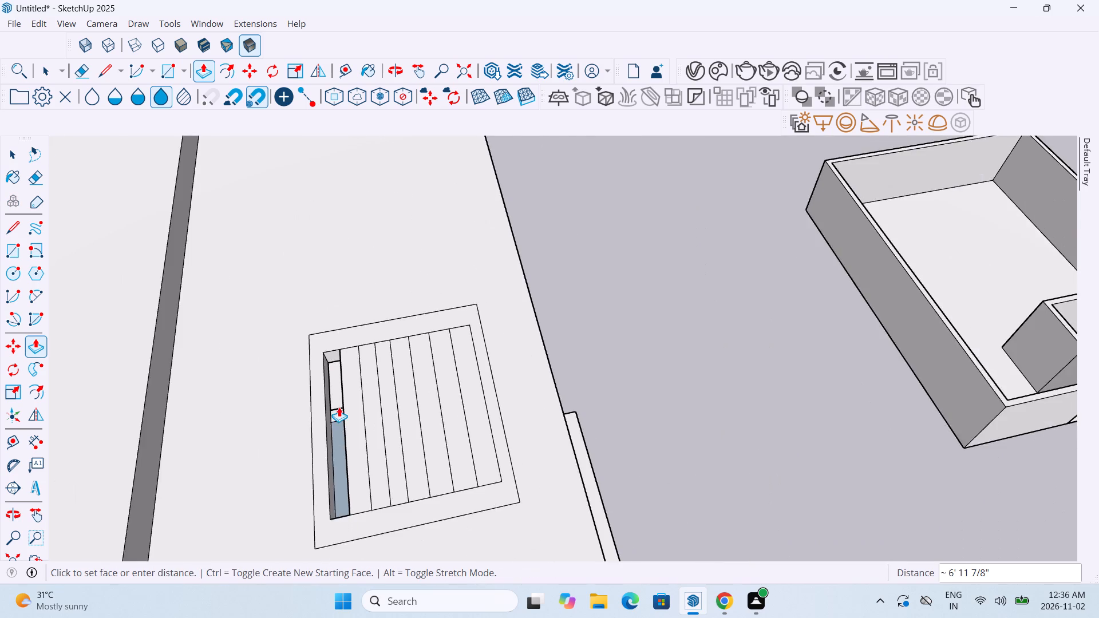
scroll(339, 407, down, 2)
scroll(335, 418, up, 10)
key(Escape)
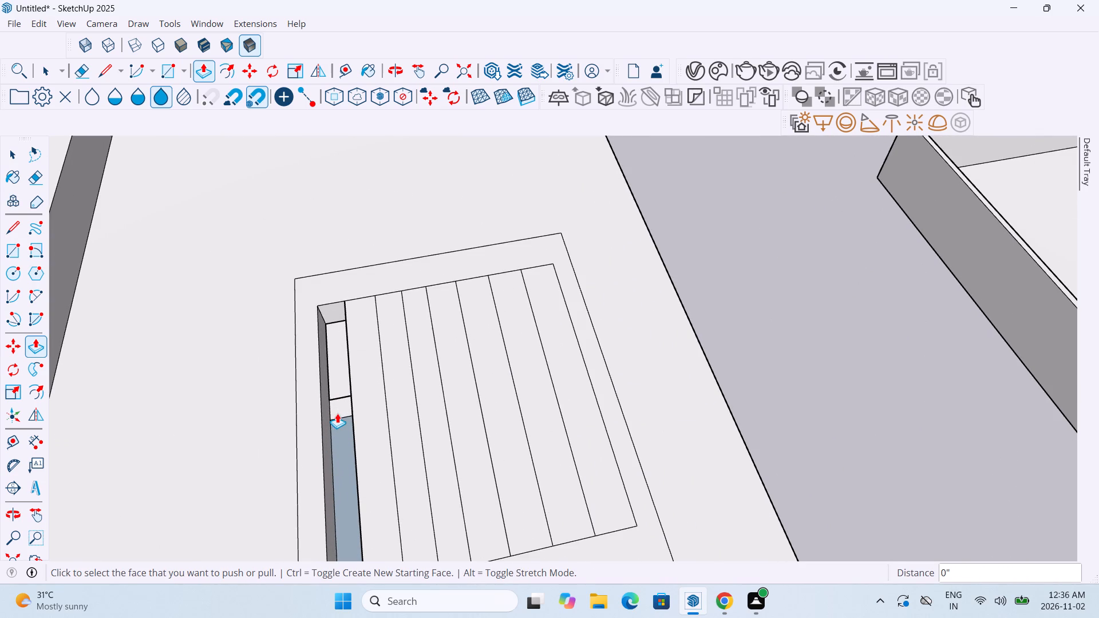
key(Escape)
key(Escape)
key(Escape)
Open the first strip's recess through the roof slab by removing its face on the underside of the overhang with Push/Pull.
scroll(354, 382, down, 20)
scroll(354, 382, down, 1)
scroll(358, 369, up, 4)
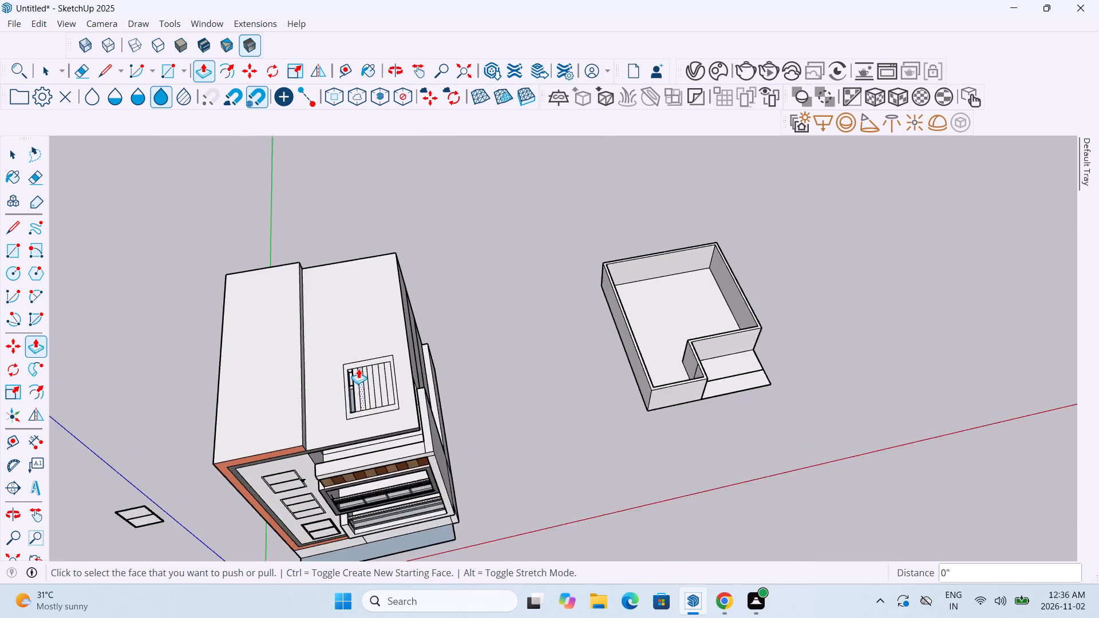
scroll(358, 369, up, 3)
middle_drag(345, 478, 366, 235)
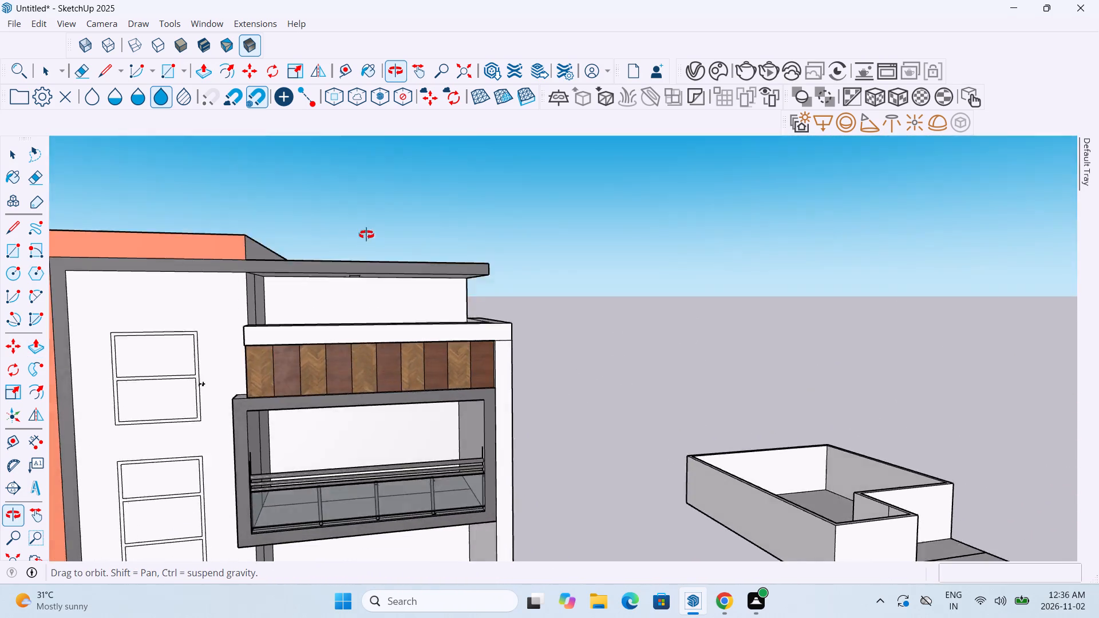
middle_drag(366, 235, 385, 183)
scroll(374, 228, up, 9)
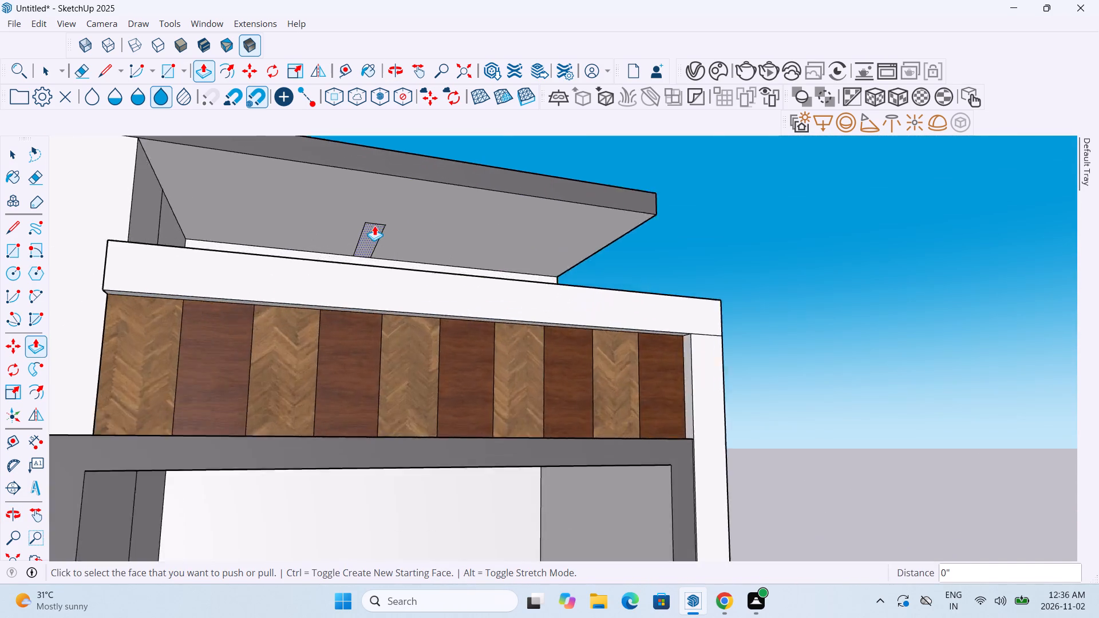
scroll(374, 225, up, 2)
click(374, 225)
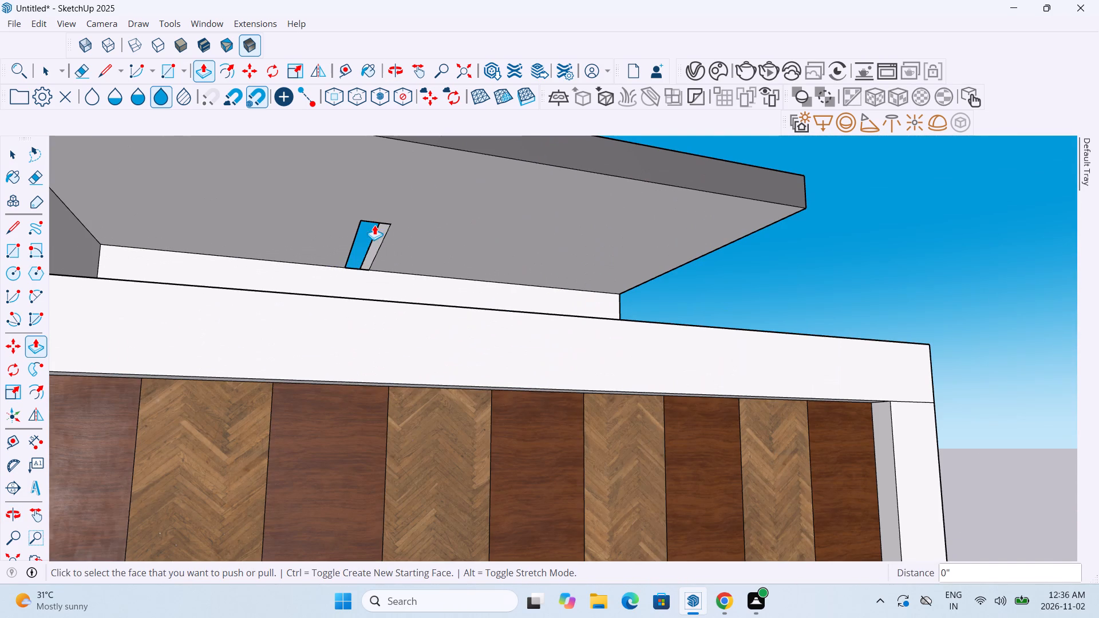
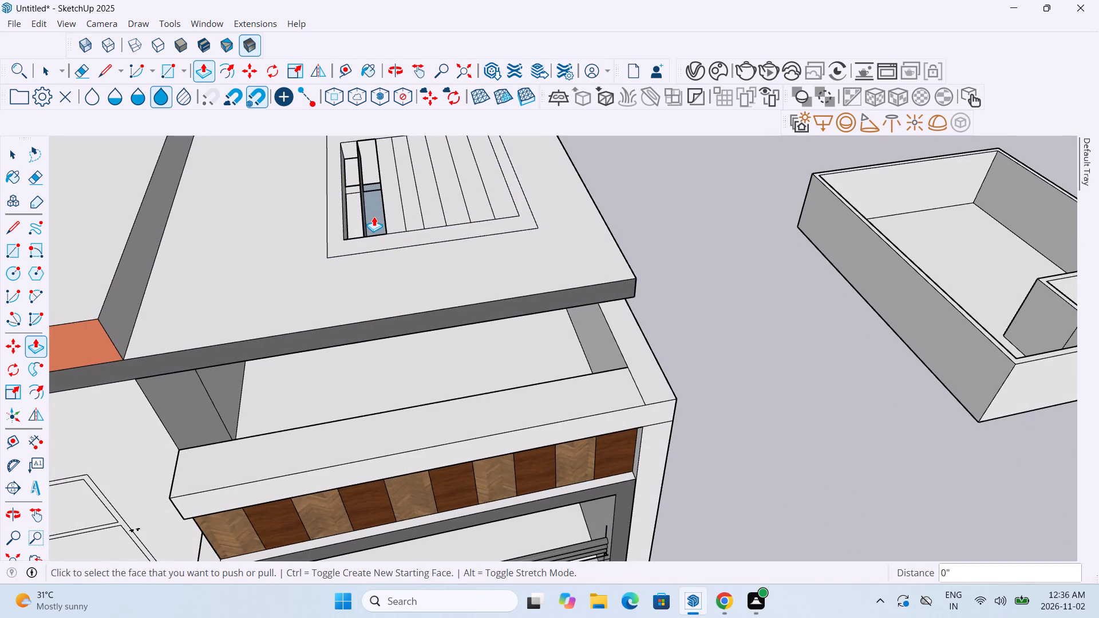
Undo the removal of the second strip's face beside the open first recess in the slatted roof rectangle.
click(391, 199)
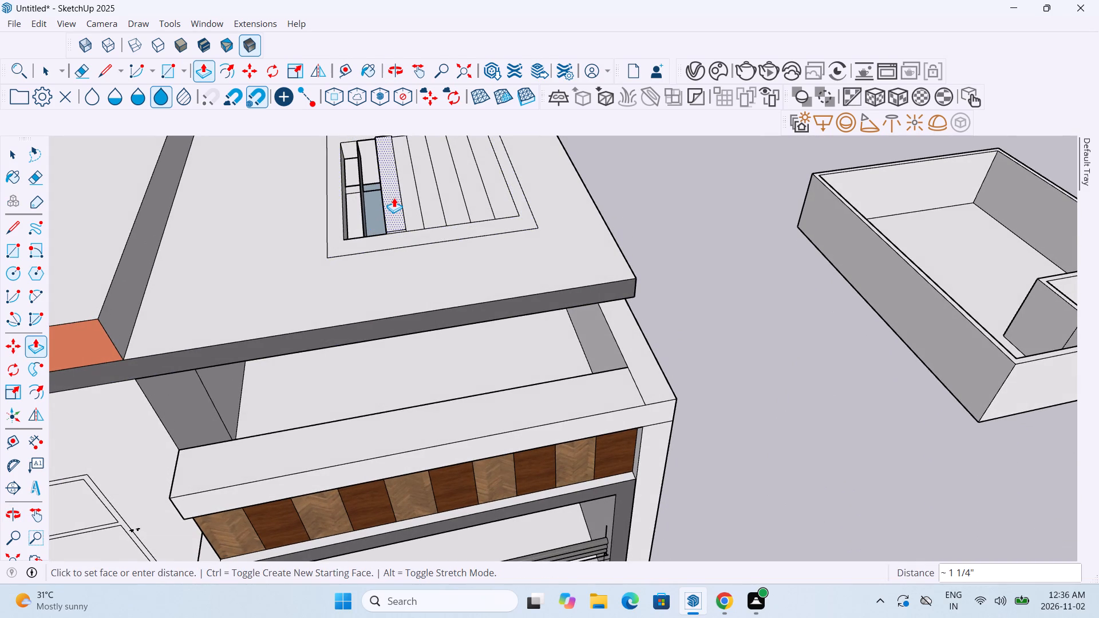
key(ctrl+z)
Delete the faces of the third, fifth and seventh strips in the roof rectangle, keeping the fourth and sixth as slats.
click(394, 197)
click(394, 197)
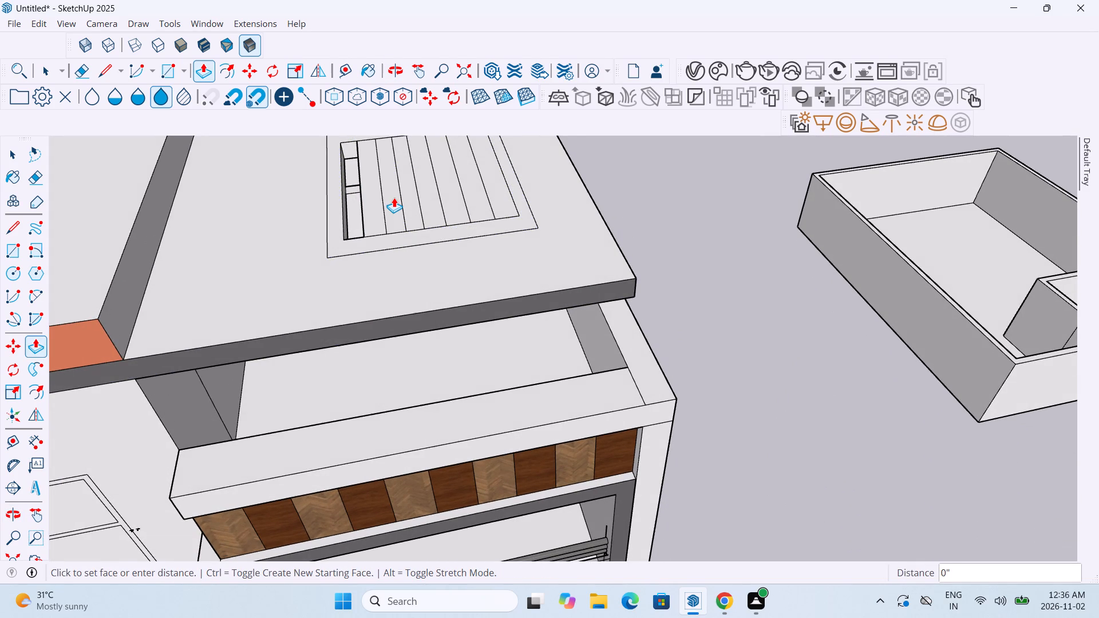
scroll(394, 197, up, 7)
key(Delete)
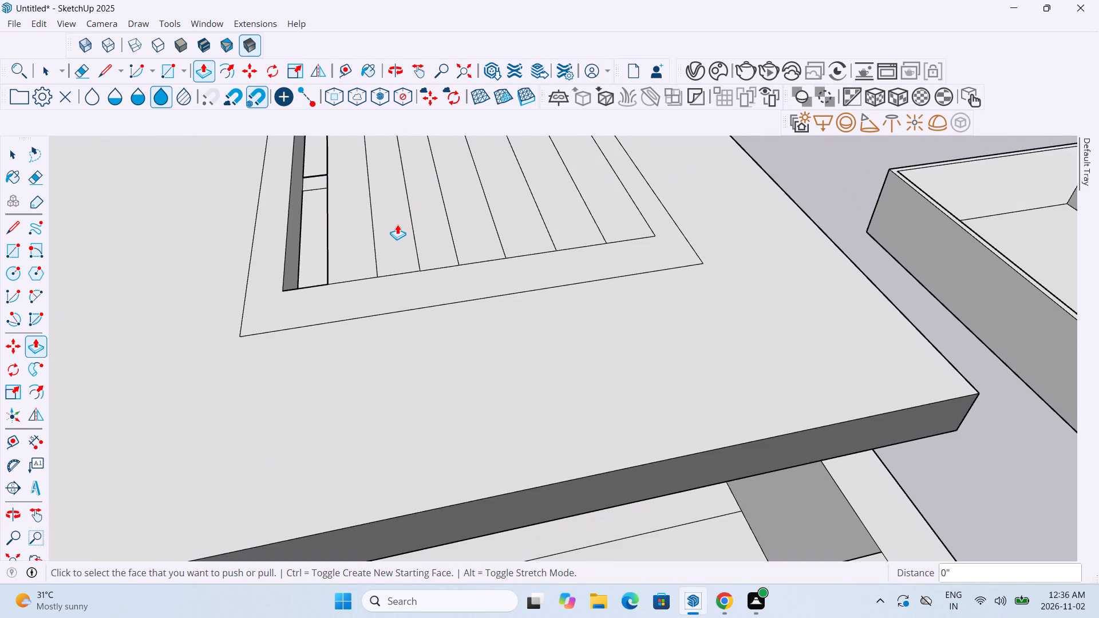
click(402, 233)
key(Delete)
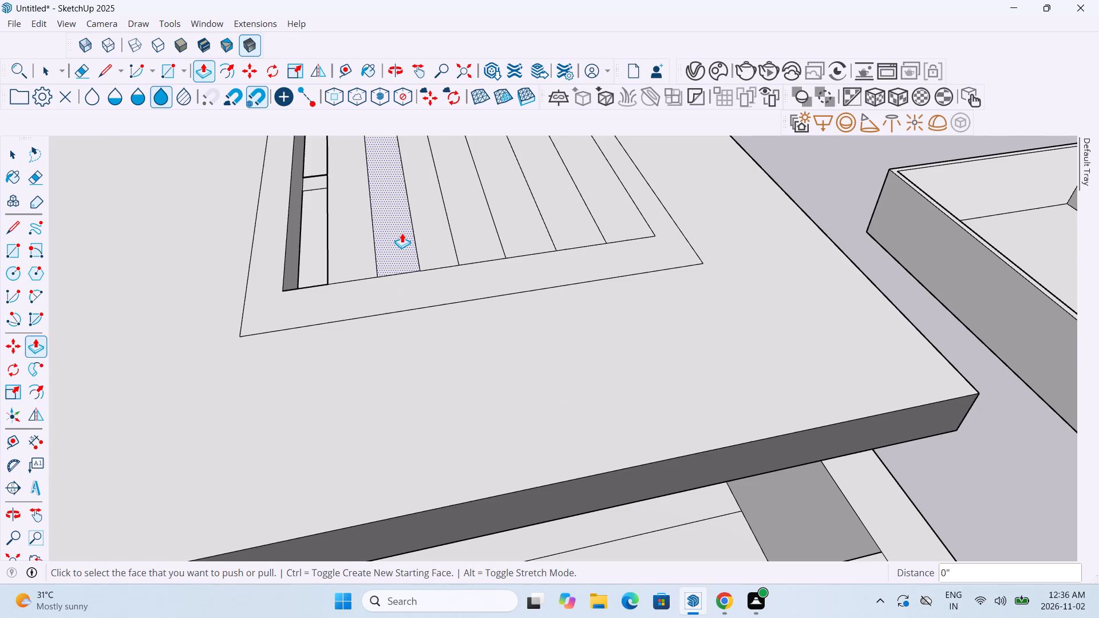
click(430, 219)
key(Delete)
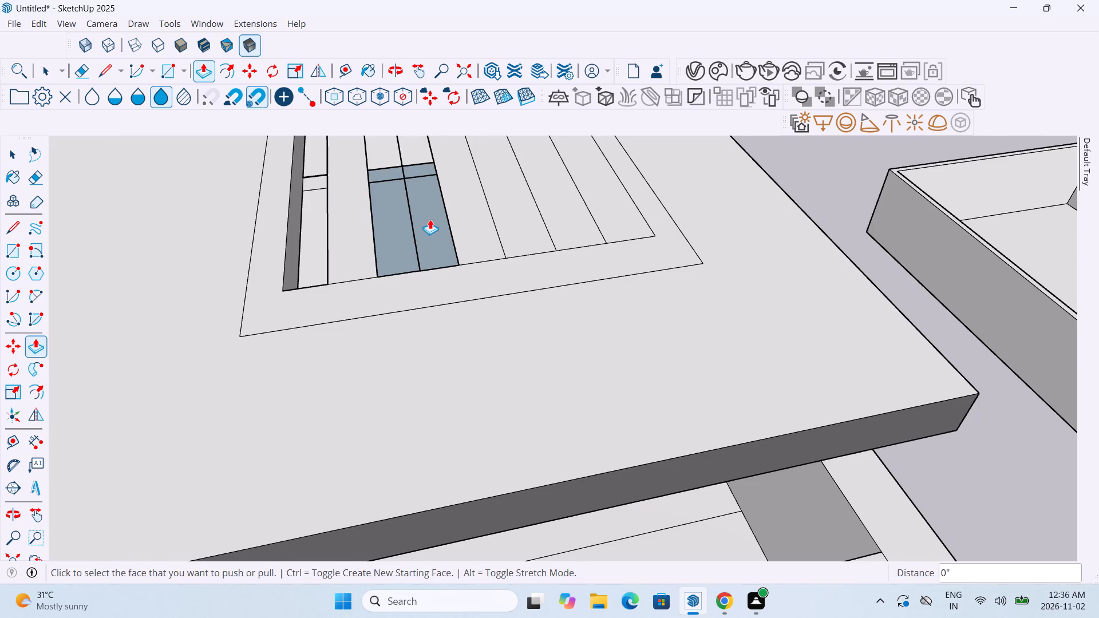
key(ctrl+z)
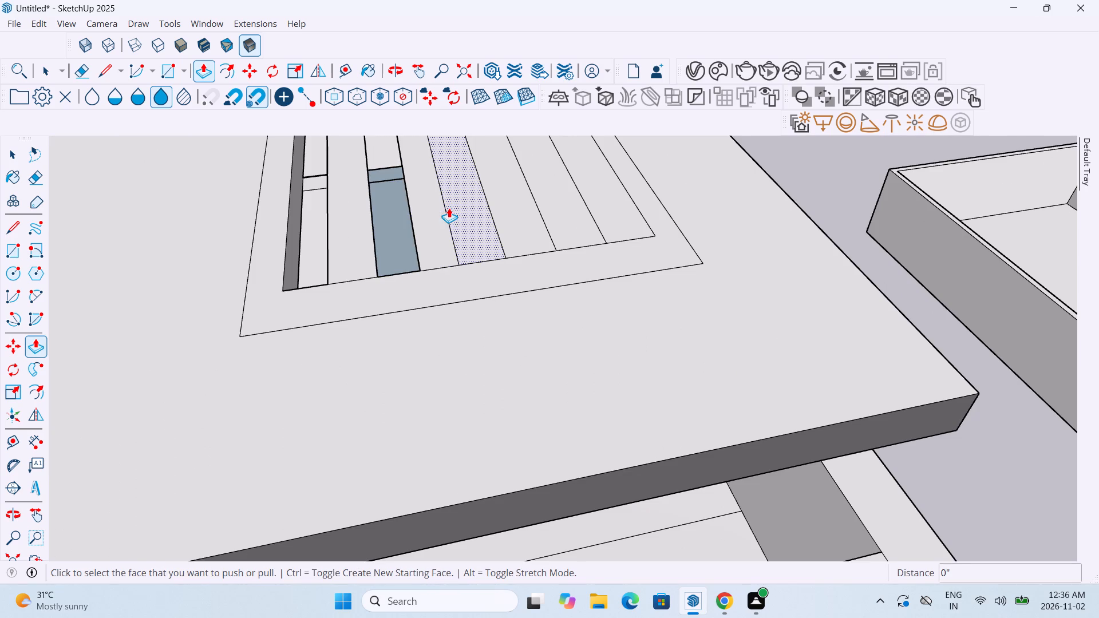
click(458, 201)
key(Delete)
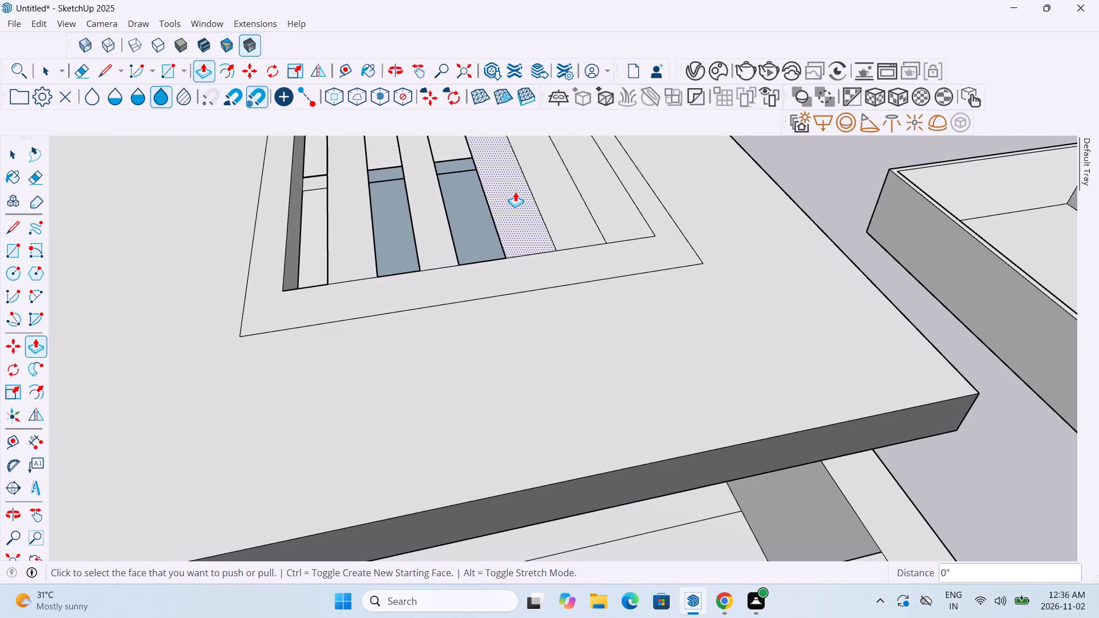
click(515, 192)
key(Delete)
click(553, 192)
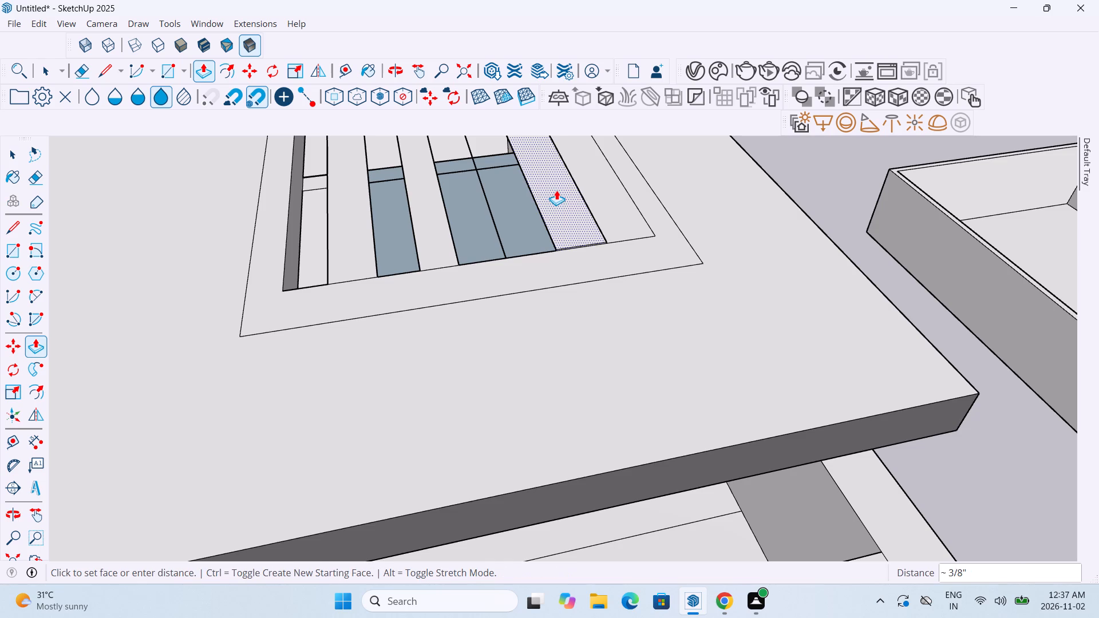
key(ctrl+z)
click(557, 193)
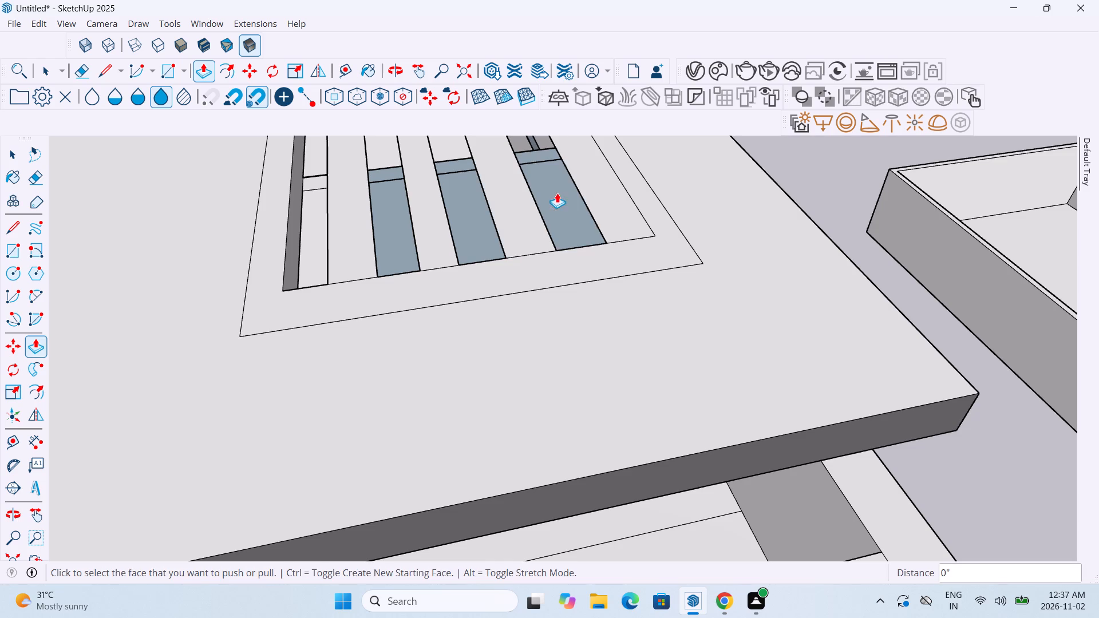
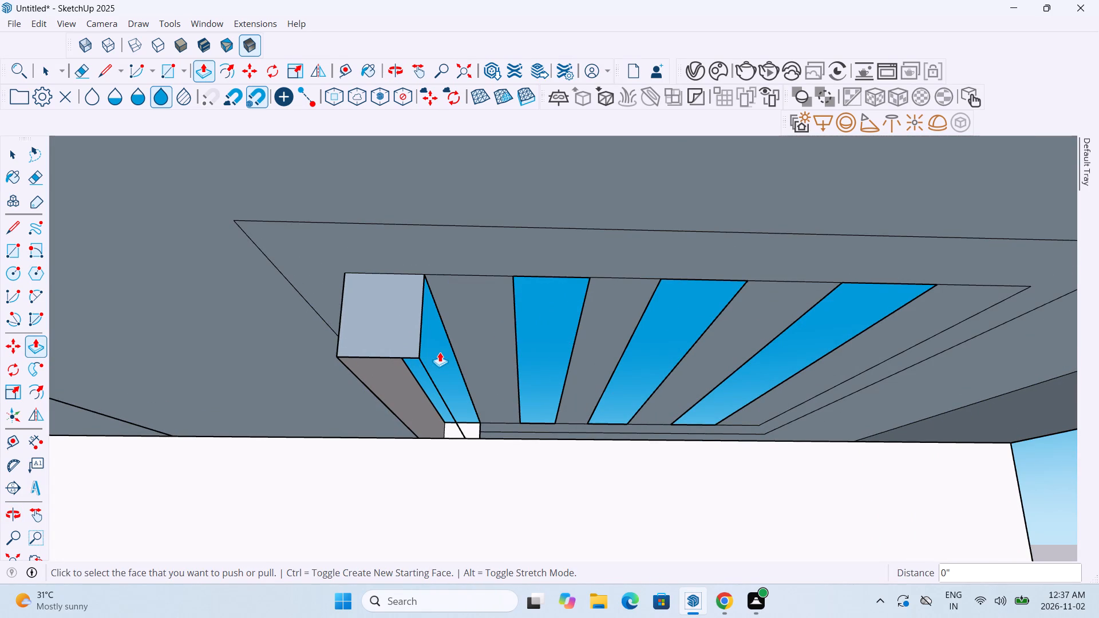
Delete the end face and outer side face of the box projecting below the first strip in the slatted roof rectangle.
click(403, 334)
key(Delete)
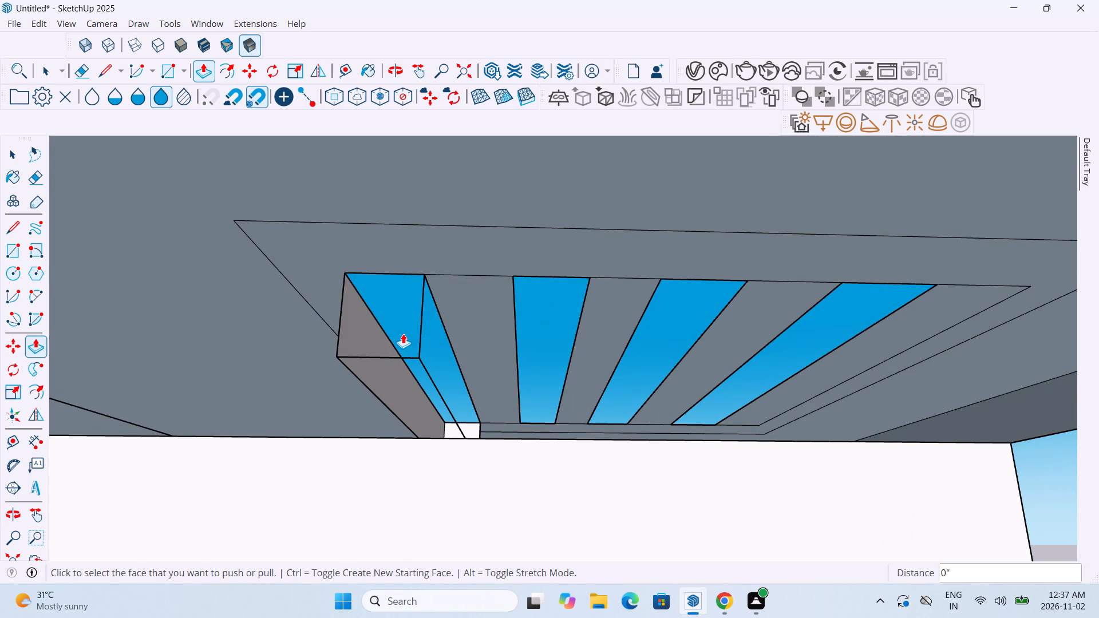
click(379, 367)
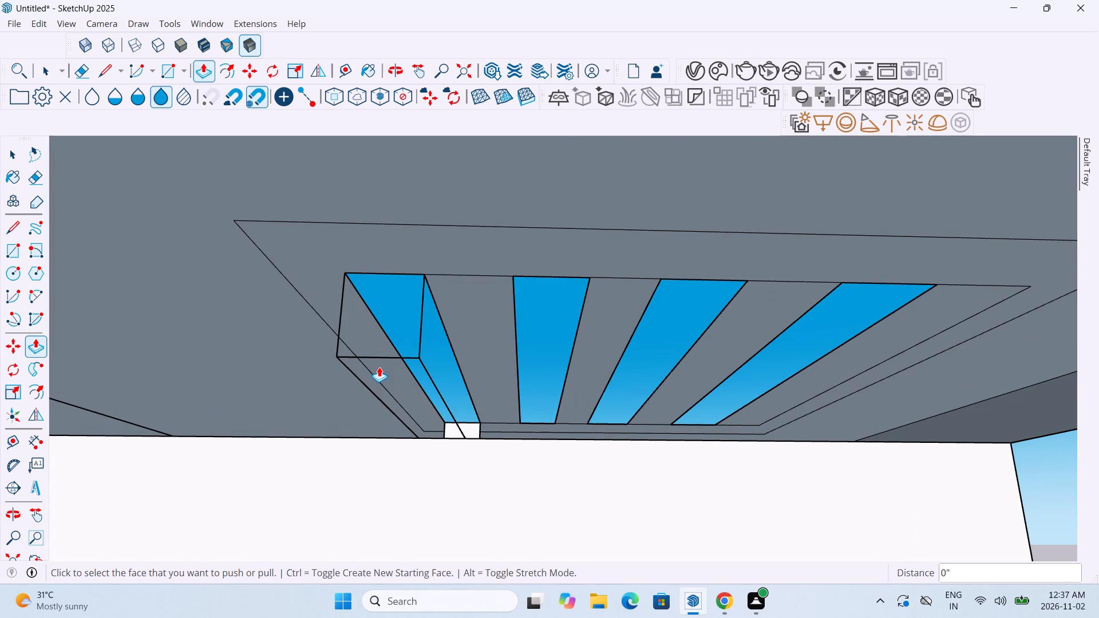
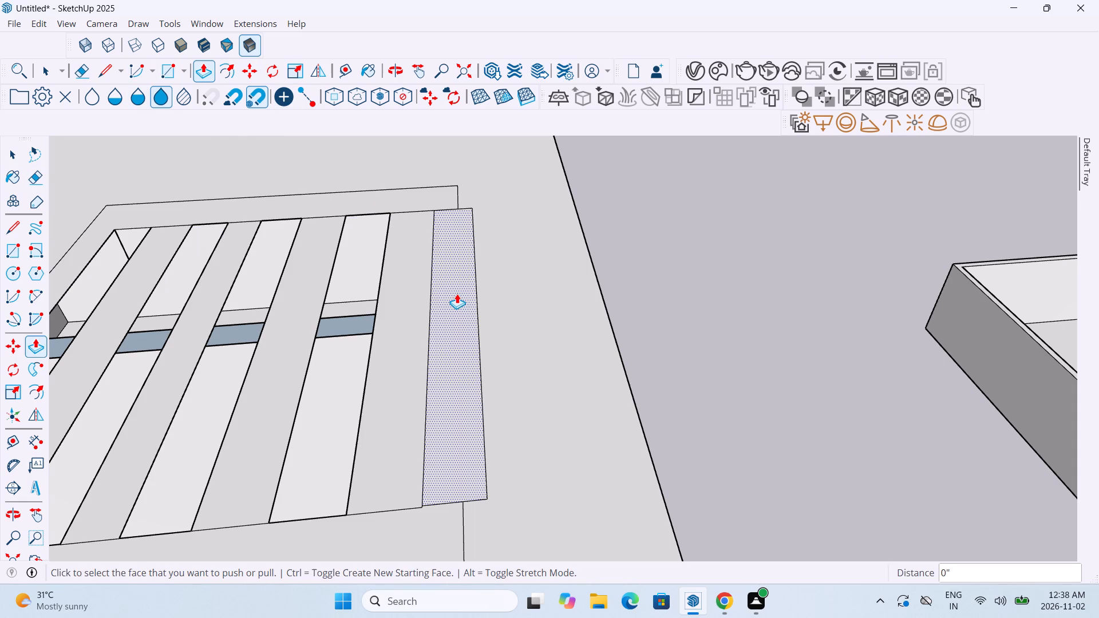
Inspect the slatted roof opening from above and below, and check the whole building from the front.
scroll(457, 294, up, 1)
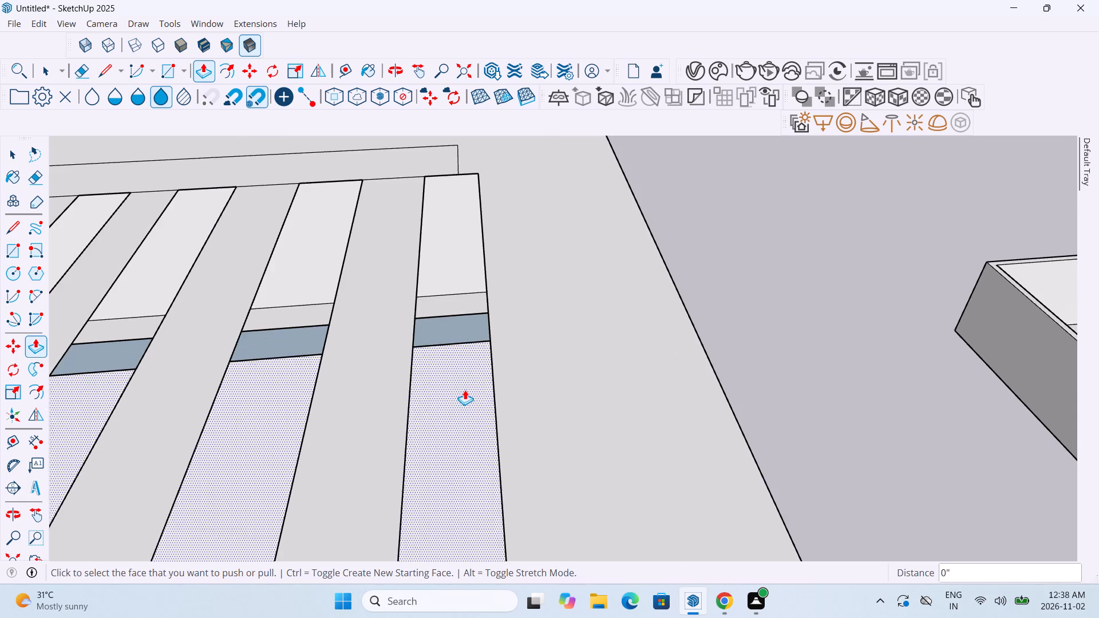
scroll(465, 390, down, 9)
scroll(469, 387, up, 1)
scroll(469, 387, down, 1)
middle_drag(472, 488, 477, 304)
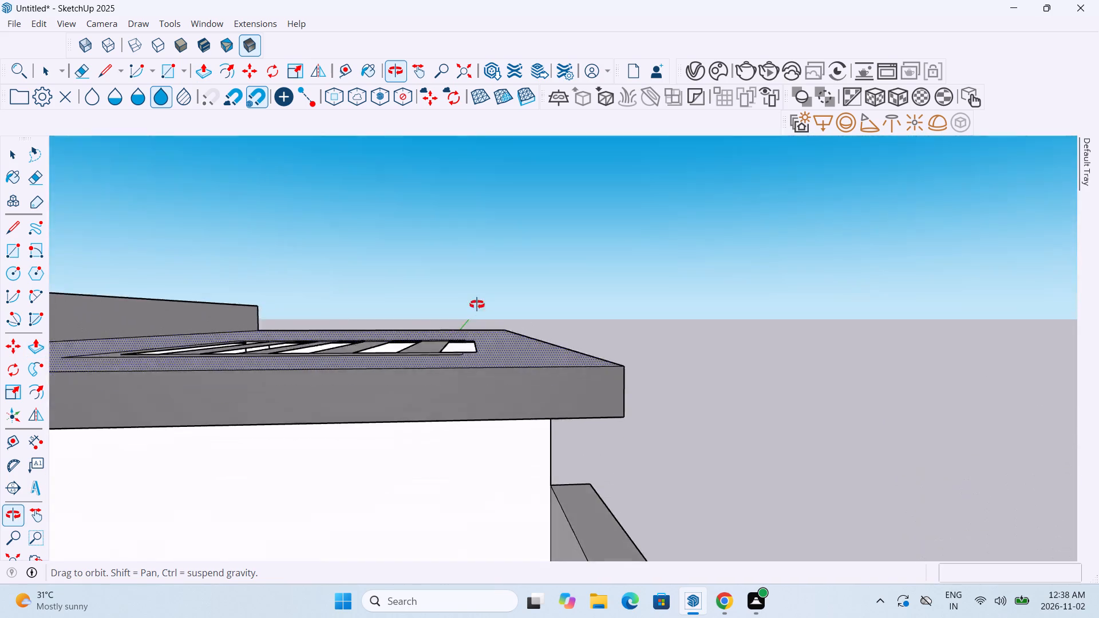
middle_drag(477, 304, 483, 237)
scroll(483, 237, down, 2)
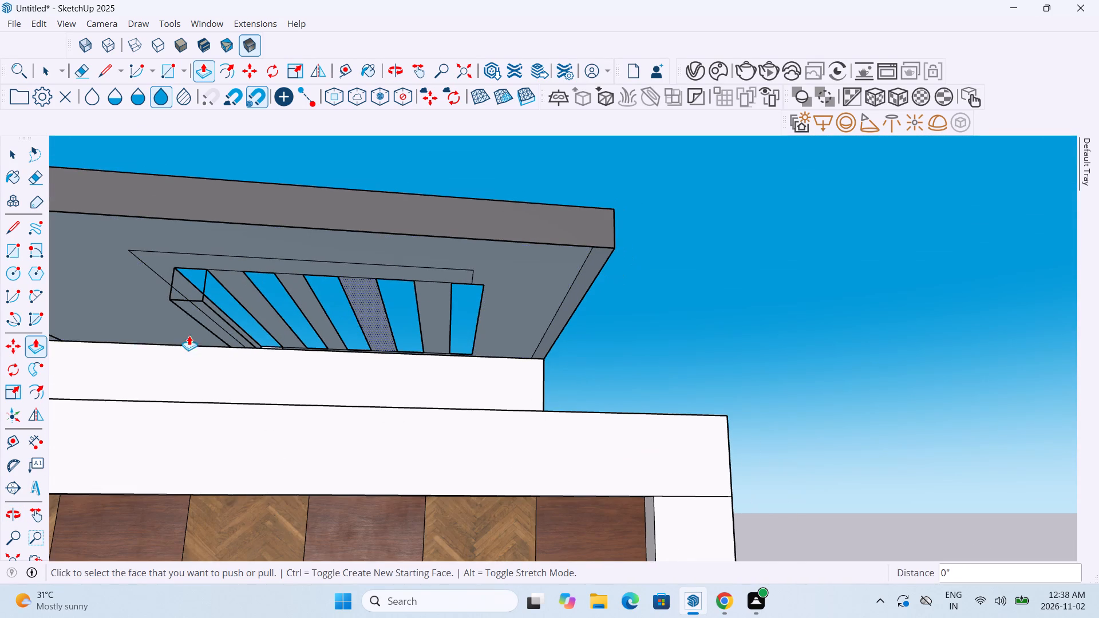
scroll(195, 301, up, 3)
scroll(195, 300, down, 4)
middle_drag(364, 430, 402, 343)
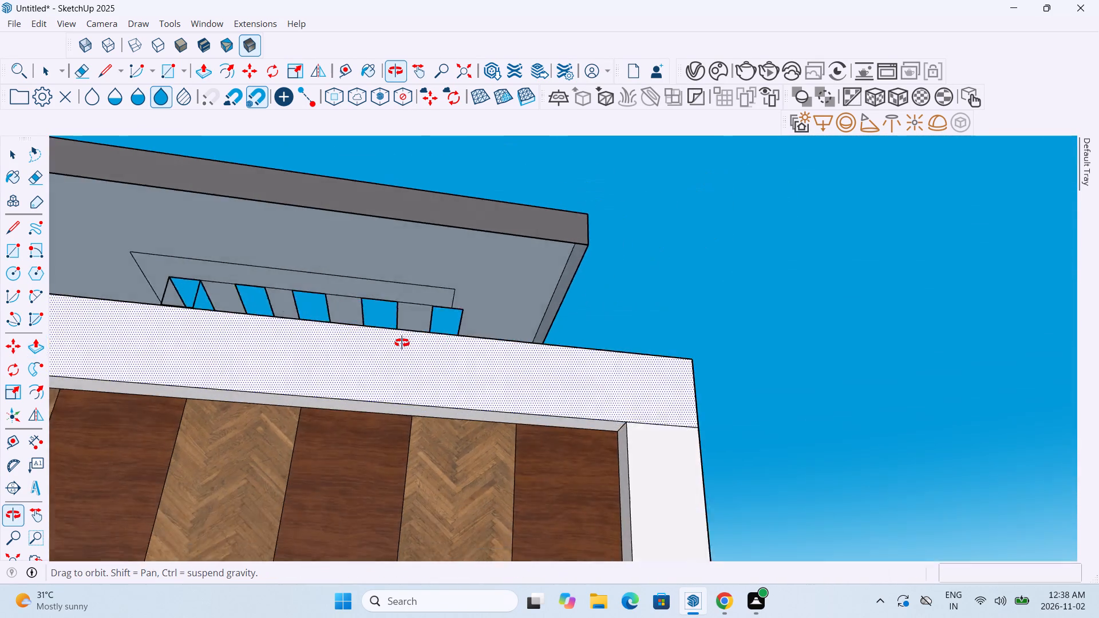
middle_drag(402, 343, 409, 442)
scroll(409, 441, down, 15)
scroll(409, 437, up, 1)
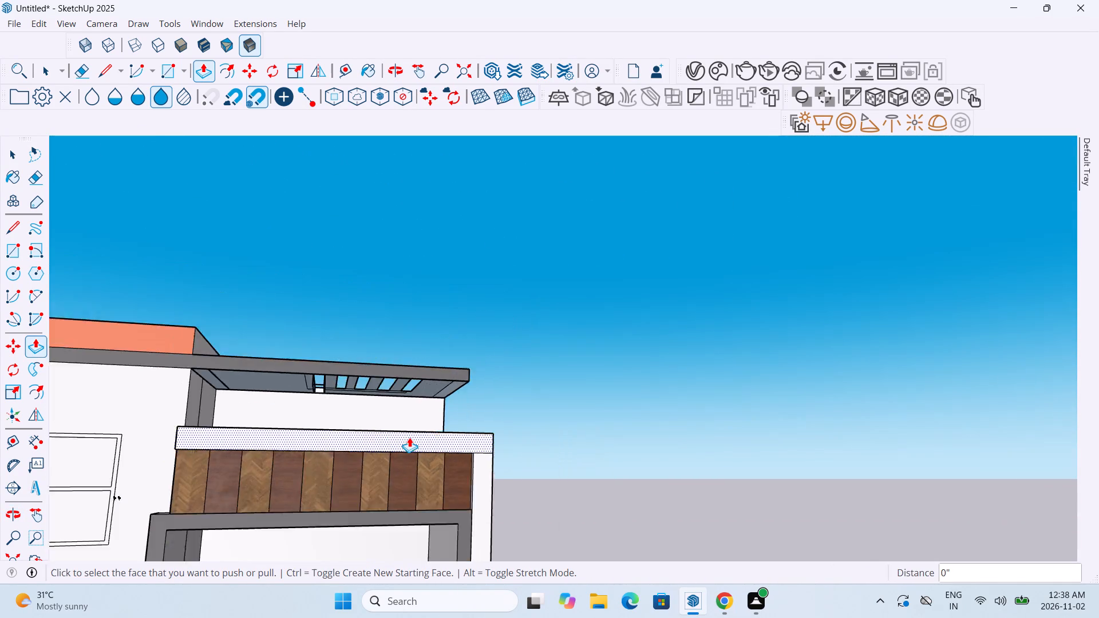
scroll(409, 437, down, 6)
middle_drag(401, 442, 397, 468)
scroll(399, 459, down, 13)
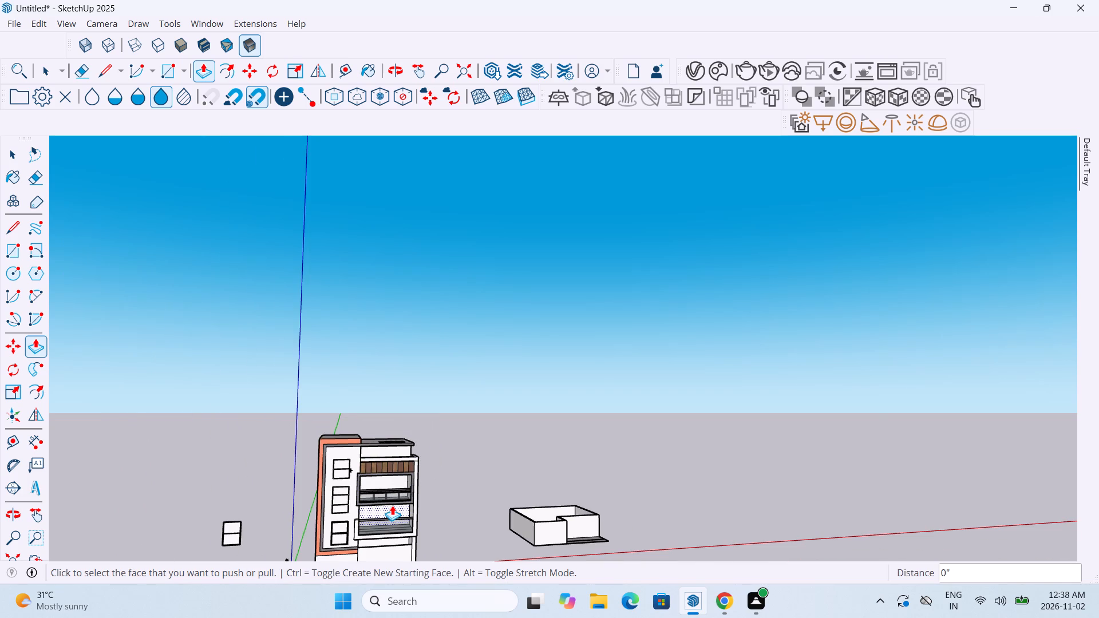
scroll(392, 505, down, 5)
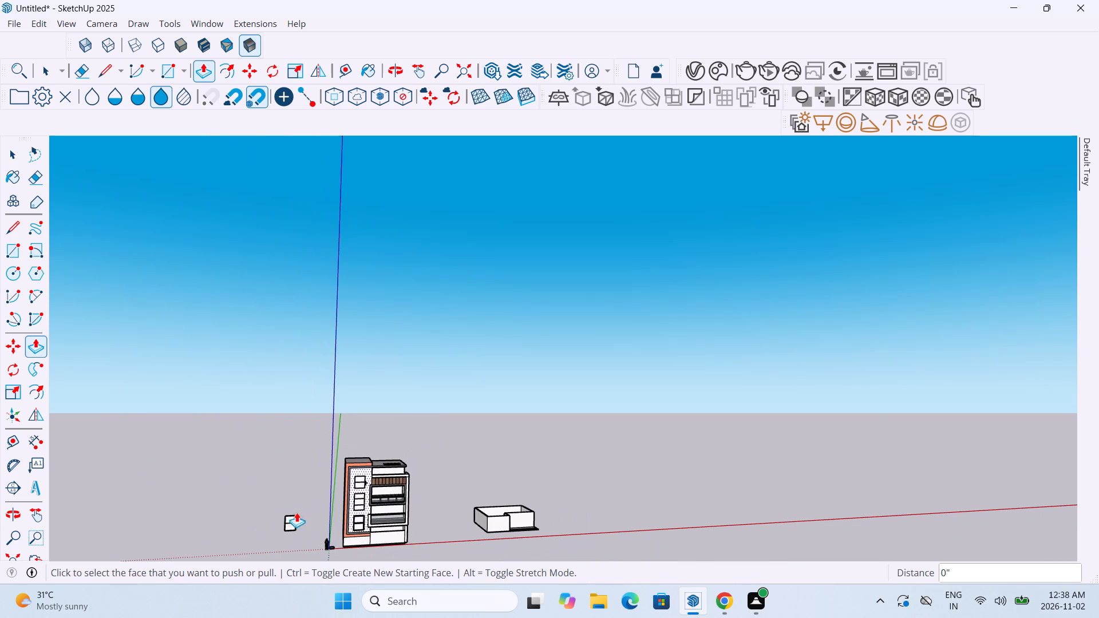
middle_drag(379, 514, 377, 470)
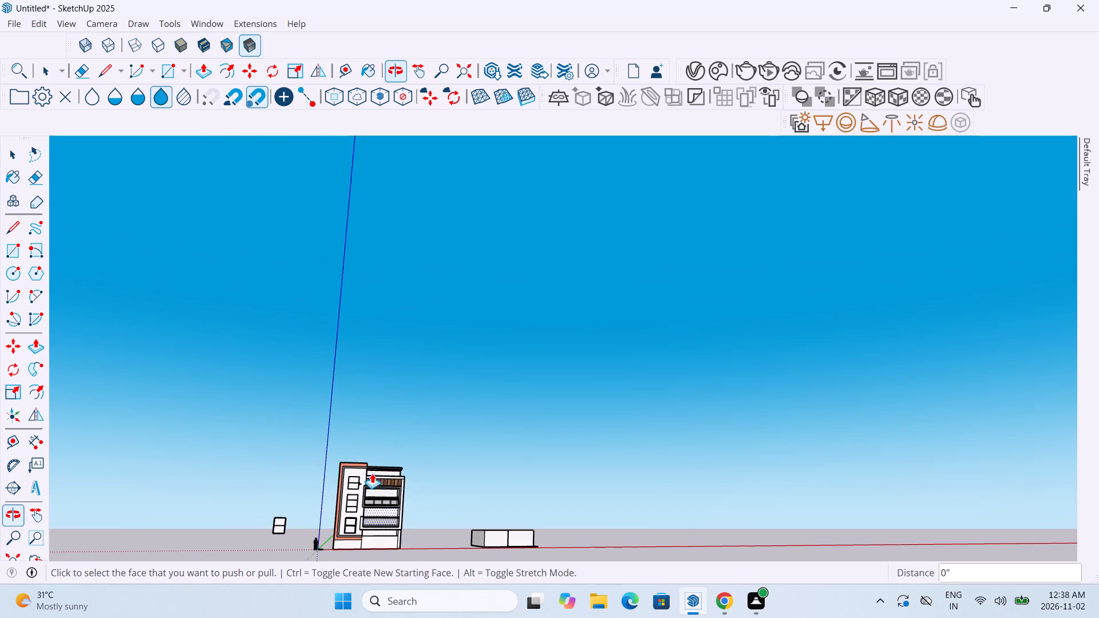
scroll(331, 501, up, 10)
middle_drag(368, 490, 377, 533)
scroll(400, 527, down, 3)
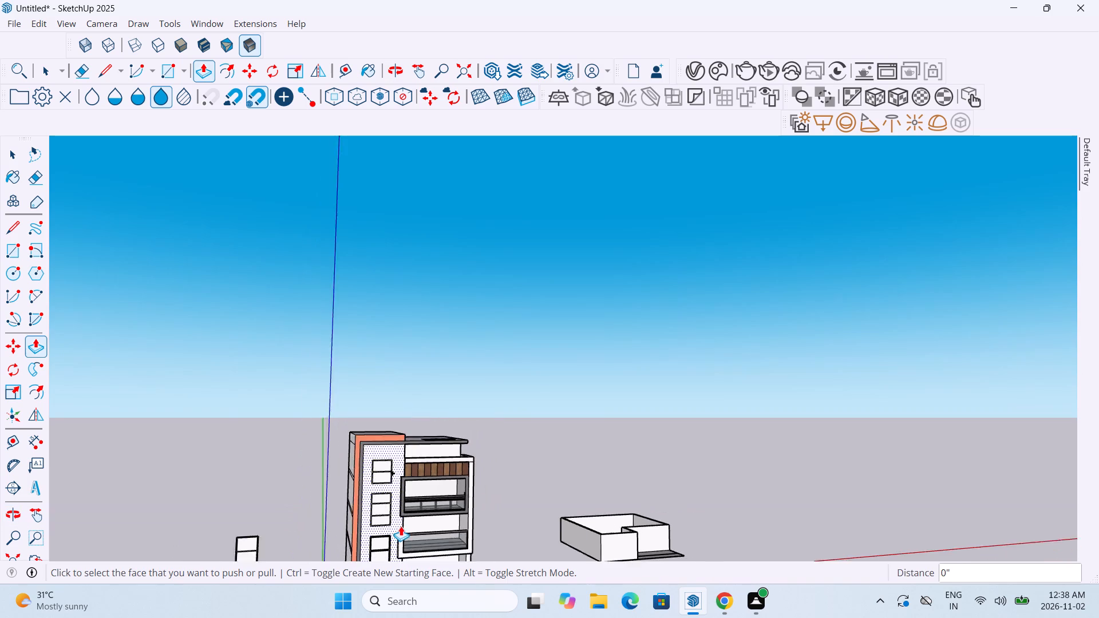
scroll(401, 526, down, 2)
scroll(395, 520, up, 17)
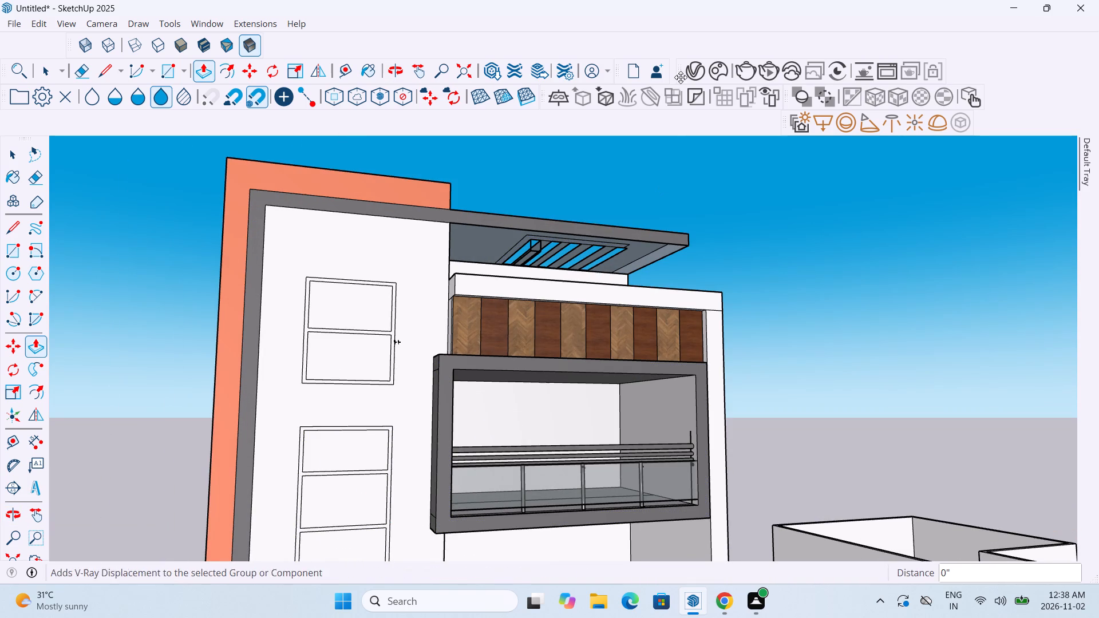
Open Chaos Cosmos, dismiss its notifications and browse the downloaded assets.
click(724, 68)
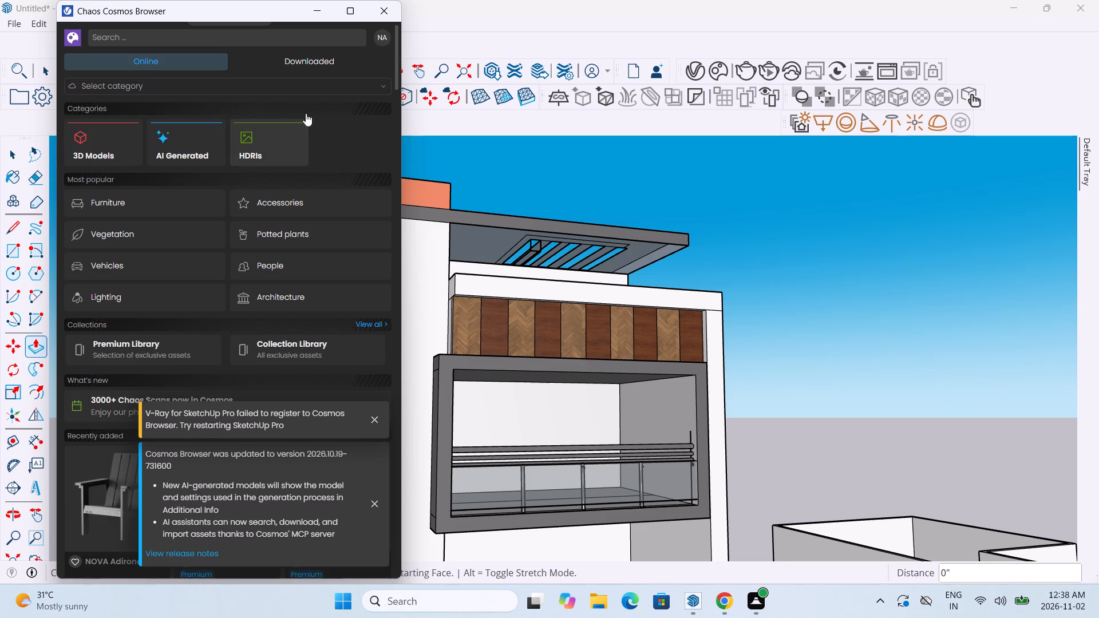
click(328, 65)
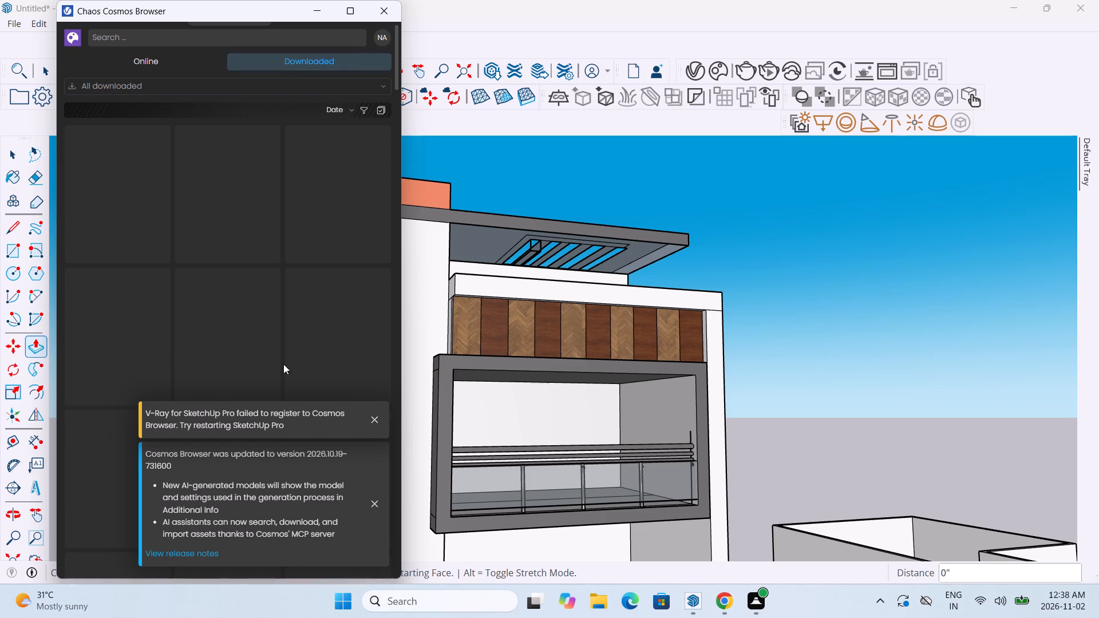
click(371, 424)
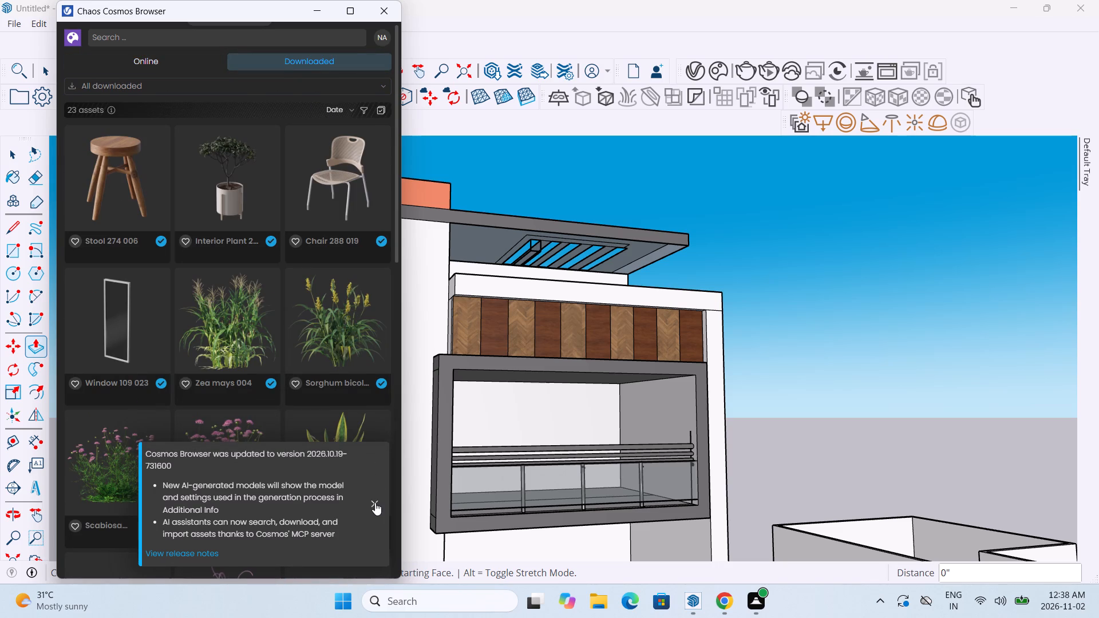
click(375, 502)
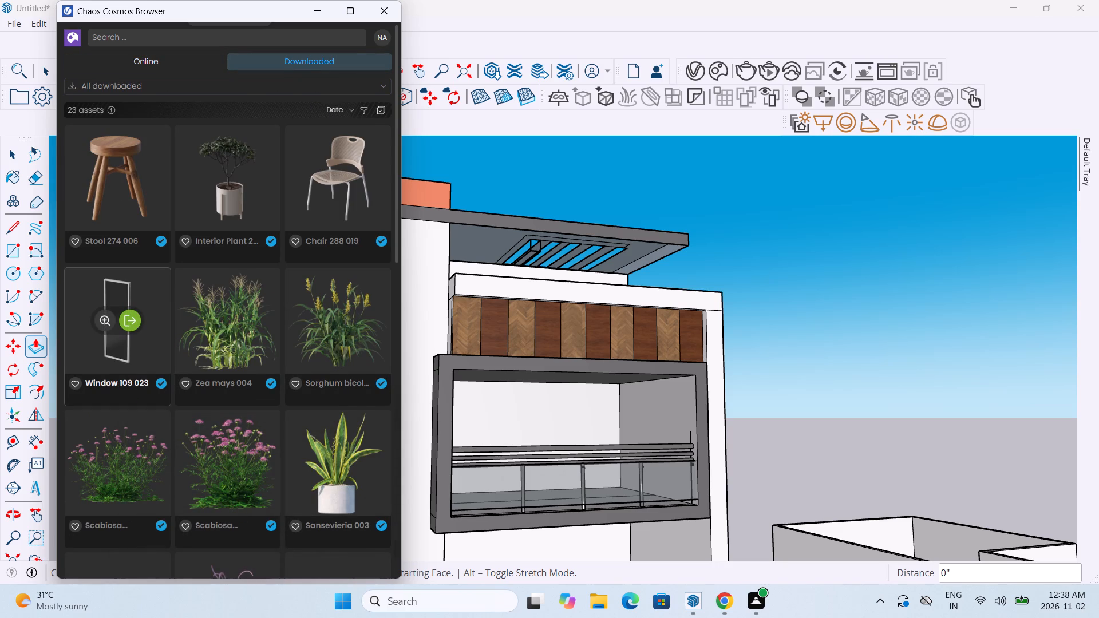
scroll(131, 359, down, 11)
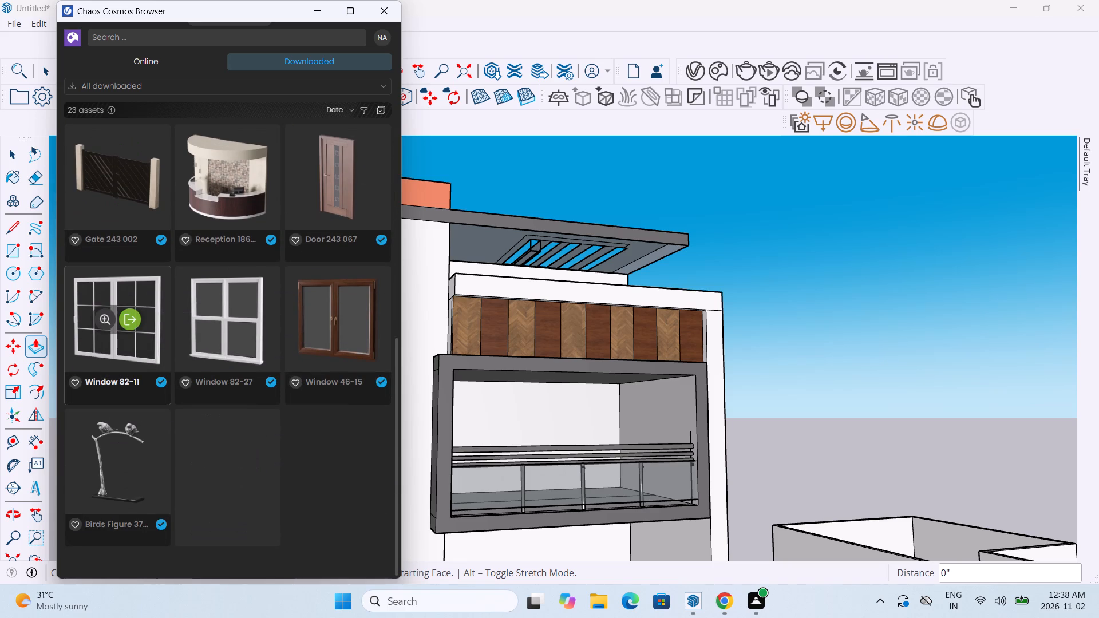
scroll(147, 367, down, 2)
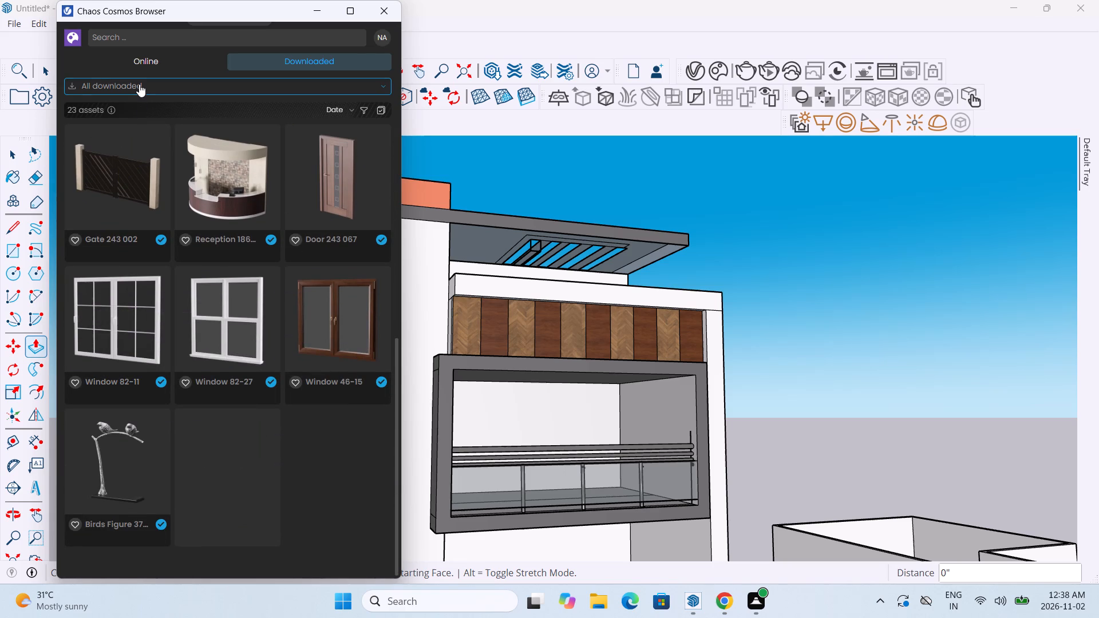
Search the online Cosmos assets for "window" and pick the suggestion Window 109 003.
click(139, 84)
click(155, 62)
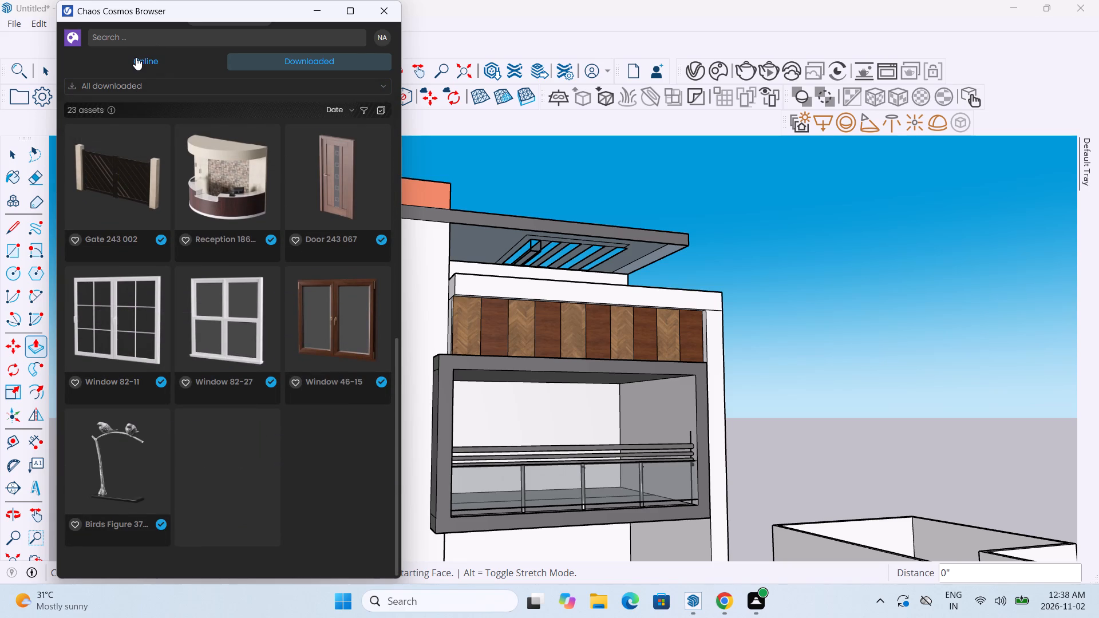
click(136, 57)
click(152, 41)
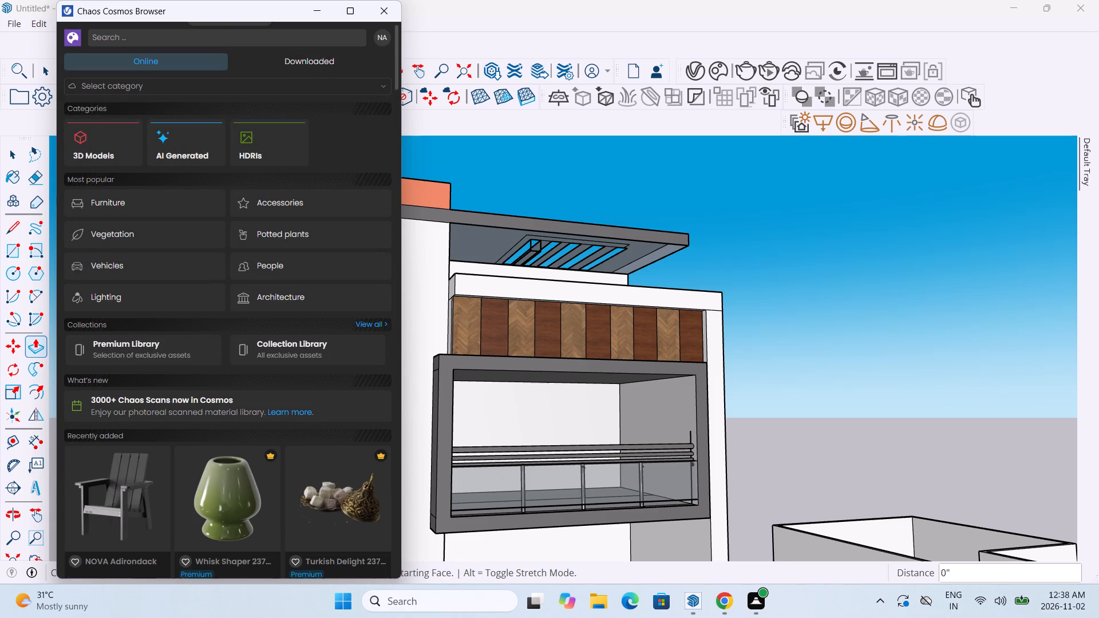
text(window)
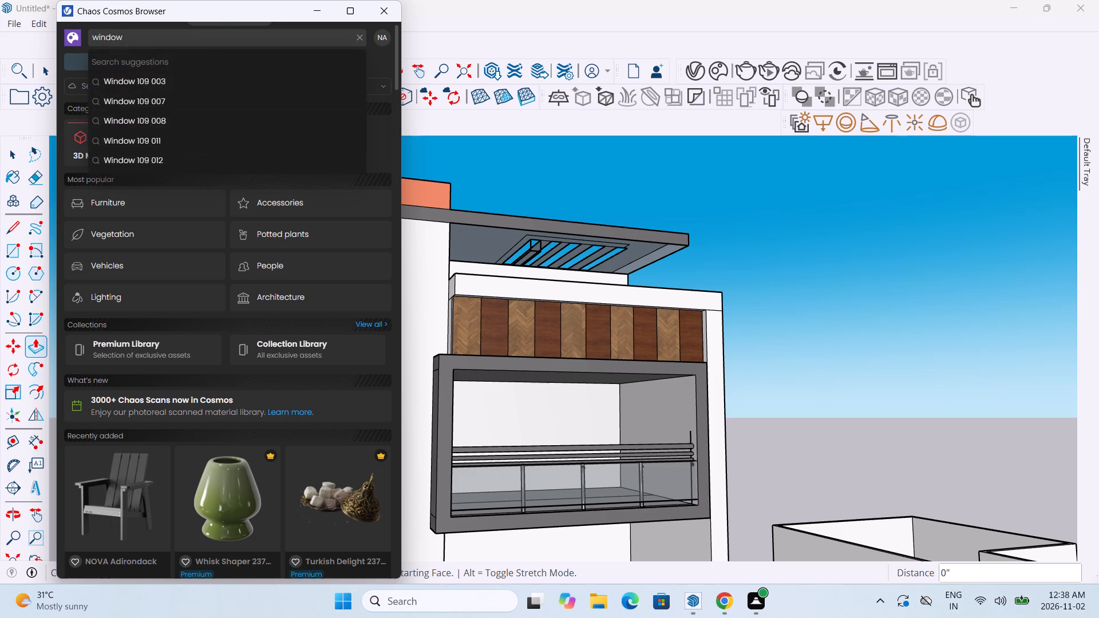
click(149, 73)
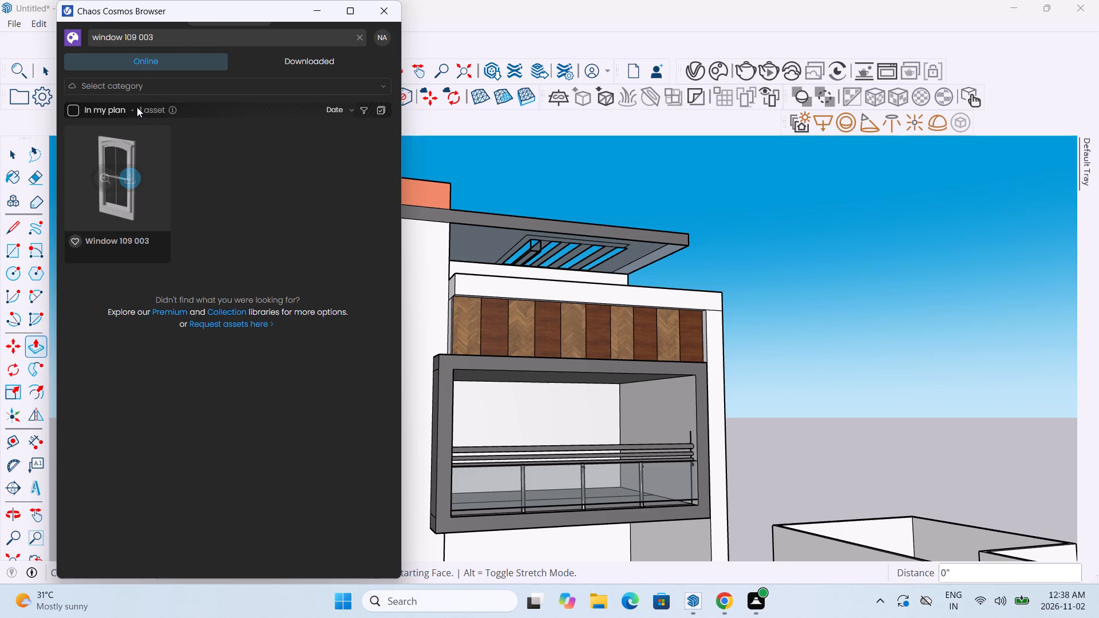
Broaden the online asset search to "window" and browse the window models.
key(BackSpace)
key(BackSpace)
key(BackSpace)
key(BackSpace)
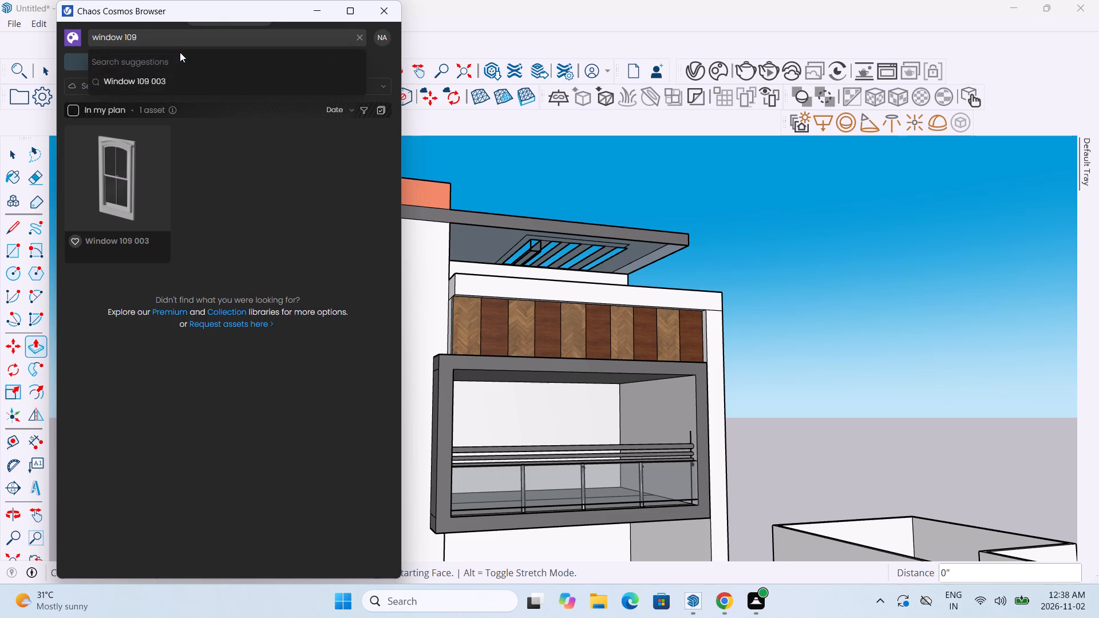
key(BackSpace)
key(BackSpace)
key(BackSpace)
key(Return)
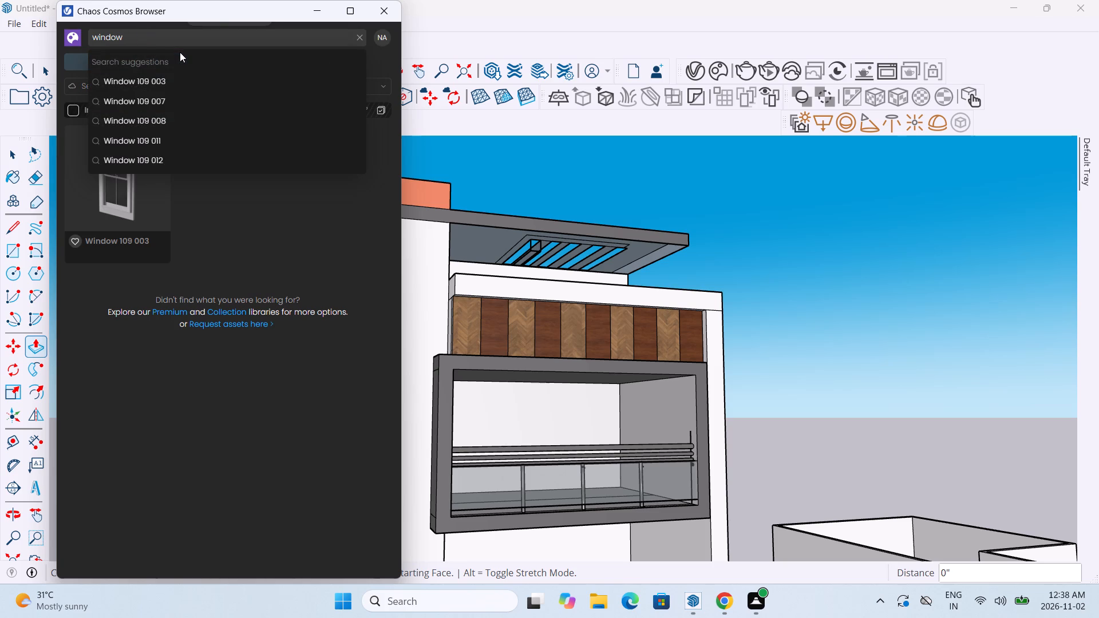
scroll(209, 294, down, 5)
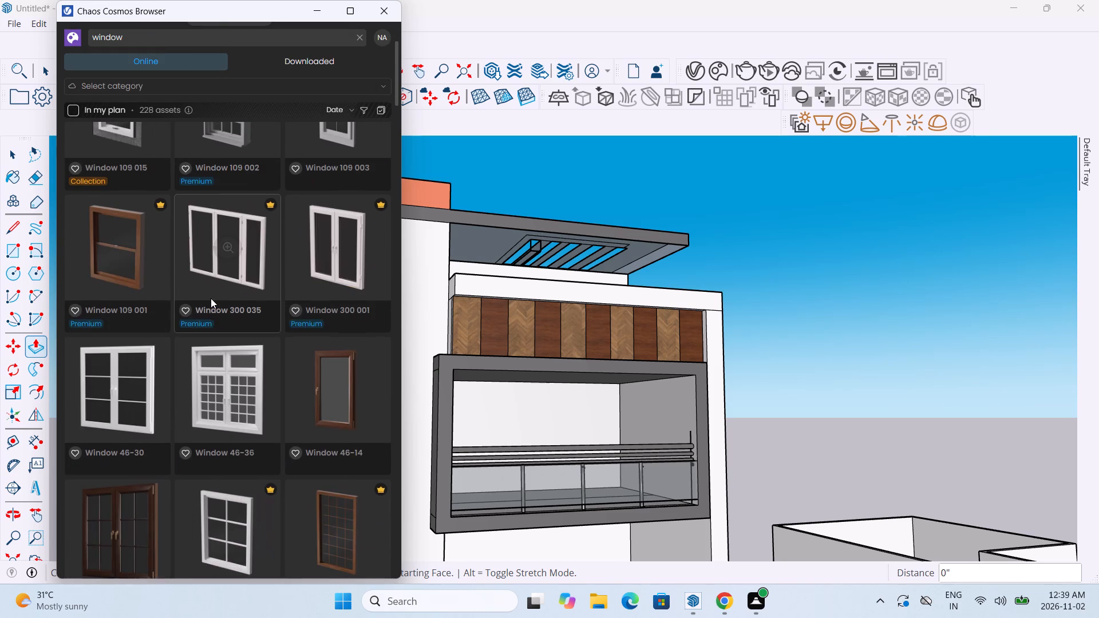
scroll(218, 328, up, 3)
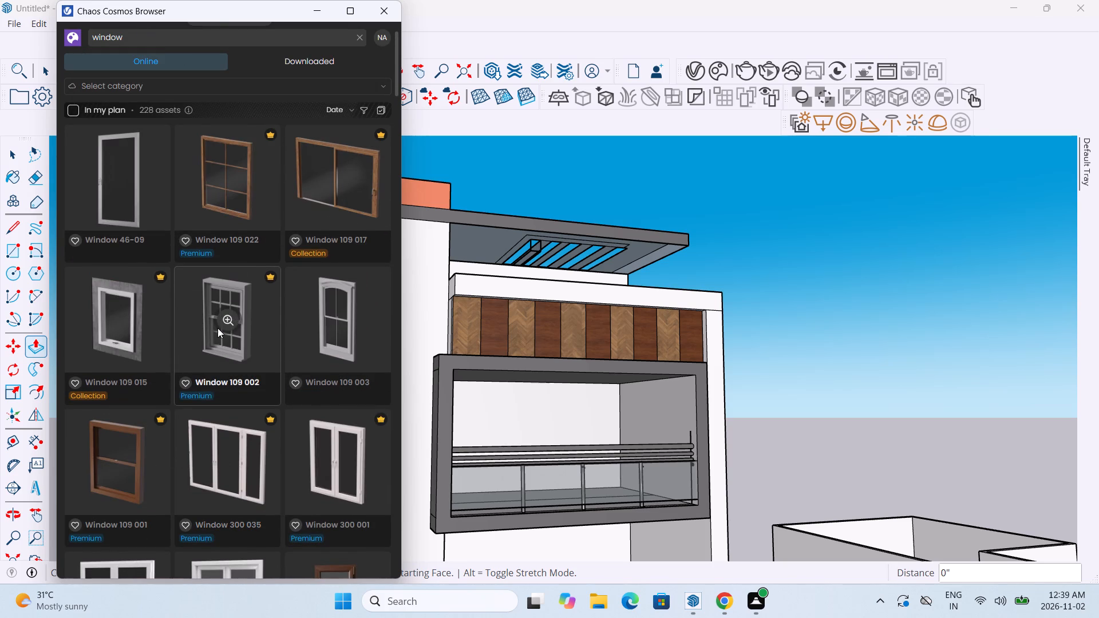
scroll(118, 326, up, 4)
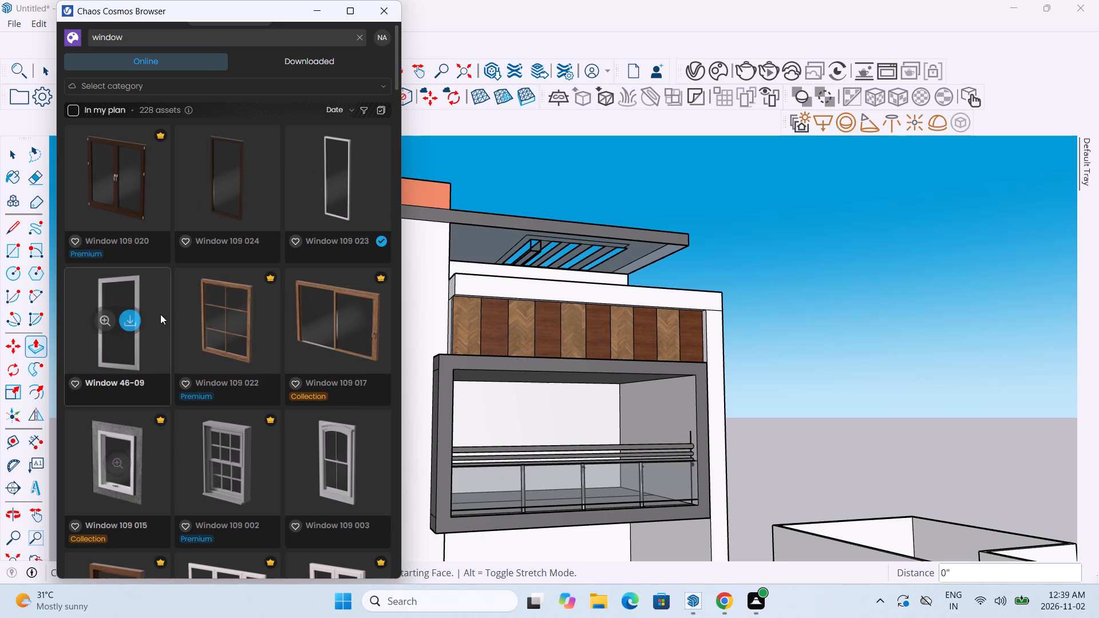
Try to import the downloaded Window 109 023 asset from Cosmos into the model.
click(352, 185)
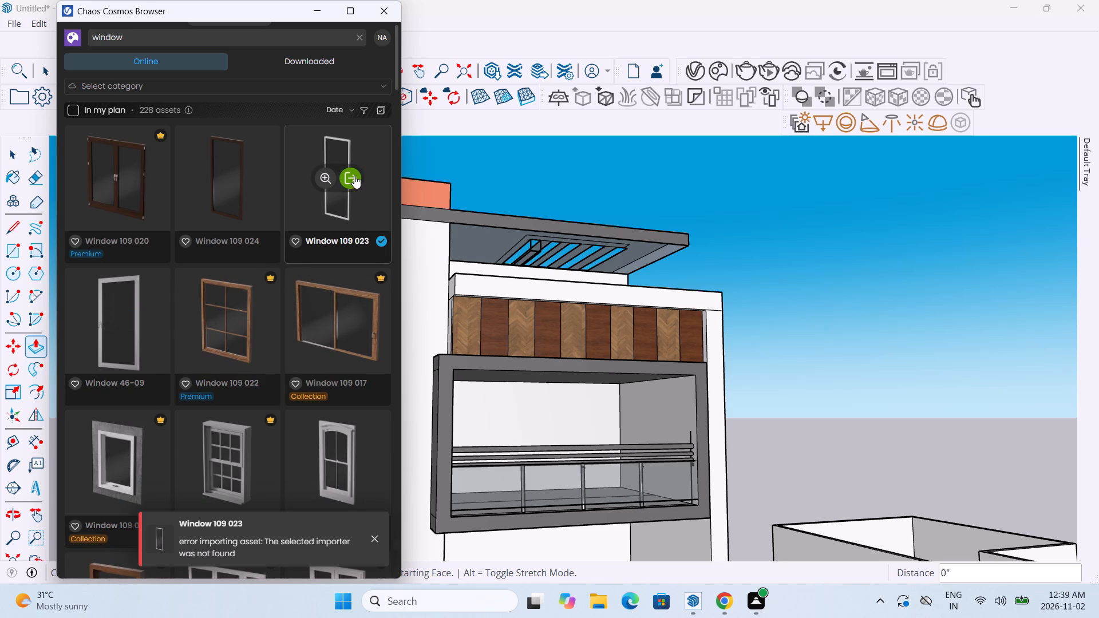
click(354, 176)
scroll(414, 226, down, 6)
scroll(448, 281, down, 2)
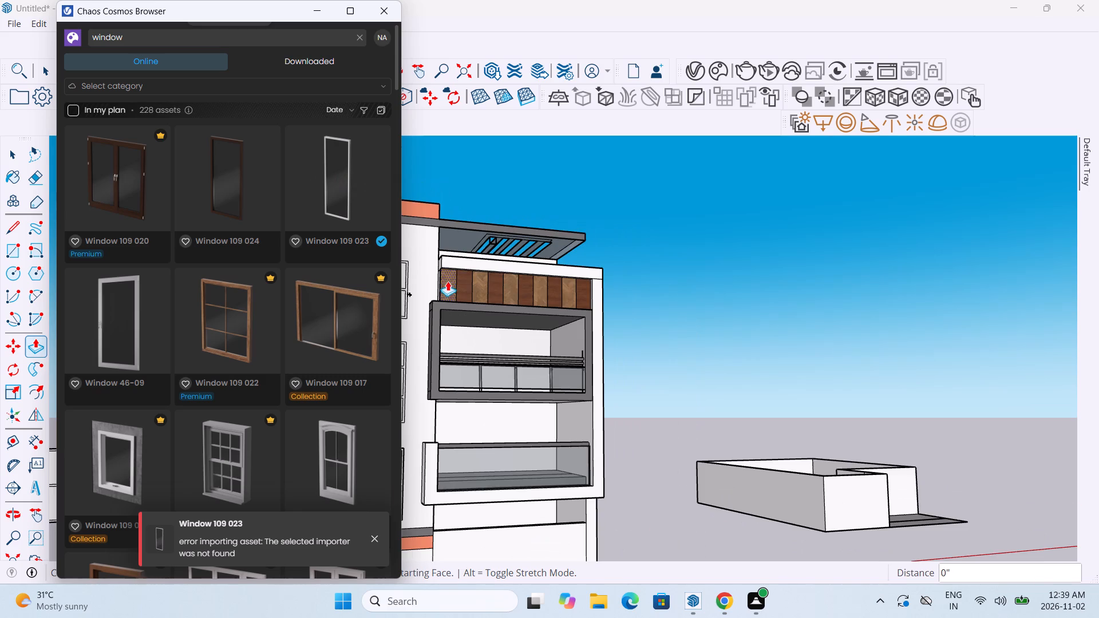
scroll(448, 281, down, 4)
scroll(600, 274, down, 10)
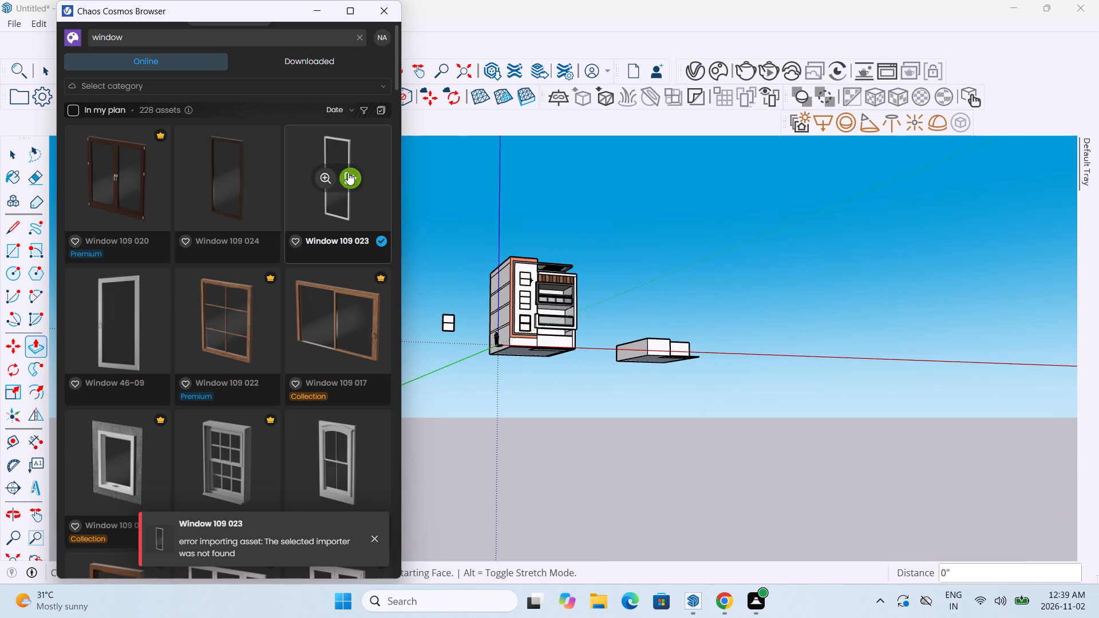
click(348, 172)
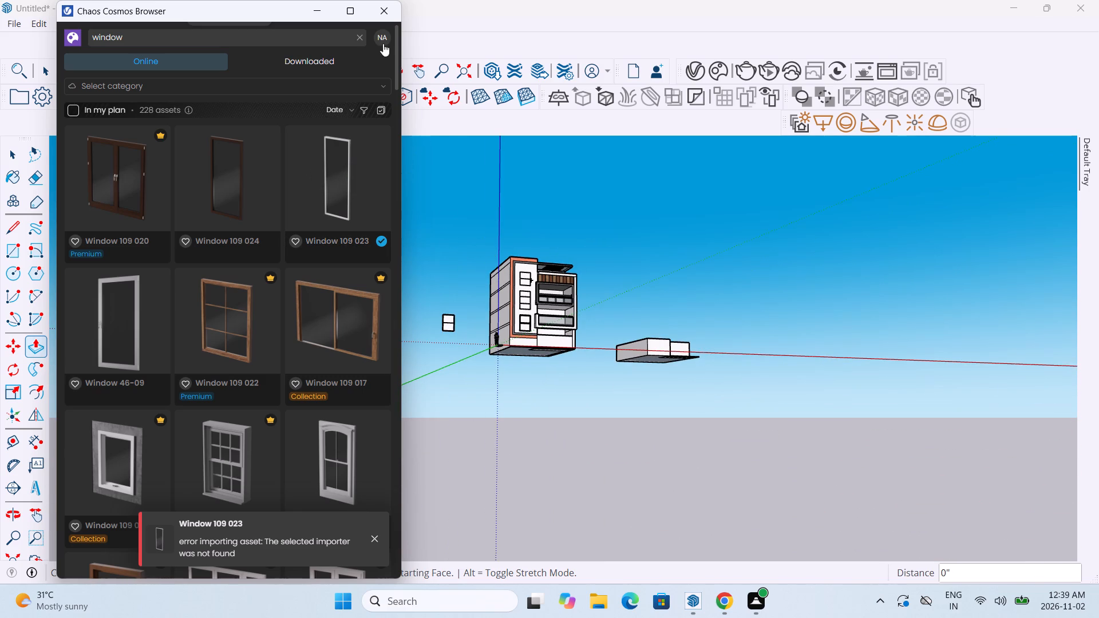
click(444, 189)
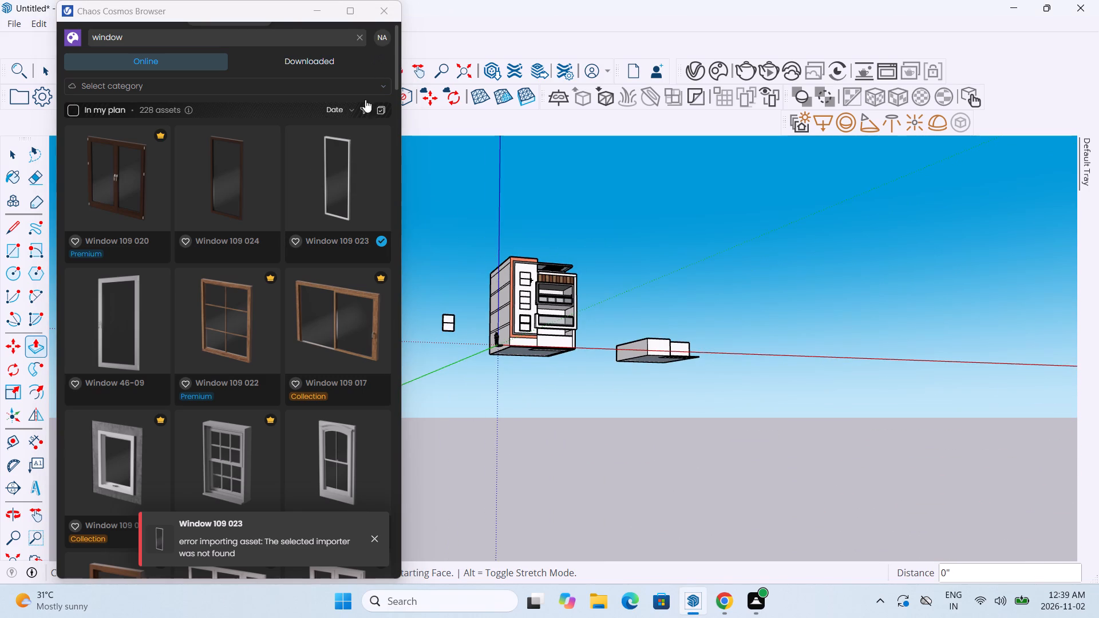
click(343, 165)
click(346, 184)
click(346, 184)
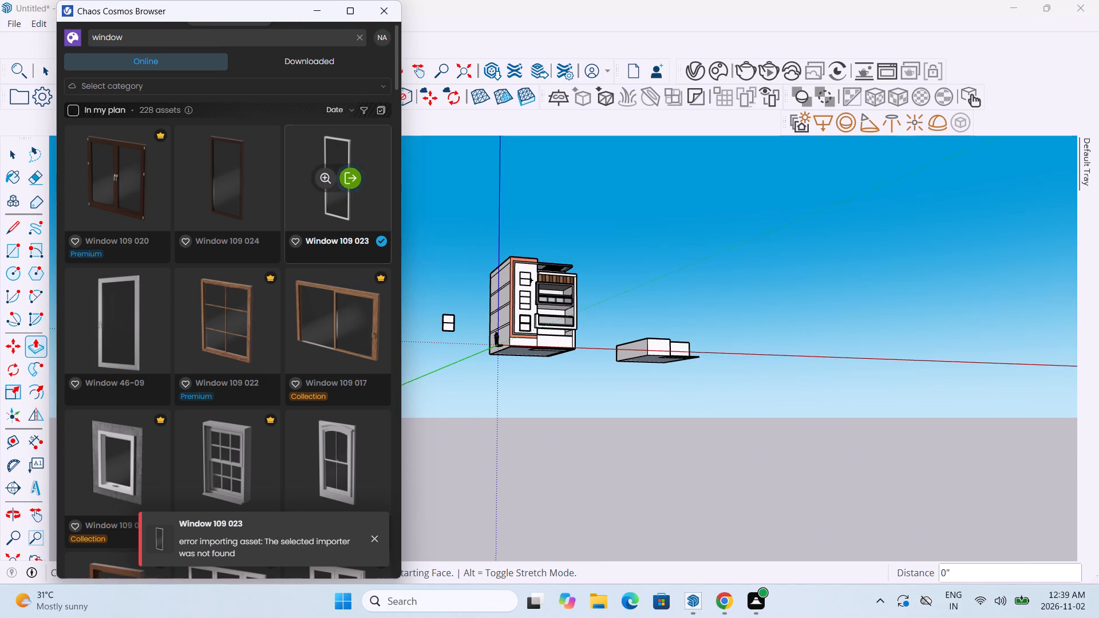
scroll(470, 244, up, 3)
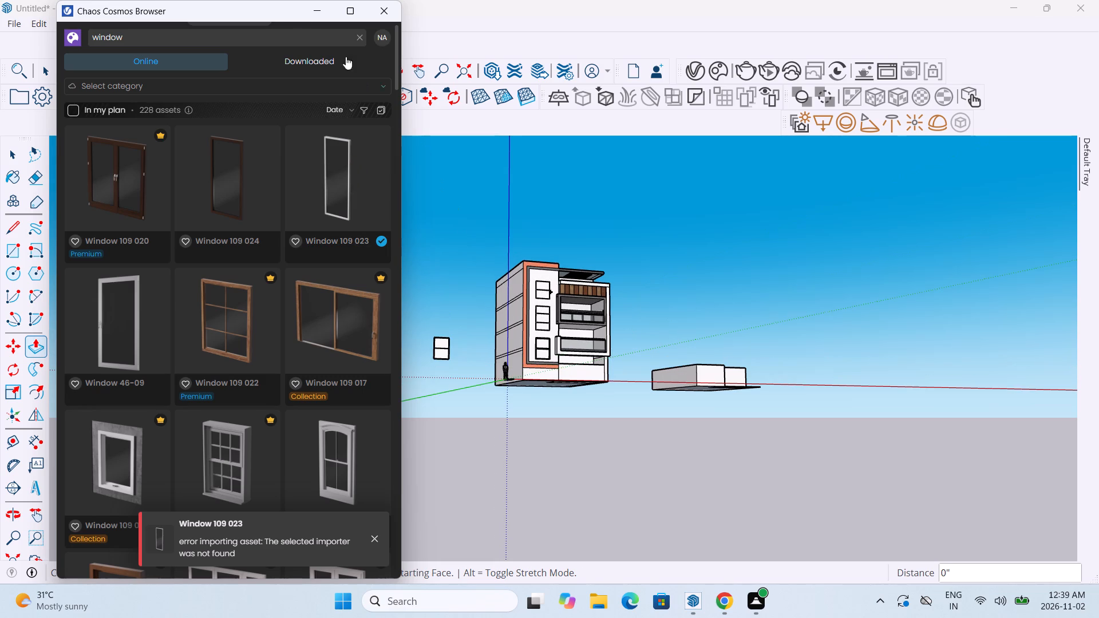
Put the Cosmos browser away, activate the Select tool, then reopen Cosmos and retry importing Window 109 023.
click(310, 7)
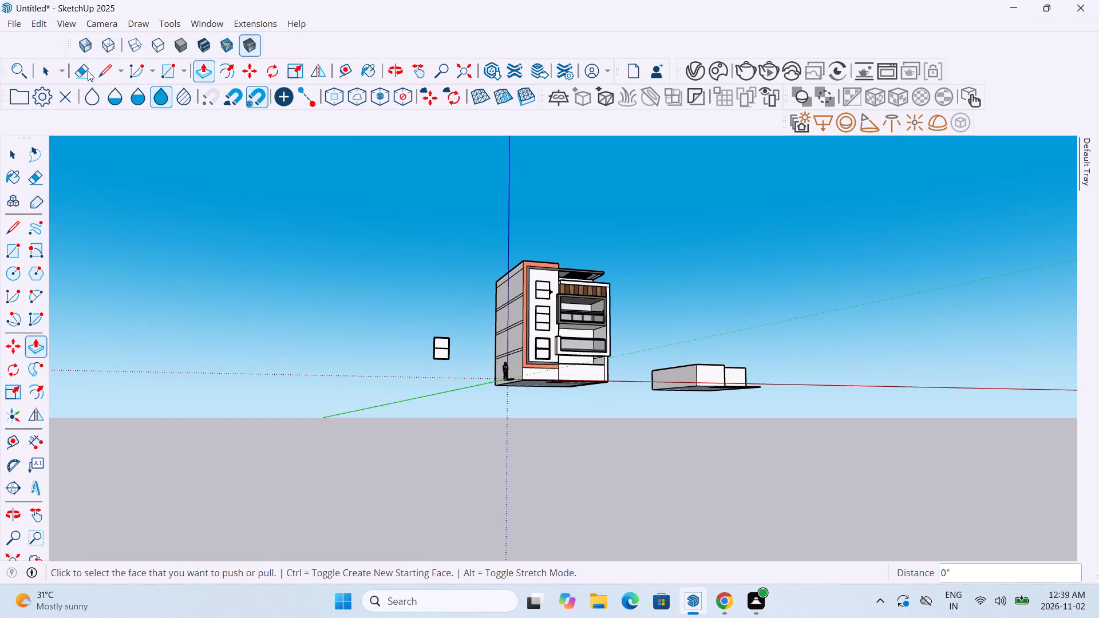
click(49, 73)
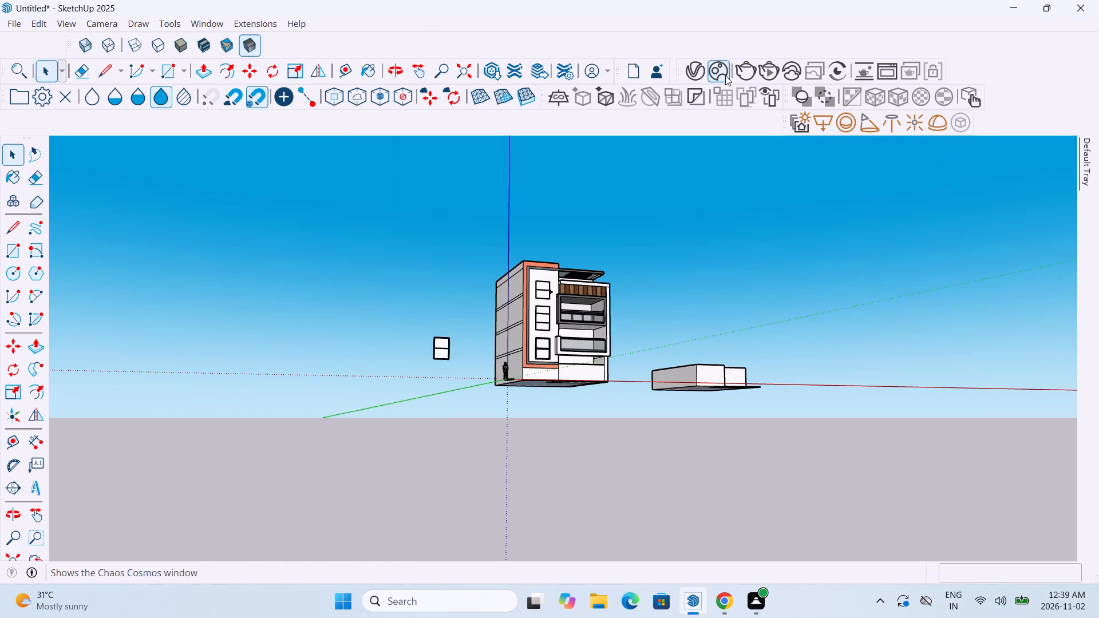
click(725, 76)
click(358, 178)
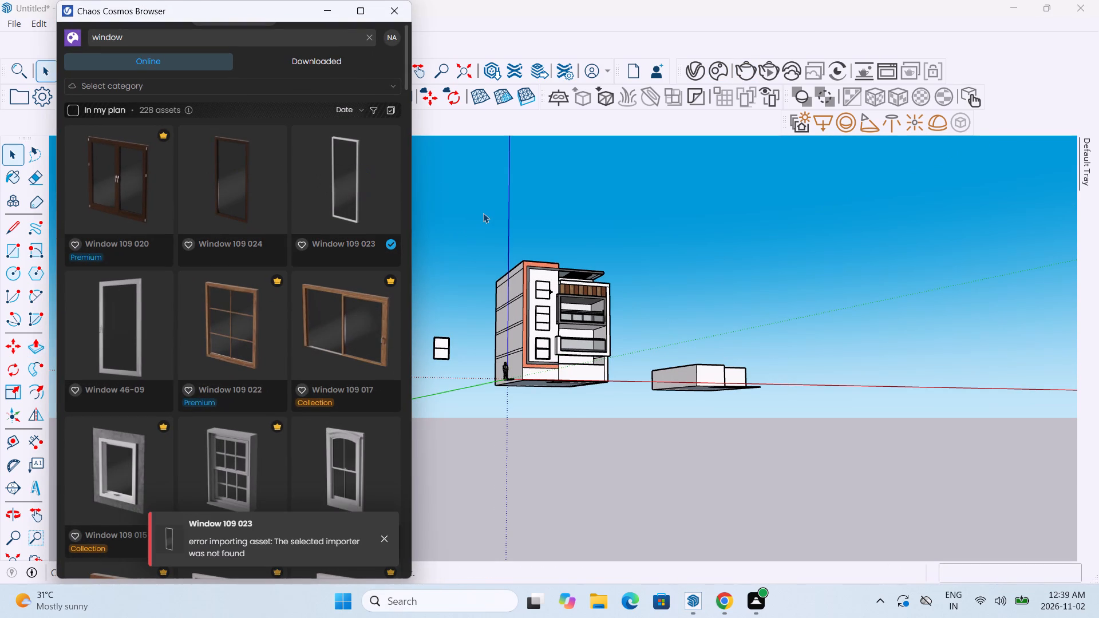
Examine the building's front facade windows and browse the online Cosmos window models for a suitable match.
scroll(483, 213, down, 9)
middle_drag(555, 243, 532, 369)
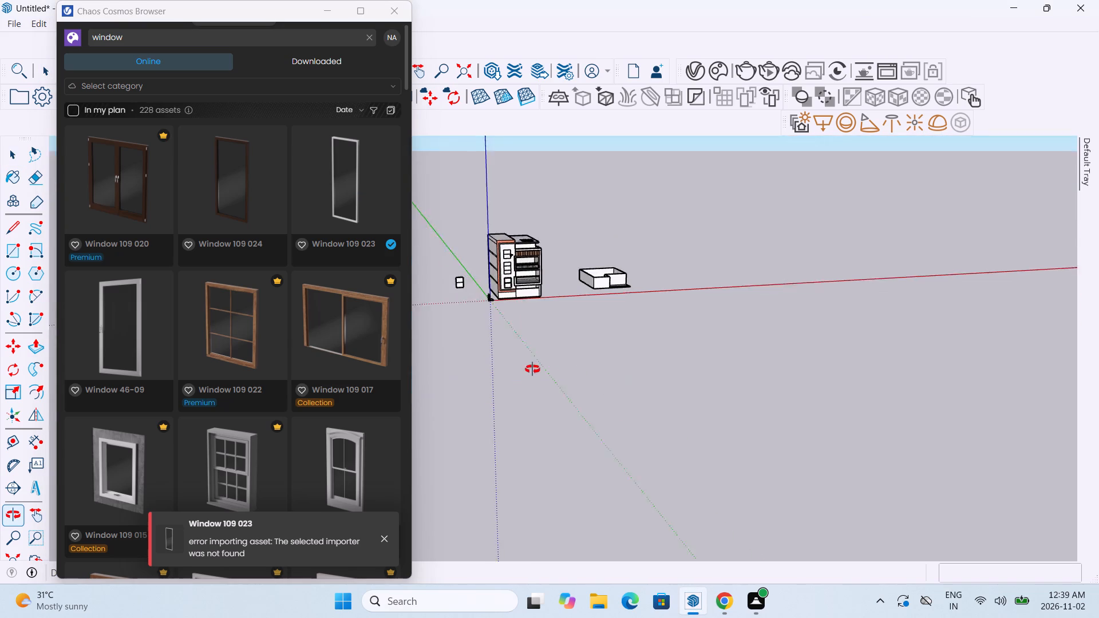
middle_drag(532, 369, 516, 426)
scroll(498, 259, up, 12)
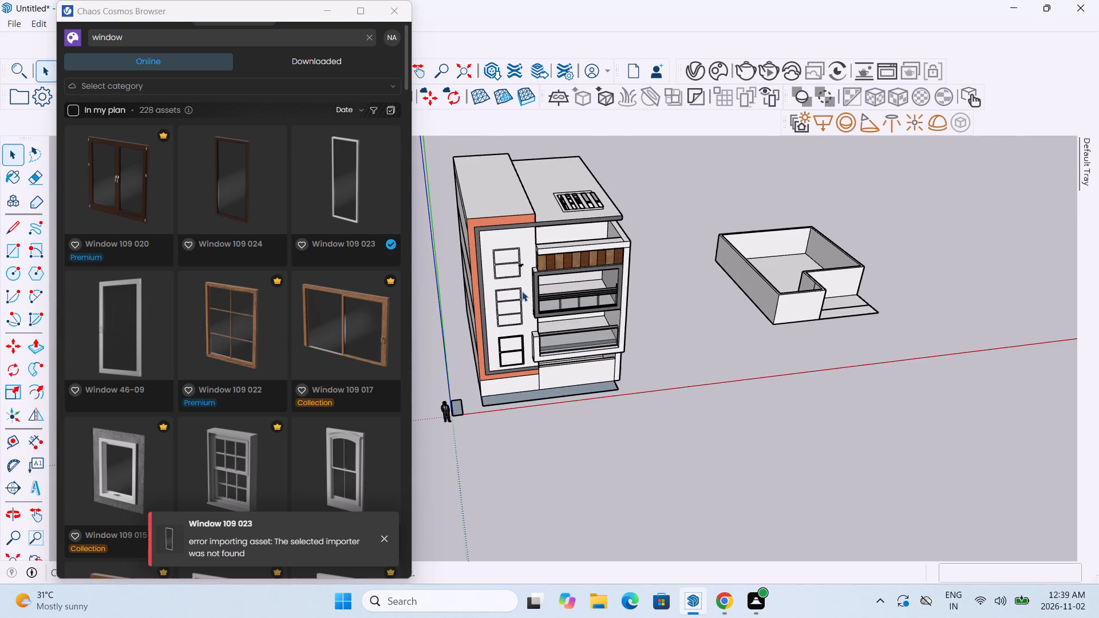
middle_drag(519, 290, 504, 249)
scroll(504, 250, up, 8)
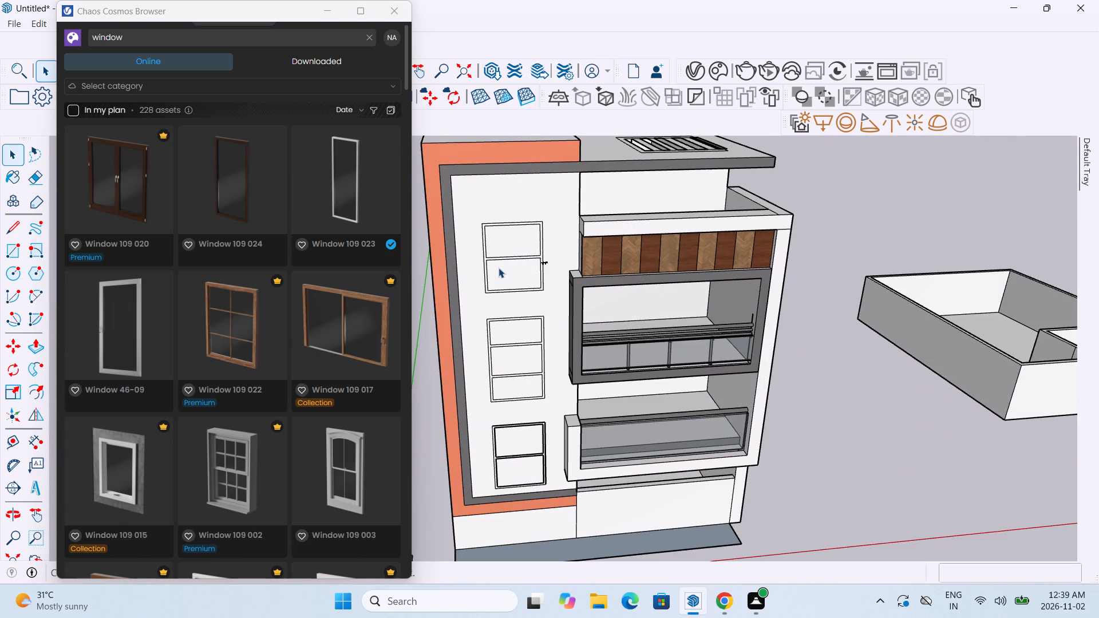
scroll(300, 383, down, 6)
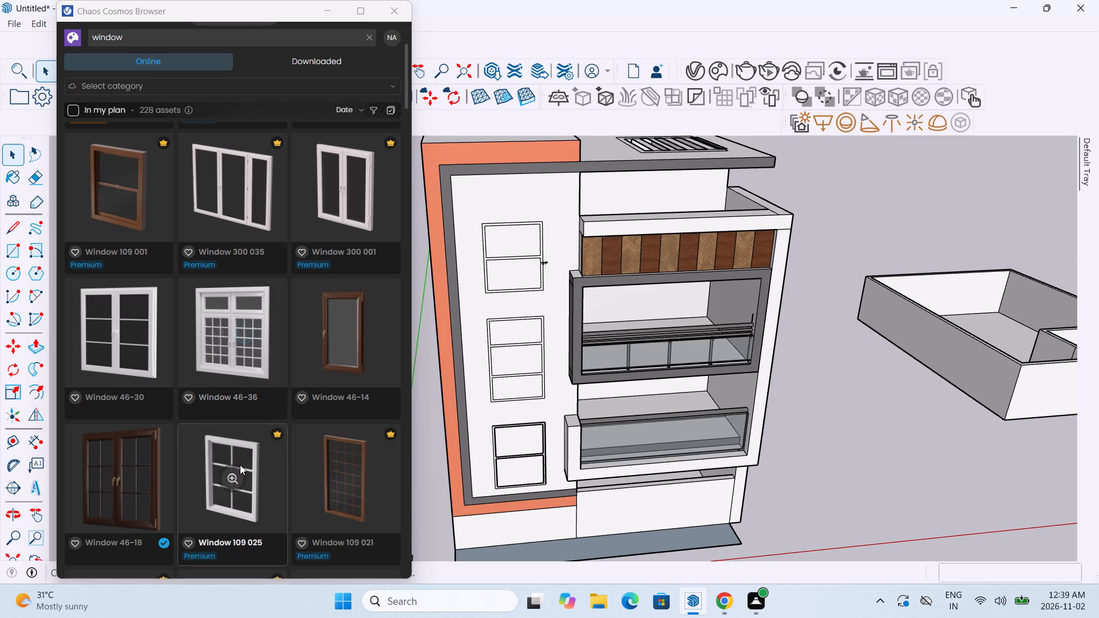
scroll(240, 465, down, 3)
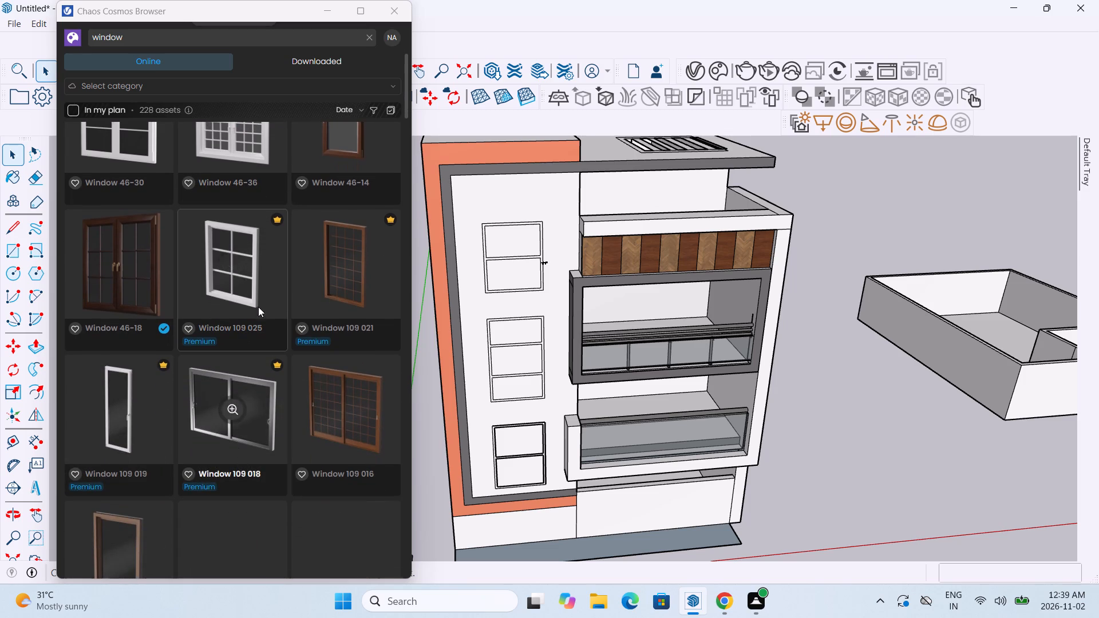
scroll(237, 283, down, 3)
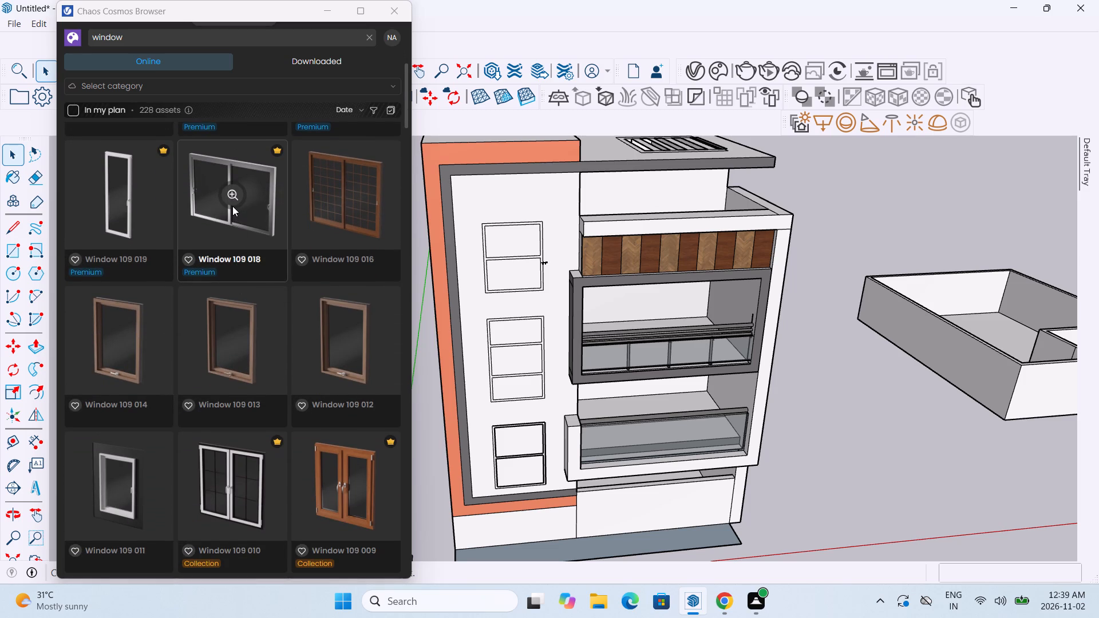
Delete the frame face of the top window on the building's front facade.
scroll(494, 262, up, 5)
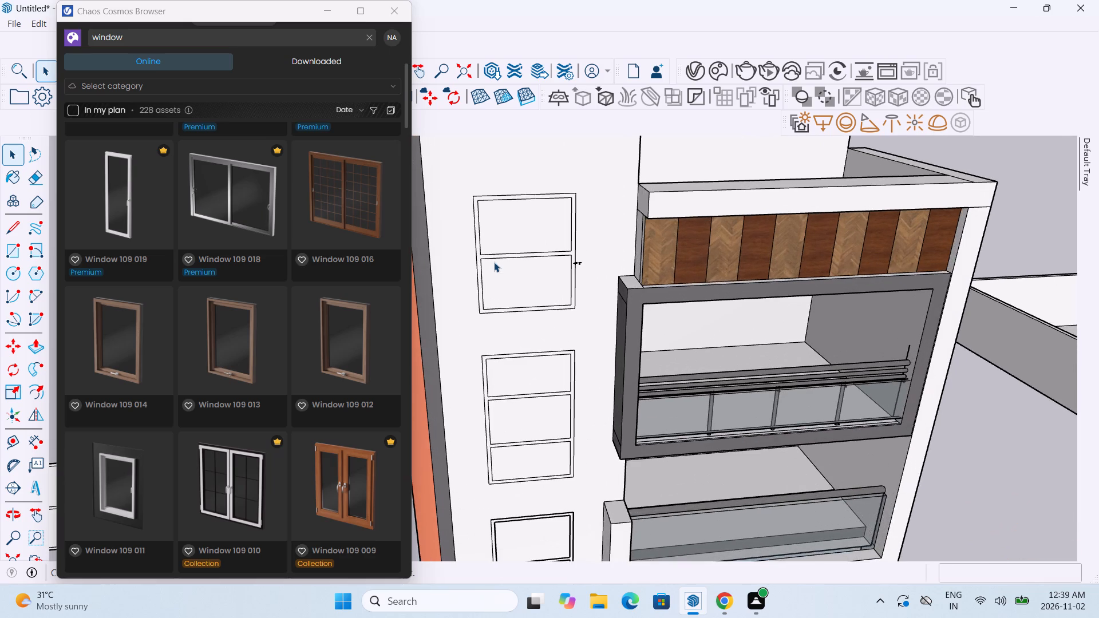
scroll(494, 262, up, 2)
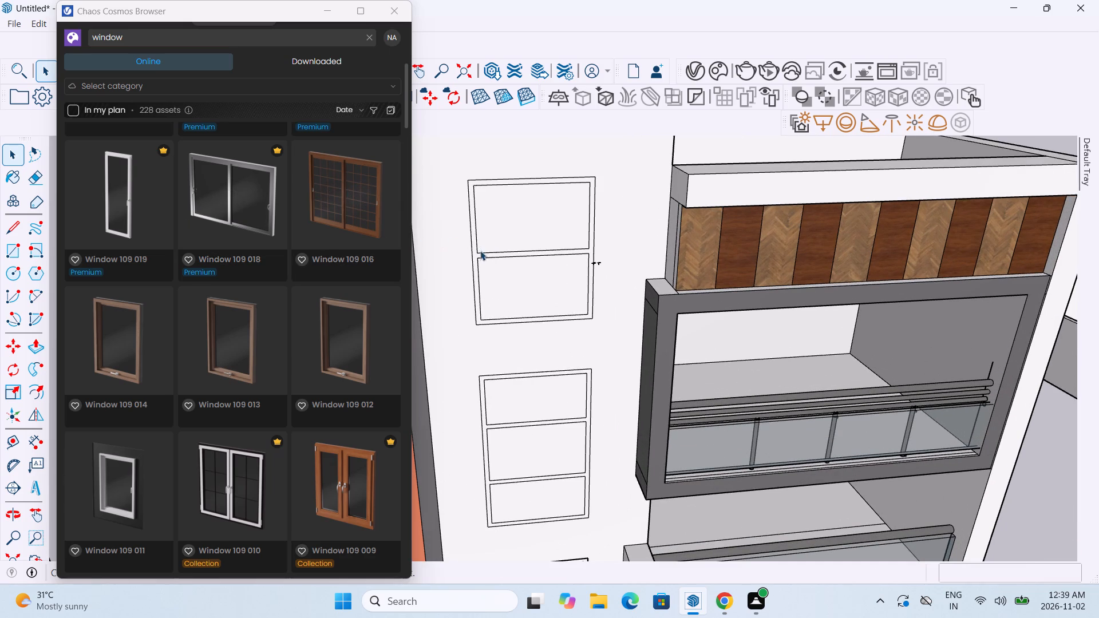
click(477, 254)
scroll(477, 254, up, 6)
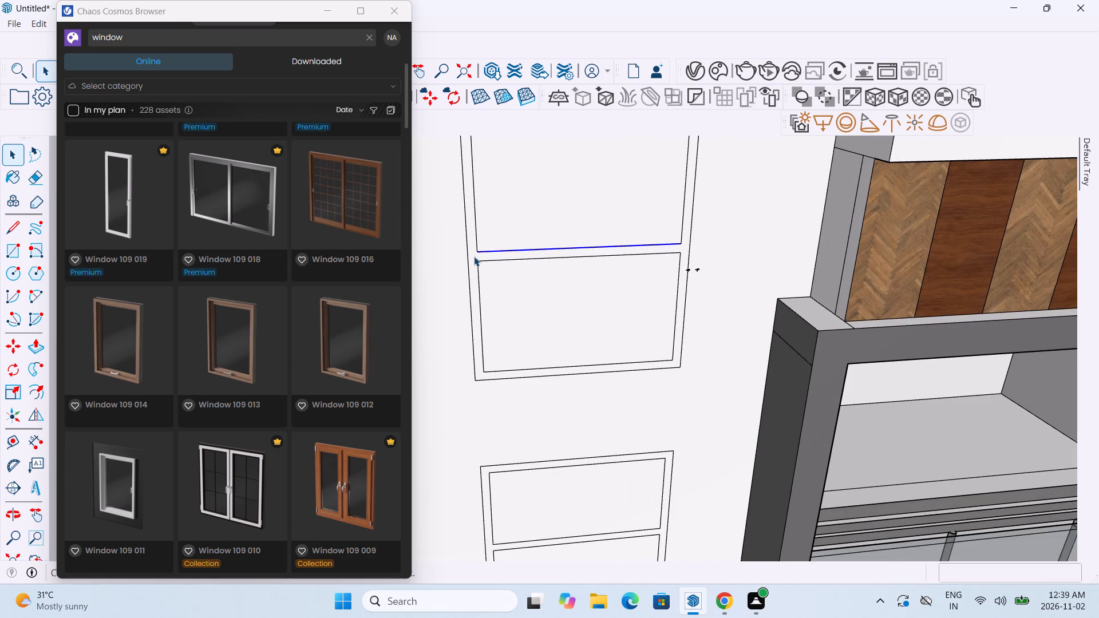
click(474, 256)
key(Delete)
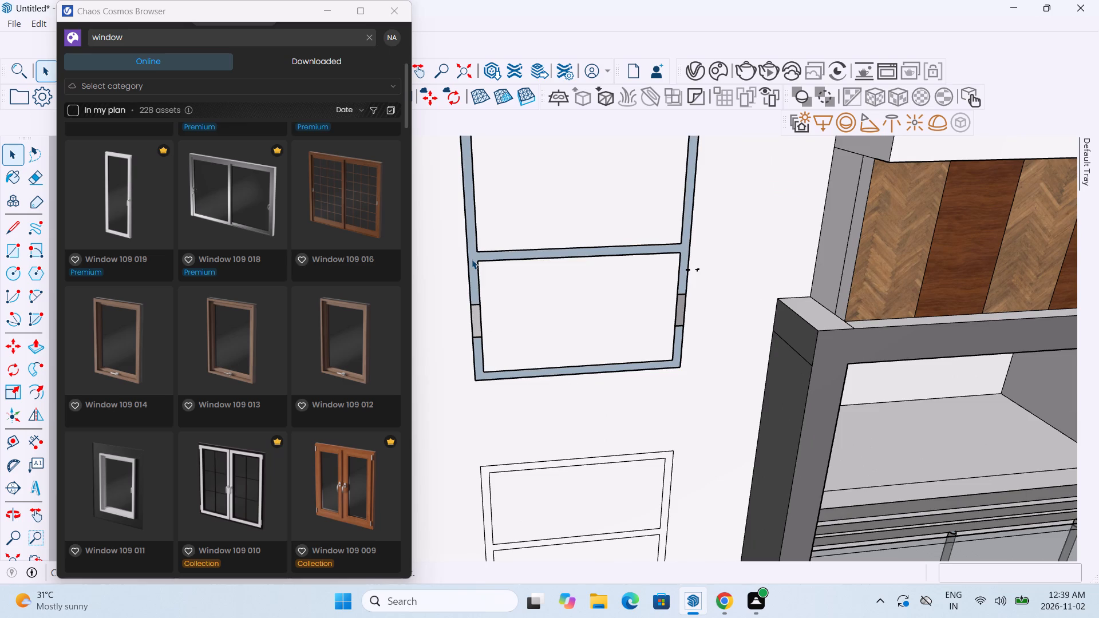
Examine the window outlines below on the facade and browse further through the online Cosmos window models.
scroll(472, 259, down, 7)
scroll(510, 371, up, 7)
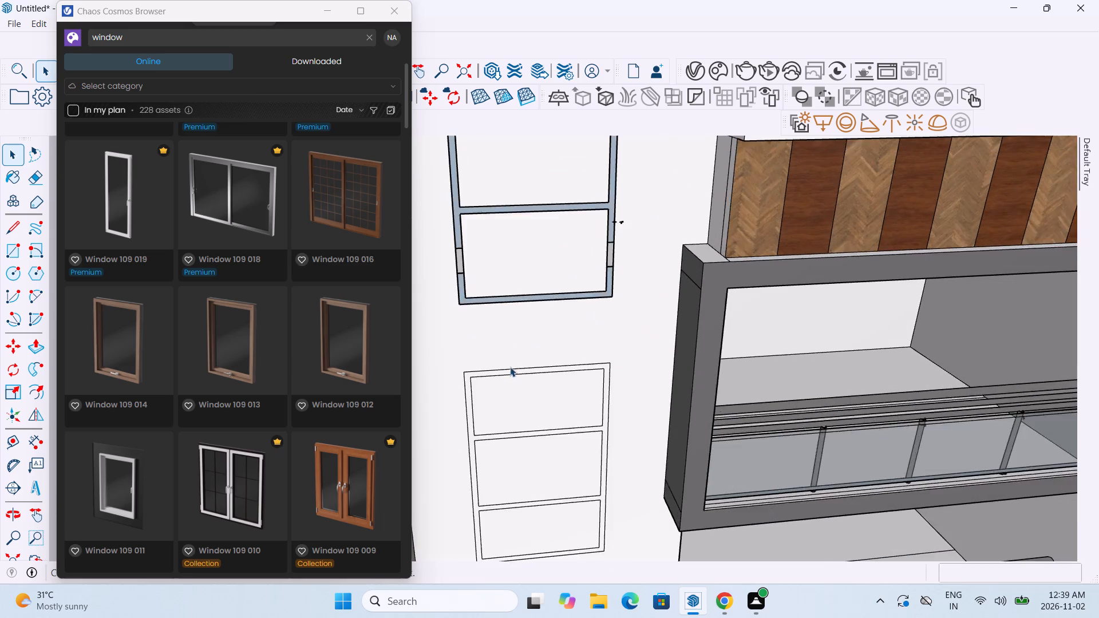
scroll(270, 233, down, 5)
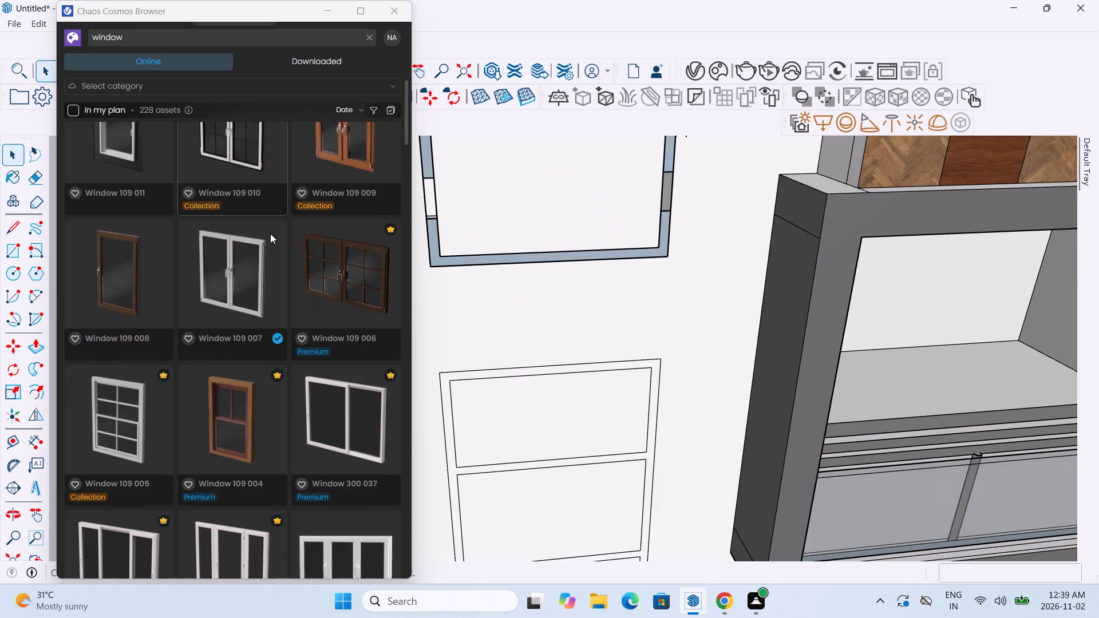
scroll(270, 233, up, 5)
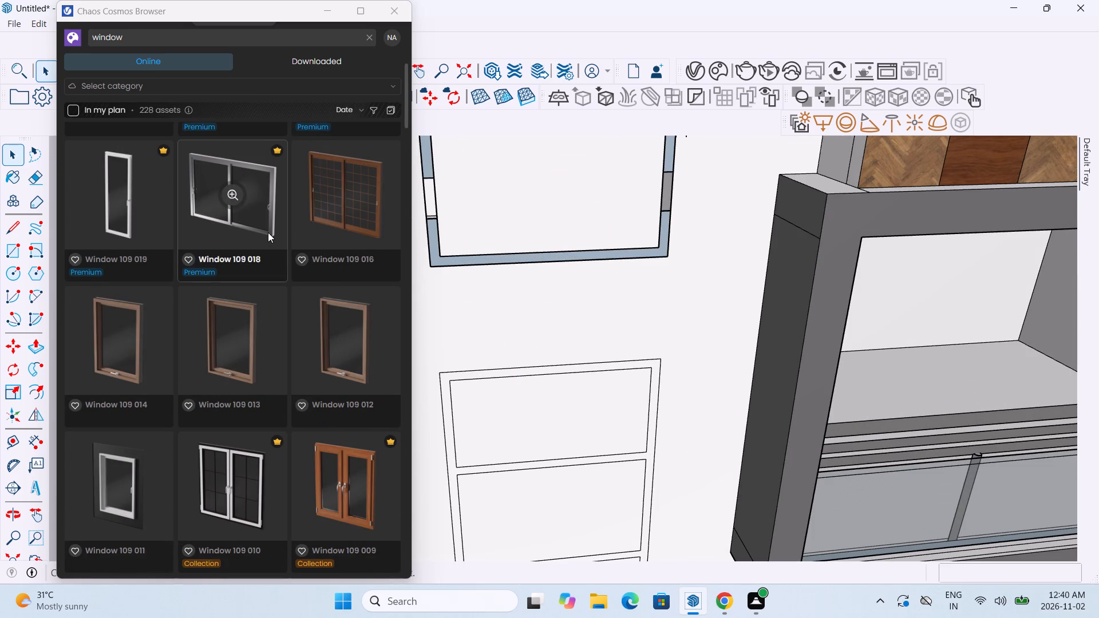
scroll(268, 232, down, 5)
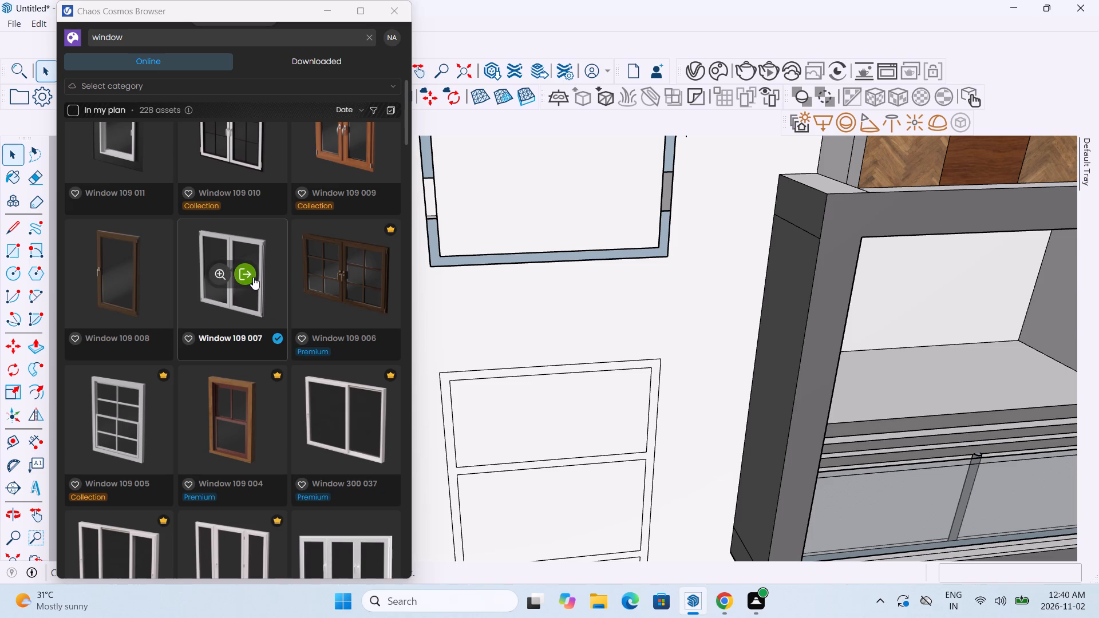
scroll(253, 277, down, 5)
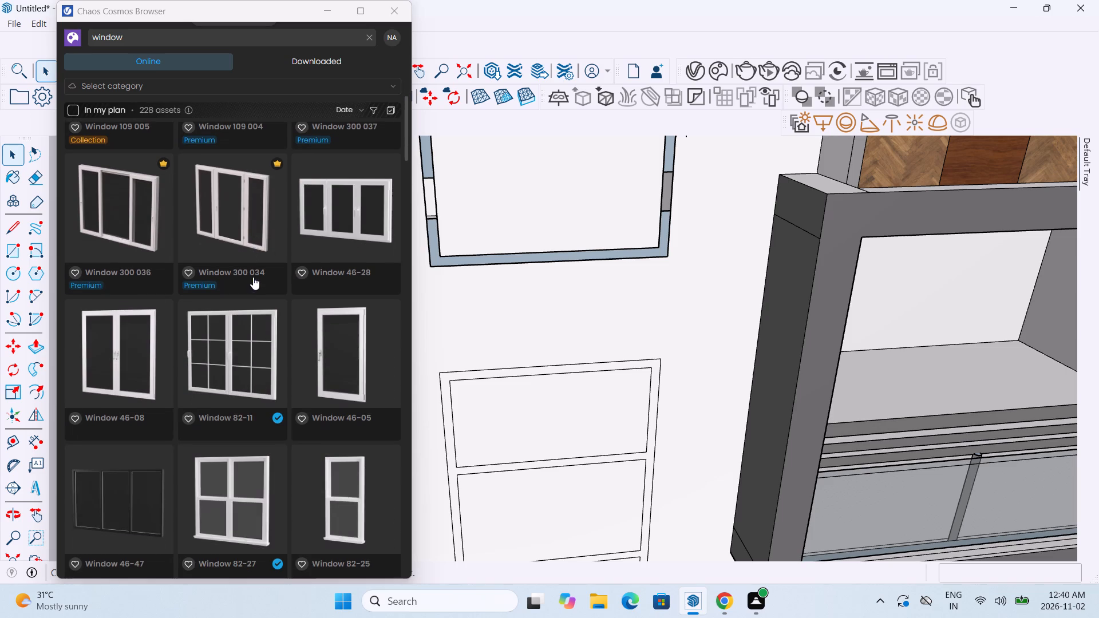
scroll(307, 482, down, 4)
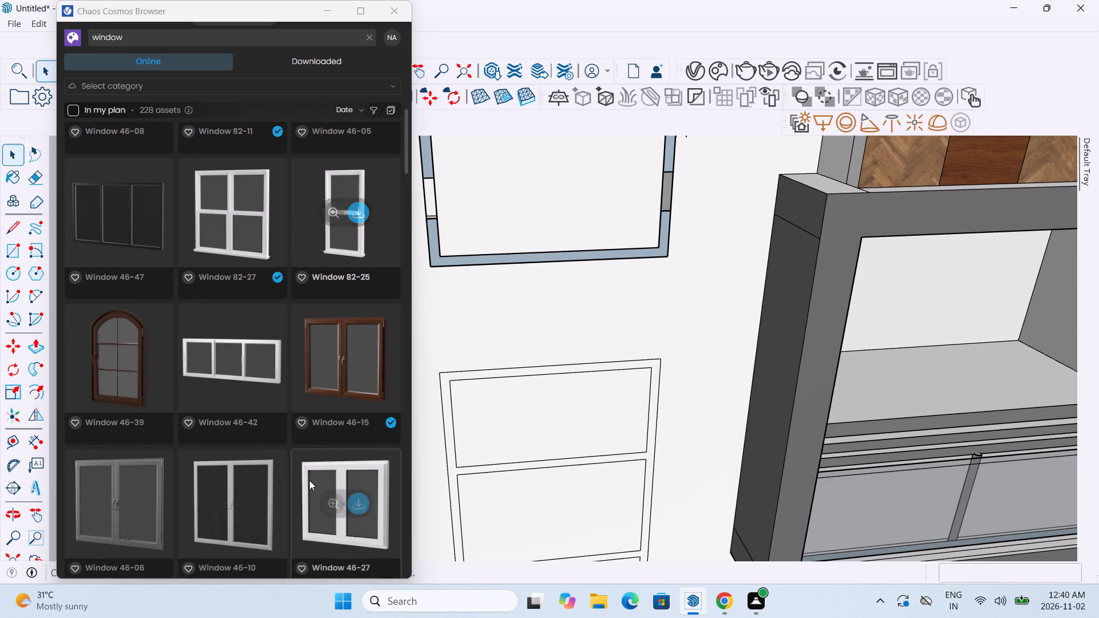
scroll(305, 395, up, 2)
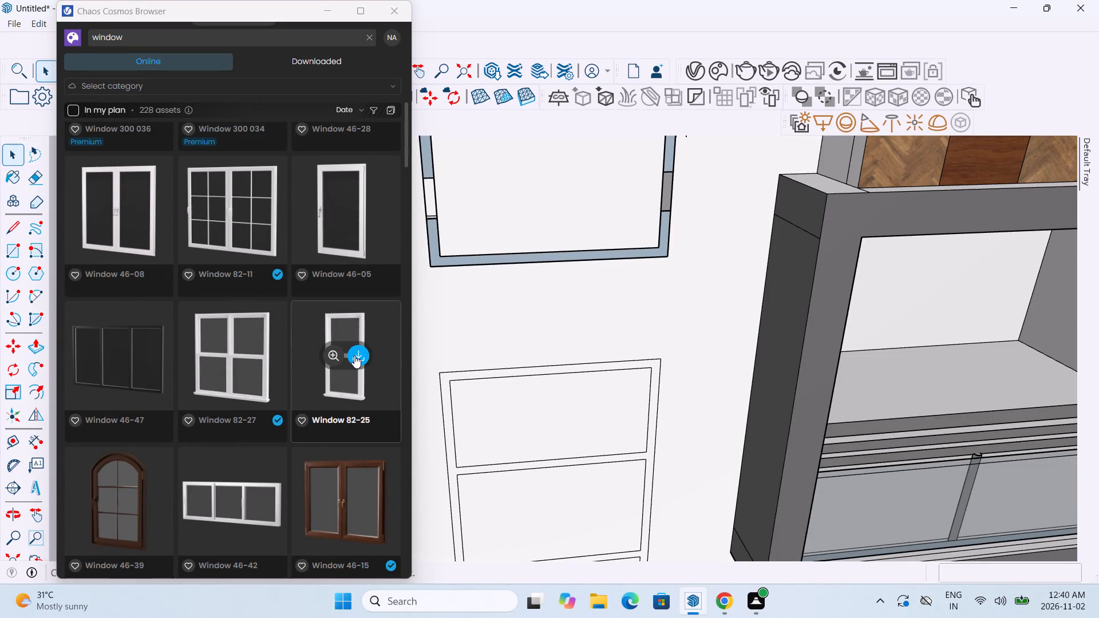
scroll(354, 355, down, 5)
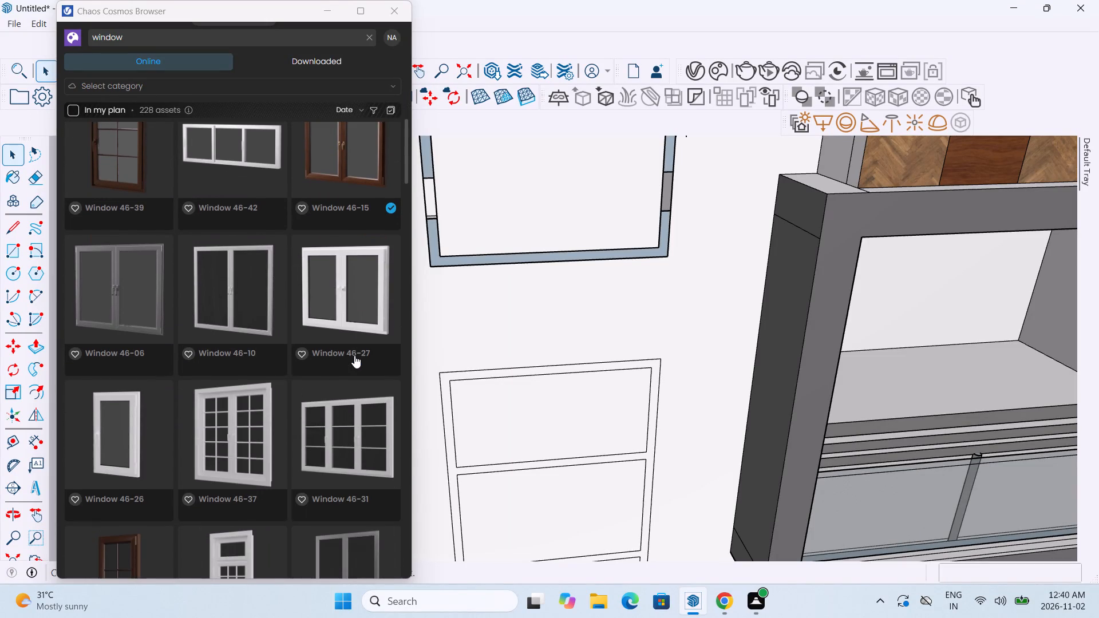
scroll(354, 355, down, 8)
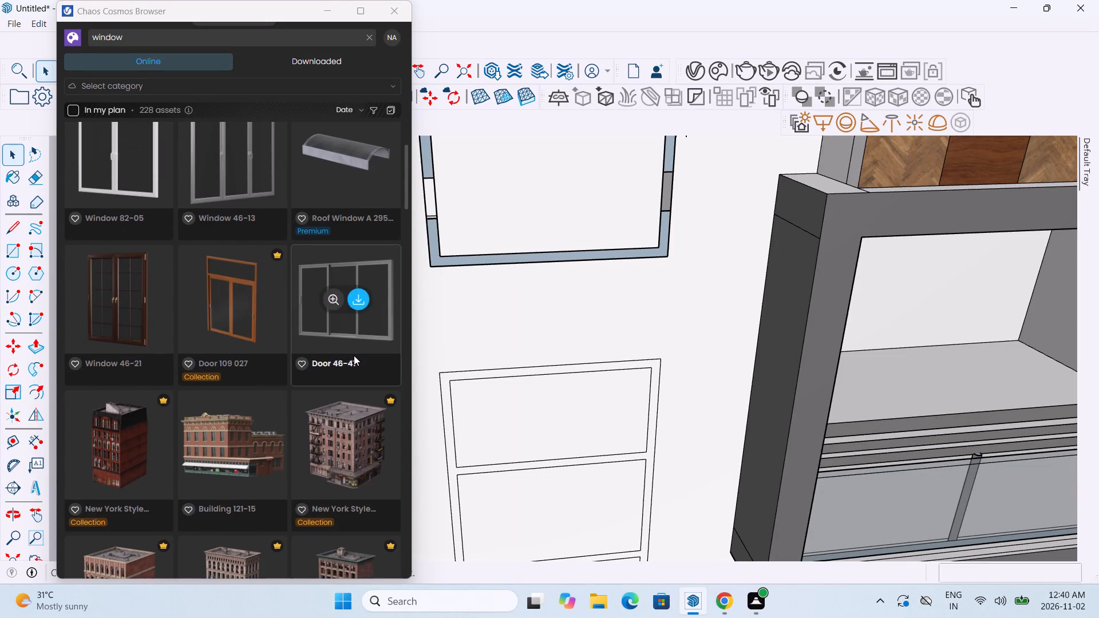
Download the three-panel Door 46-41 asset from the online Cosmos results.
scroll(354, 355, up, 3)
scroll(354, 355, down, 2)
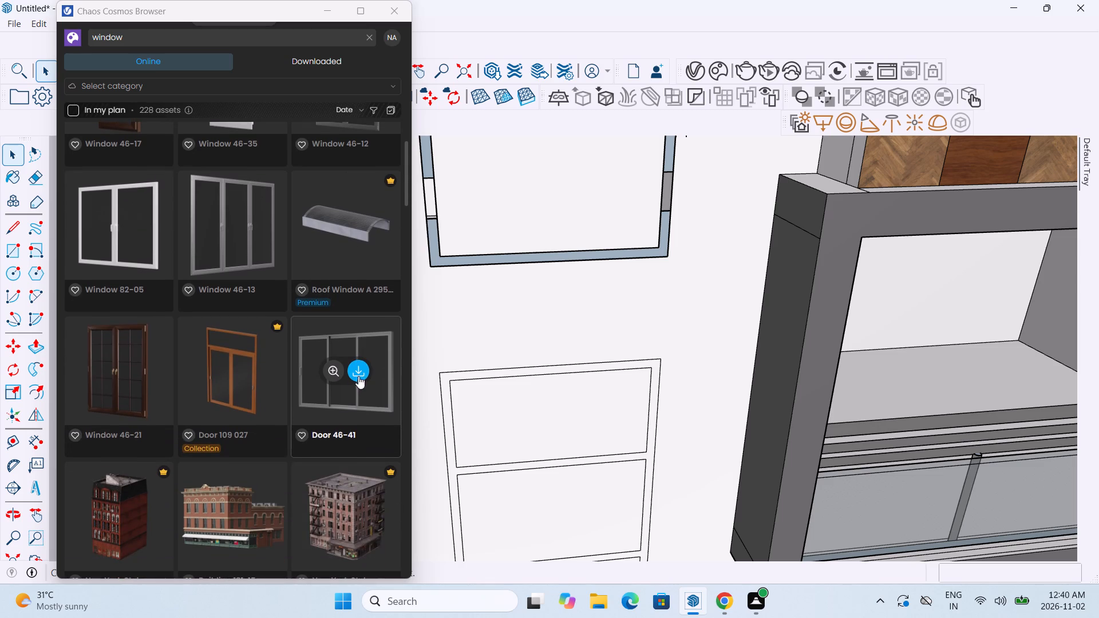
scroll(358, 374, up, 5)
scroll(358, 373, down, 5)
scroll(359, 370, up, 2)
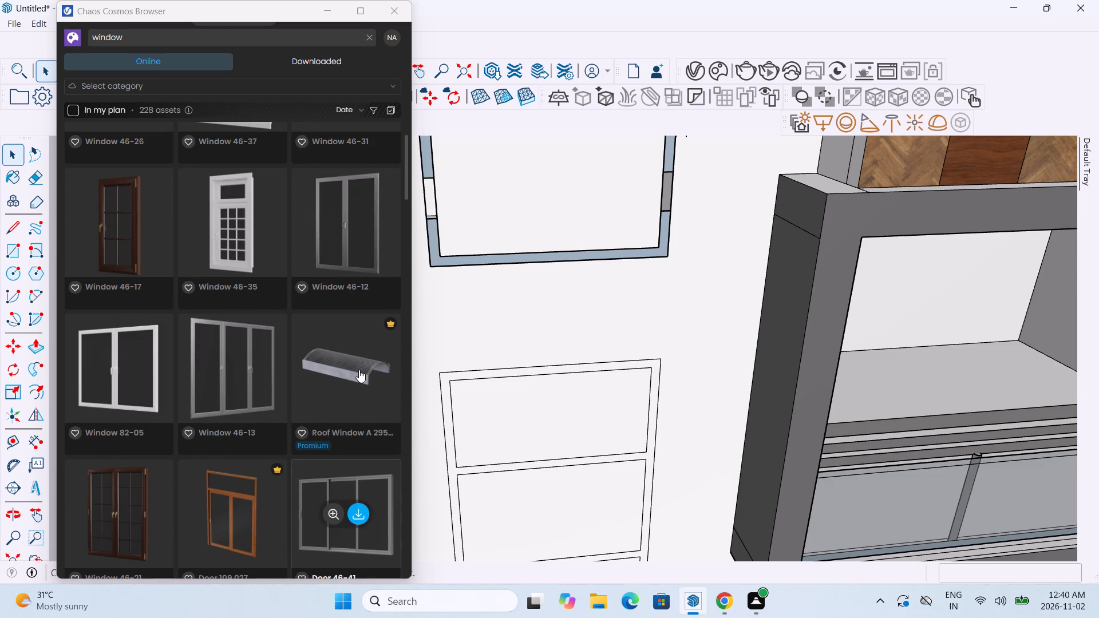
scroll(359, 370, down, 2)
click(359, 375)
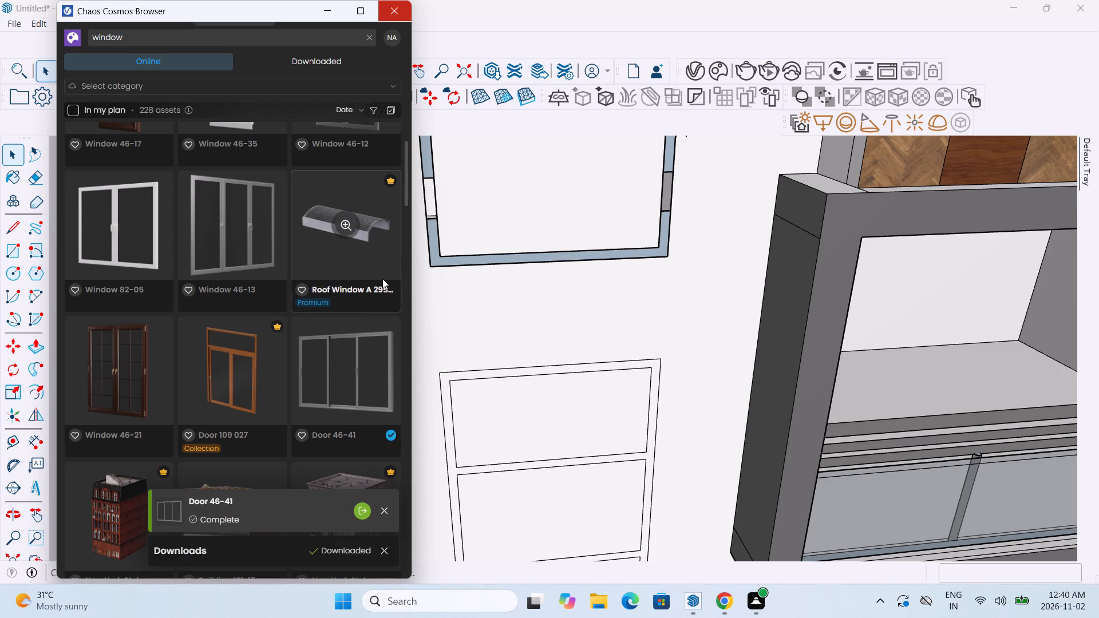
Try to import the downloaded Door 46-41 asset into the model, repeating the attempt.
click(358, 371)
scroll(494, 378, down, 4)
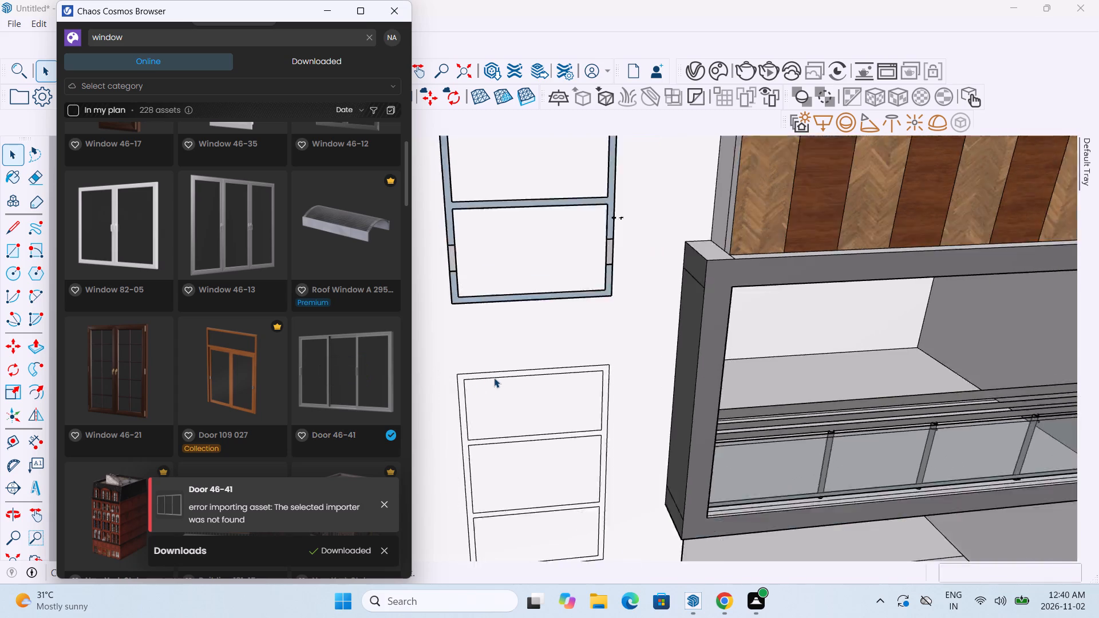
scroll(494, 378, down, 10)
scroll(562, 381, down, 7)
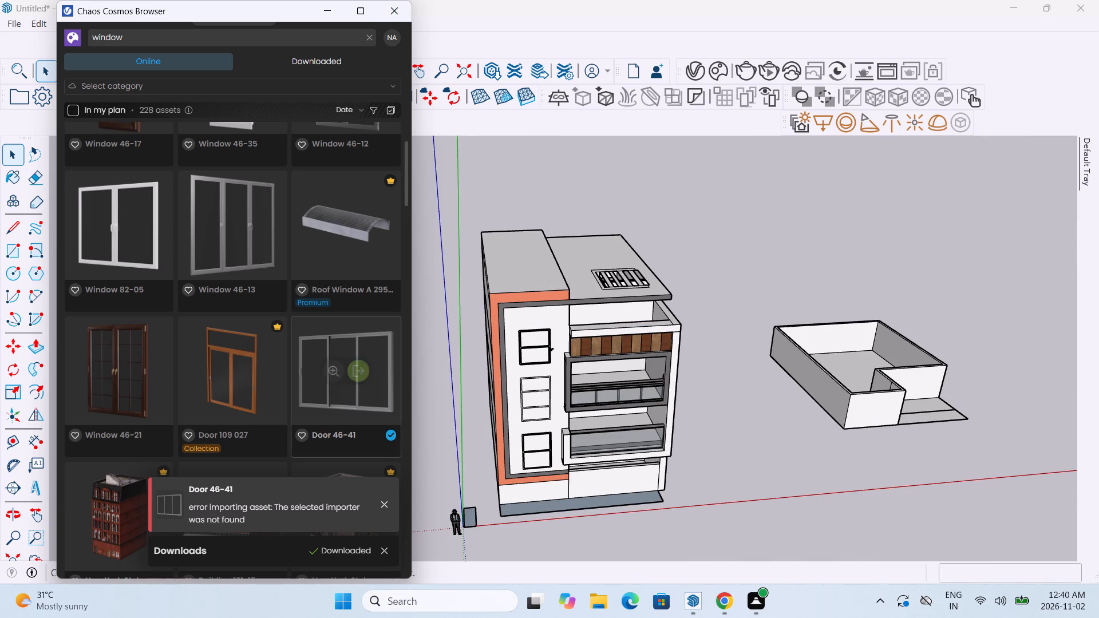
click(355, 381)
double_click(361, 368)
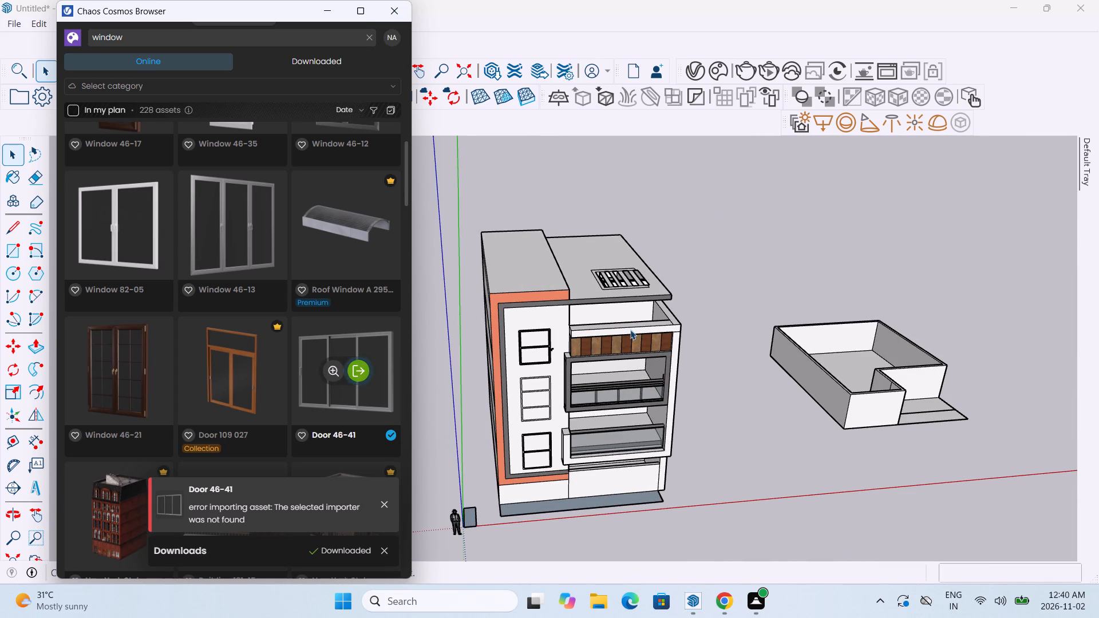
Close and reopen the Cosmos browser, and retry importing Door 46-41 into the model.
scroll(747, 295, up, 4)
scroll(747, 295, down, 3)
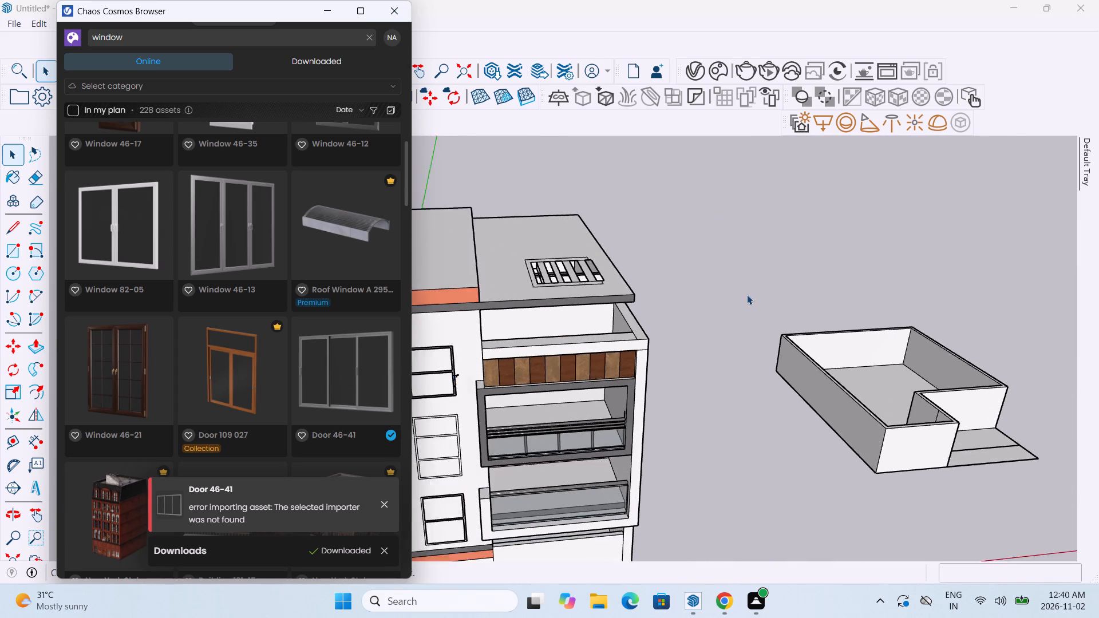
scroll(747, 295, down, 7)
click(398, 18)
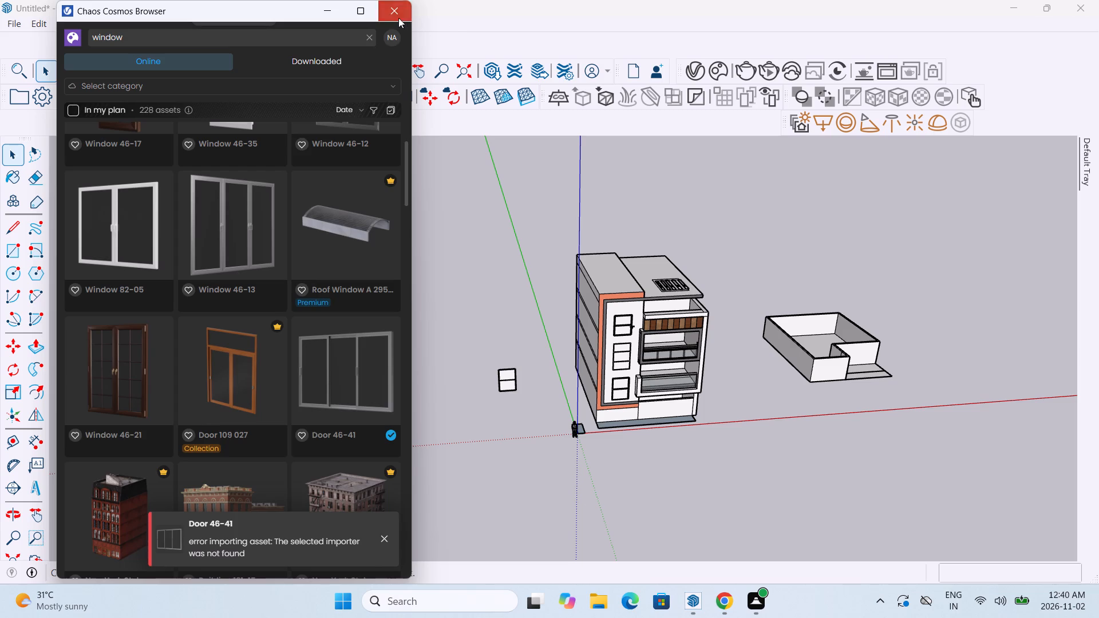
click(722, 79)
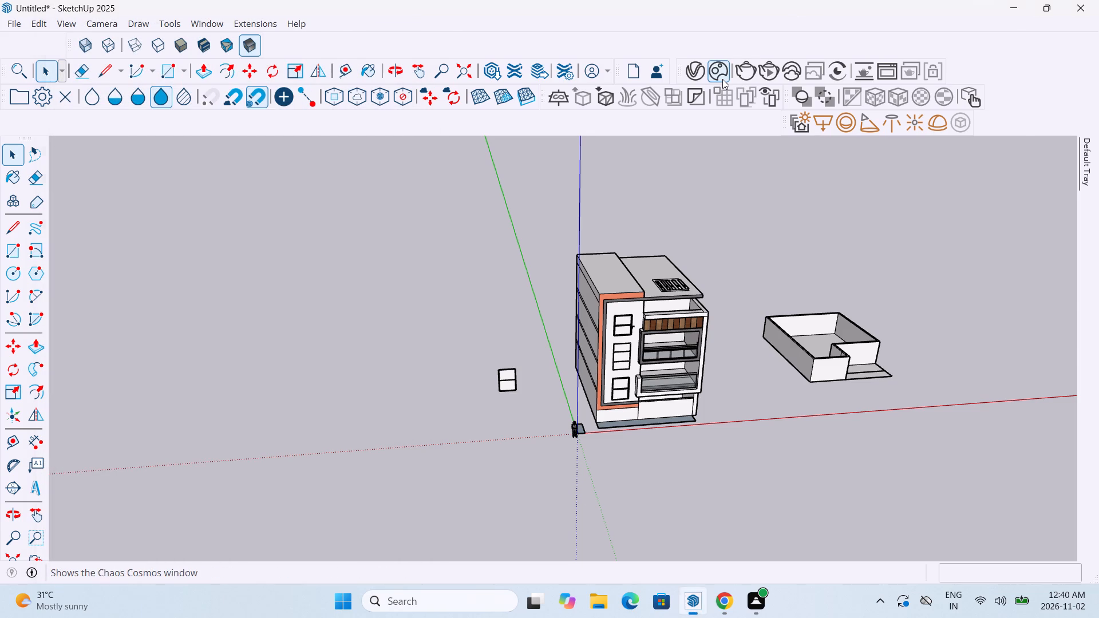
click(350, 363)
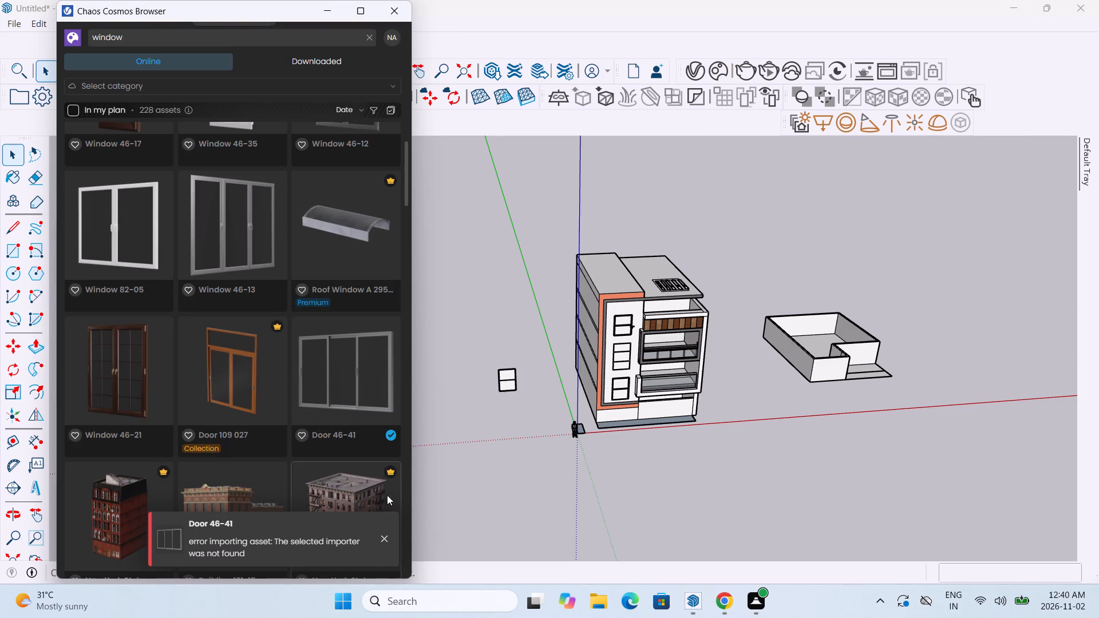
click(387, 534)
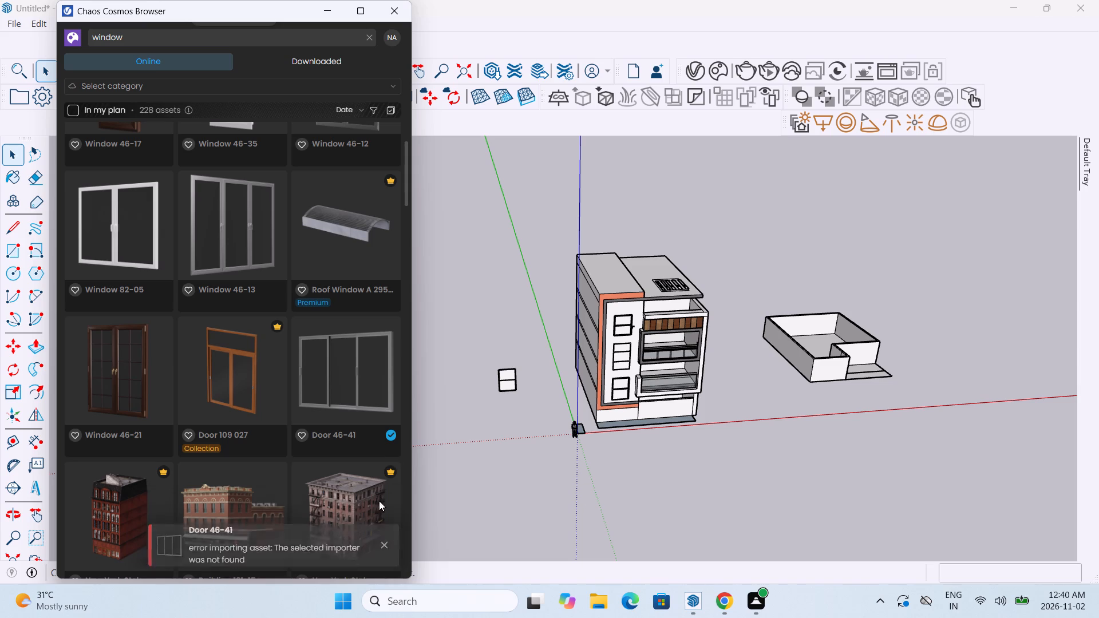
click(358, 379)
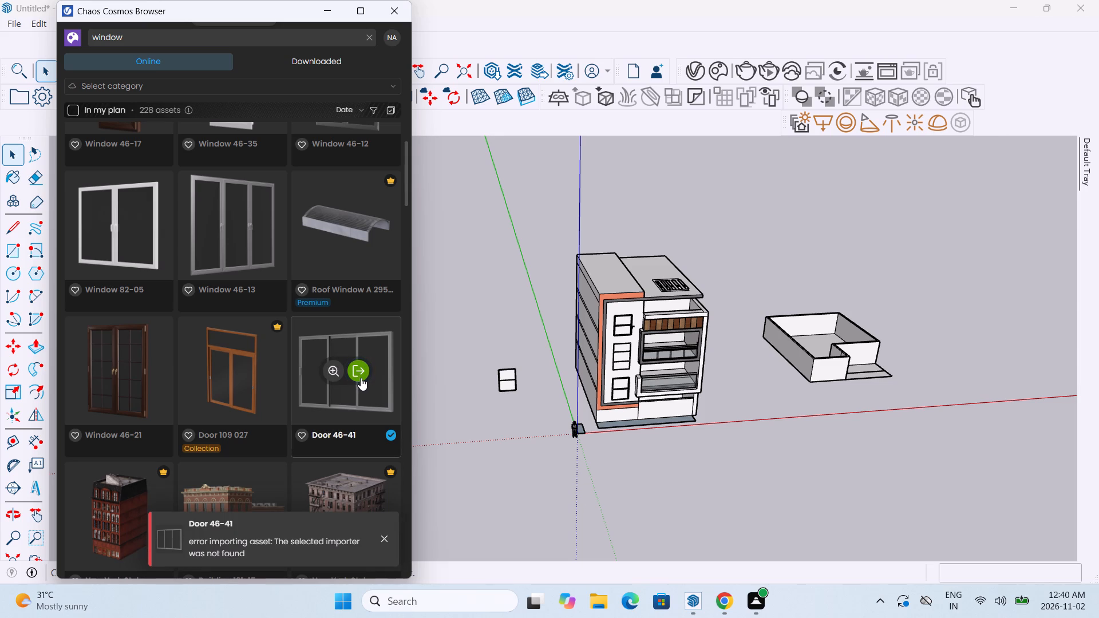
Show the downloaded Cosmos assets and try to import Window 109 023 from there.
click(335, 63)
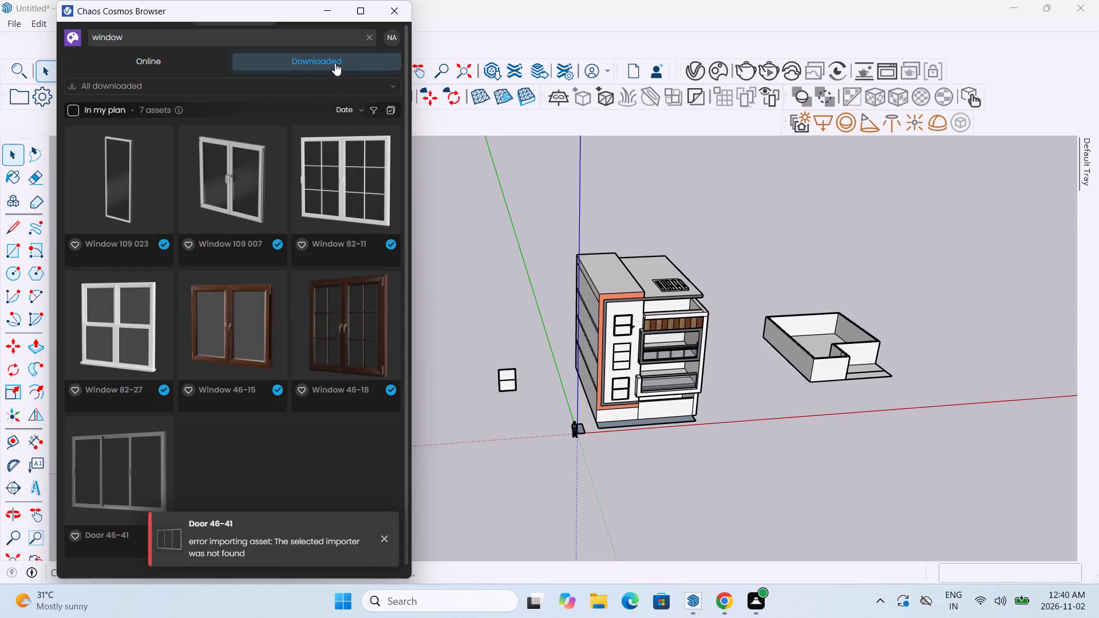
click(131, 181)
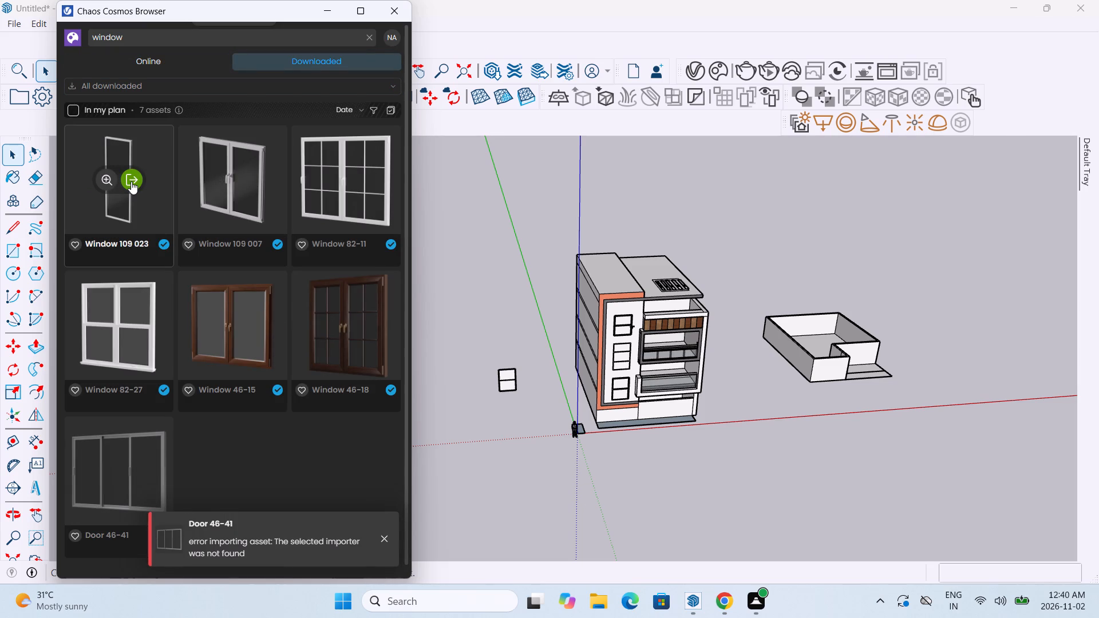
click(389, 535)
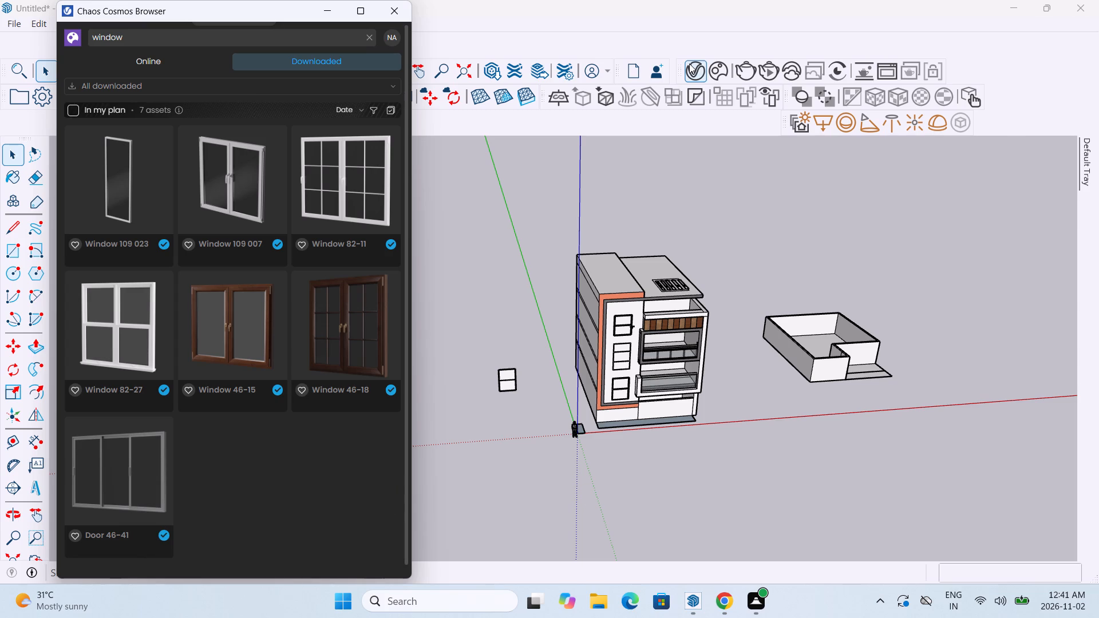
Open the V-Ray Asset Editor, look through the scene's material list, and collapse the untagged materials group.
click(689, 64)
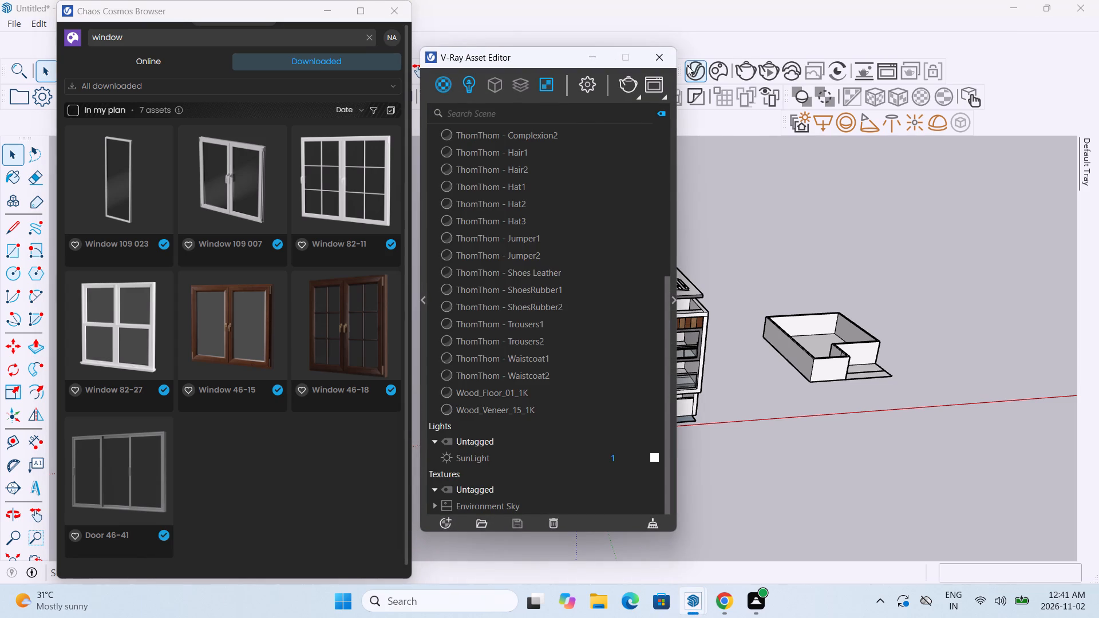
scroll(570, 310, down, 6)
scroll(503, 433, down, 6)
drag(667, 344, 666, 268)
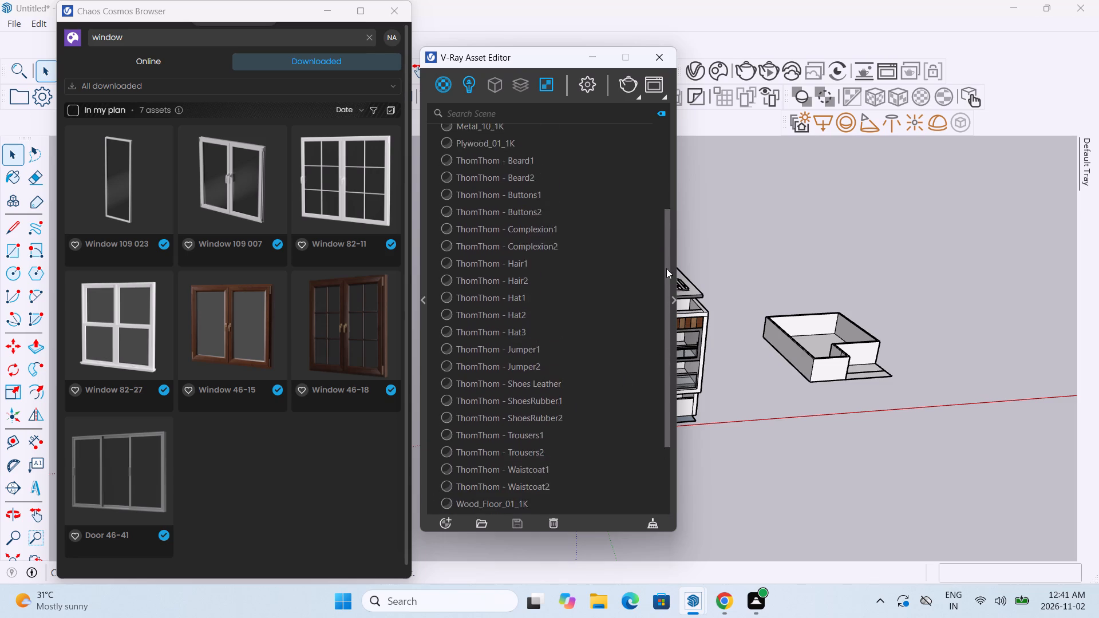
drag(666, 268, 657, 134)
click(591, 167)
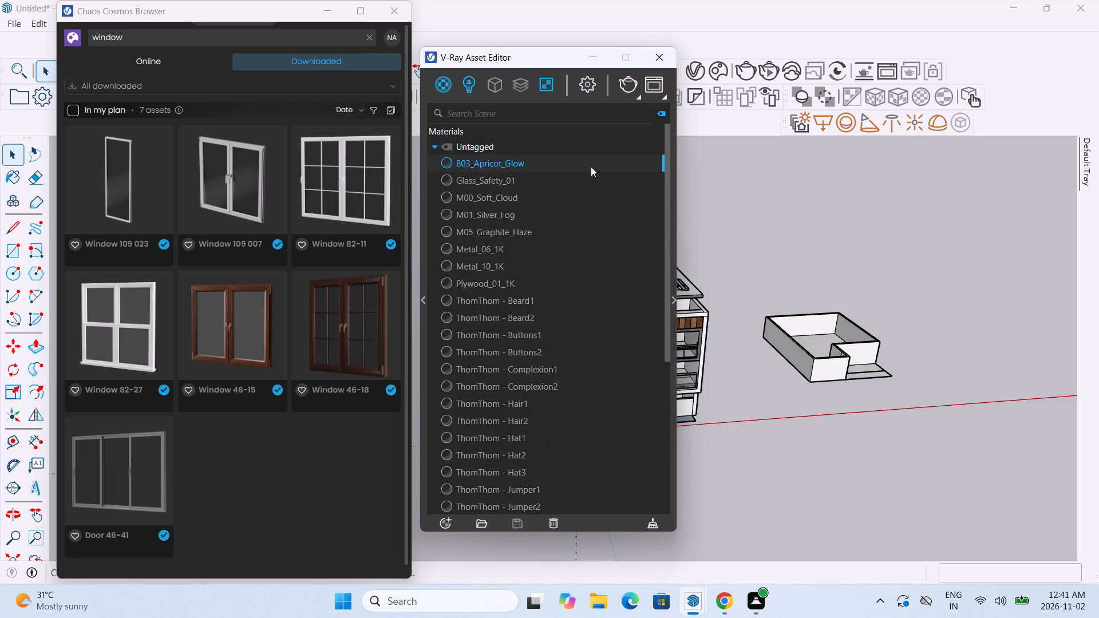
click(639, 146)
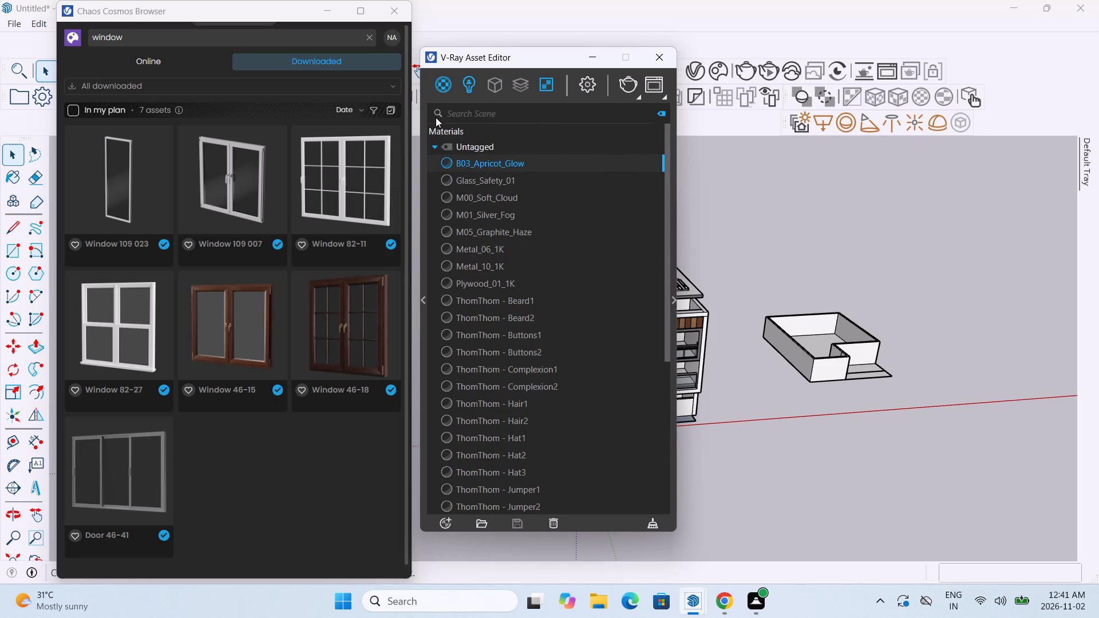
click(432, 114)
click(436, 129)
click(438, 149)
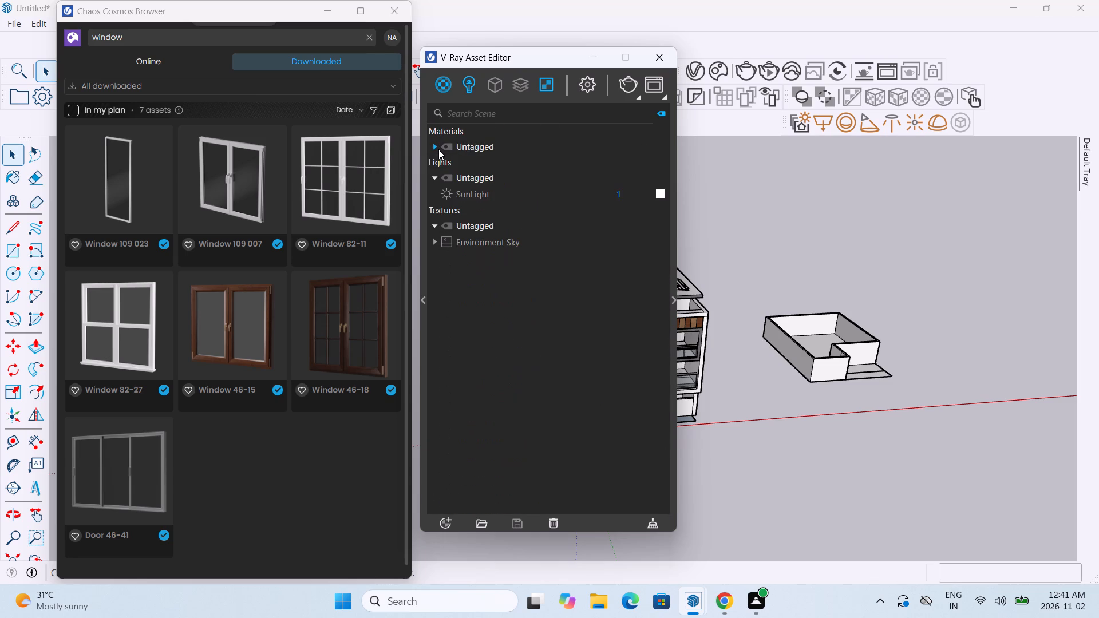
click(446, 142)
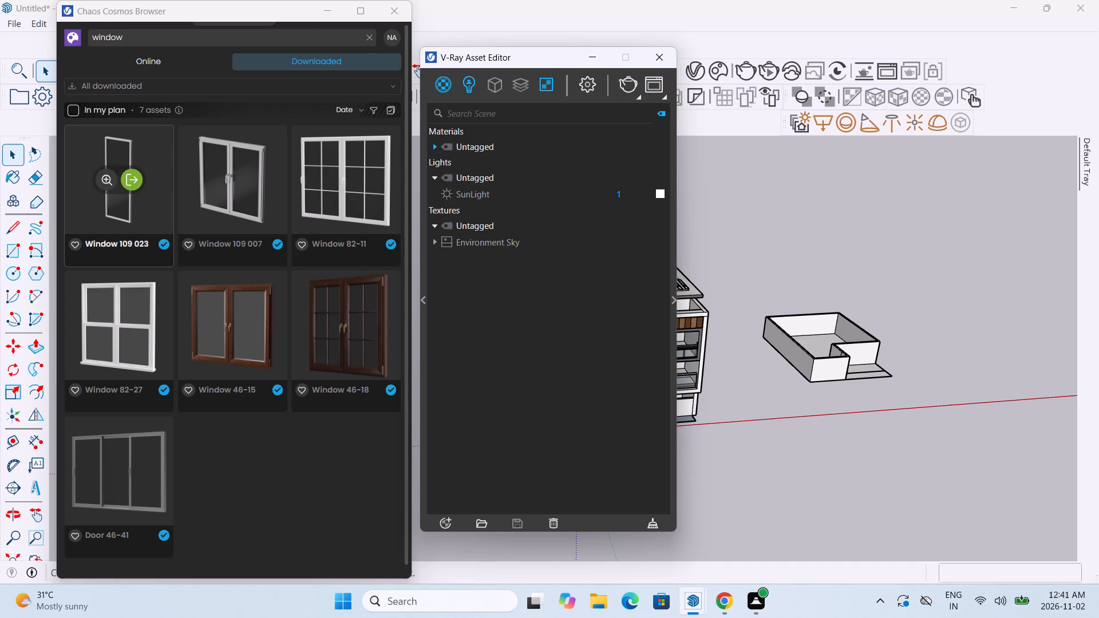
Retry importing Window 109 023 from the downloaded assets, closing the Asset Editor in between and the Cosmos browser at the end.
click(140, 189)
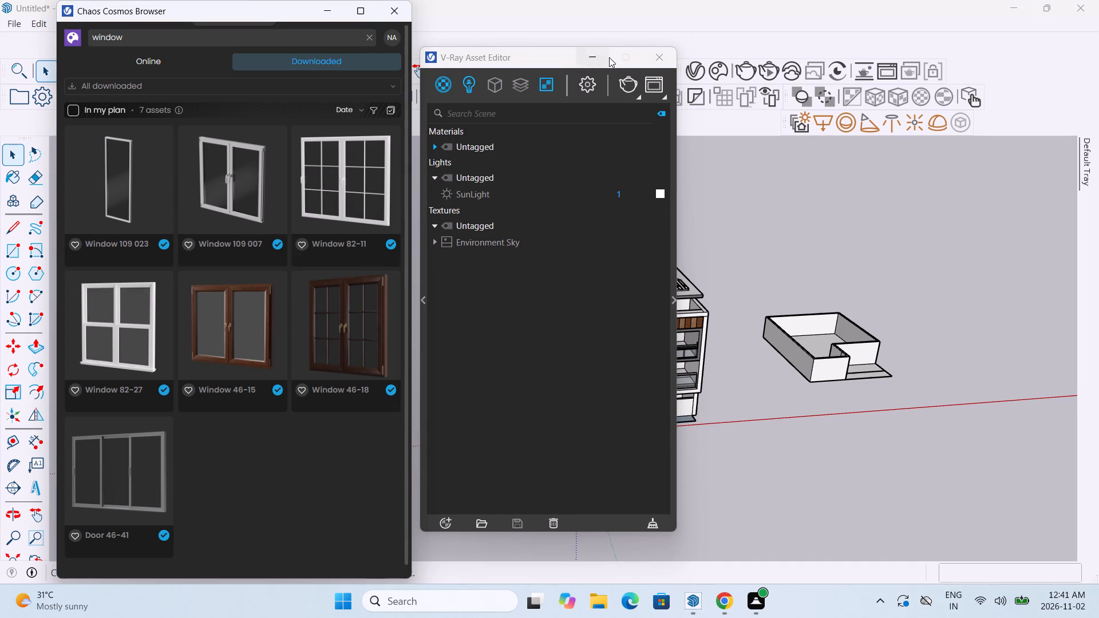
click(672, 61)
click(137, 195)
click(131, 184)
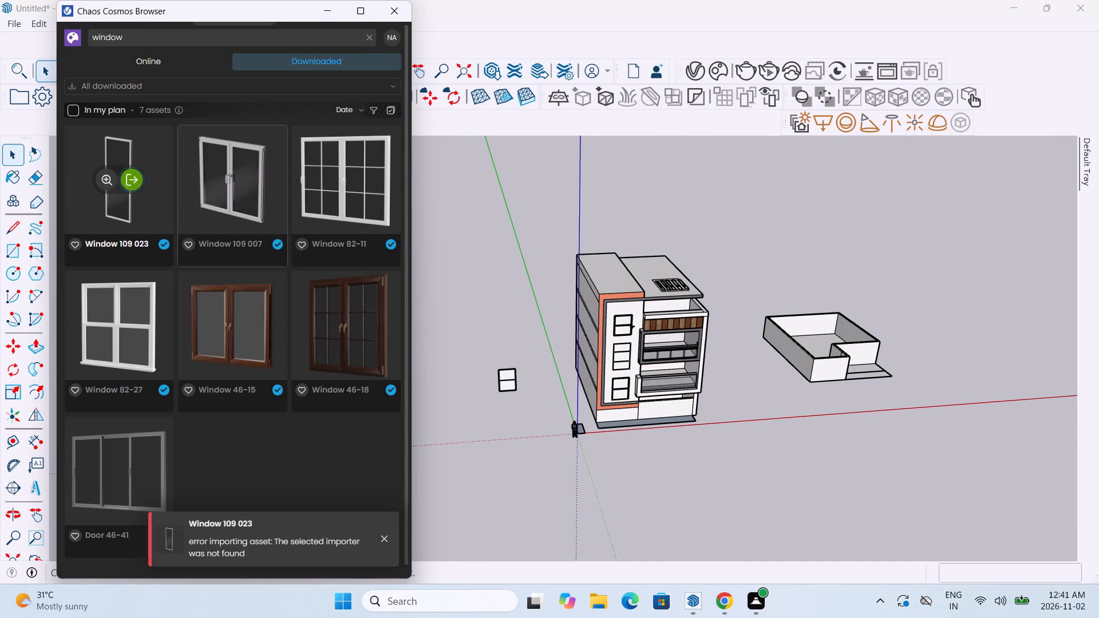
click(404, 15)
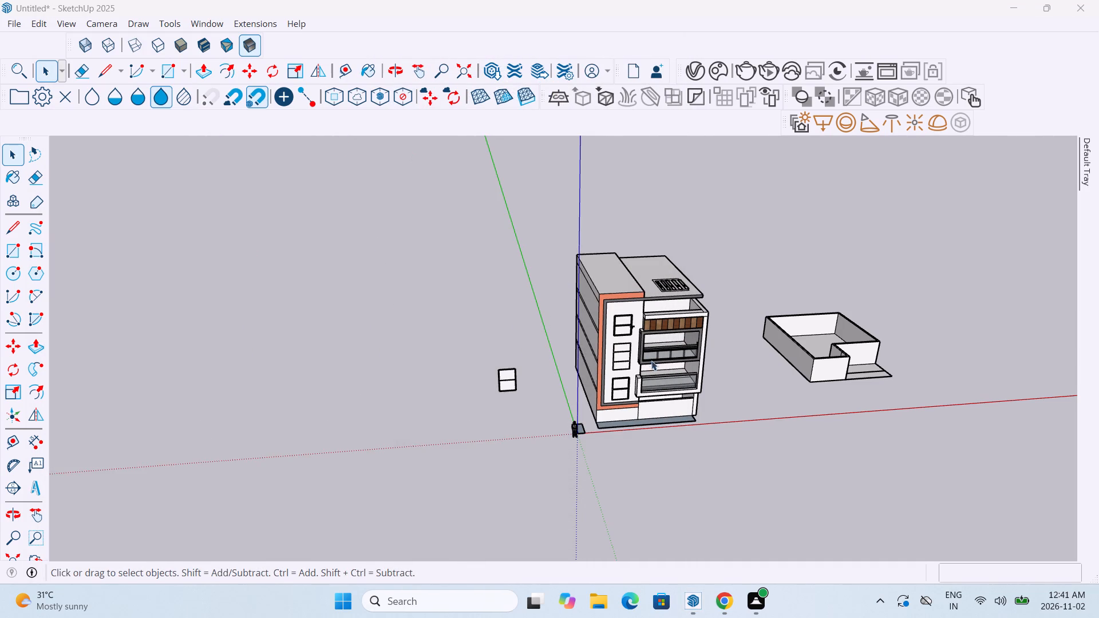
Examine the building's front facade, including the window outlines and the grey and orange surrounds, from several angles.
scroll(684, 366, down, 6)
middle_drag(736, 396, 590, 359)
scroll(711, 391, up, 5)
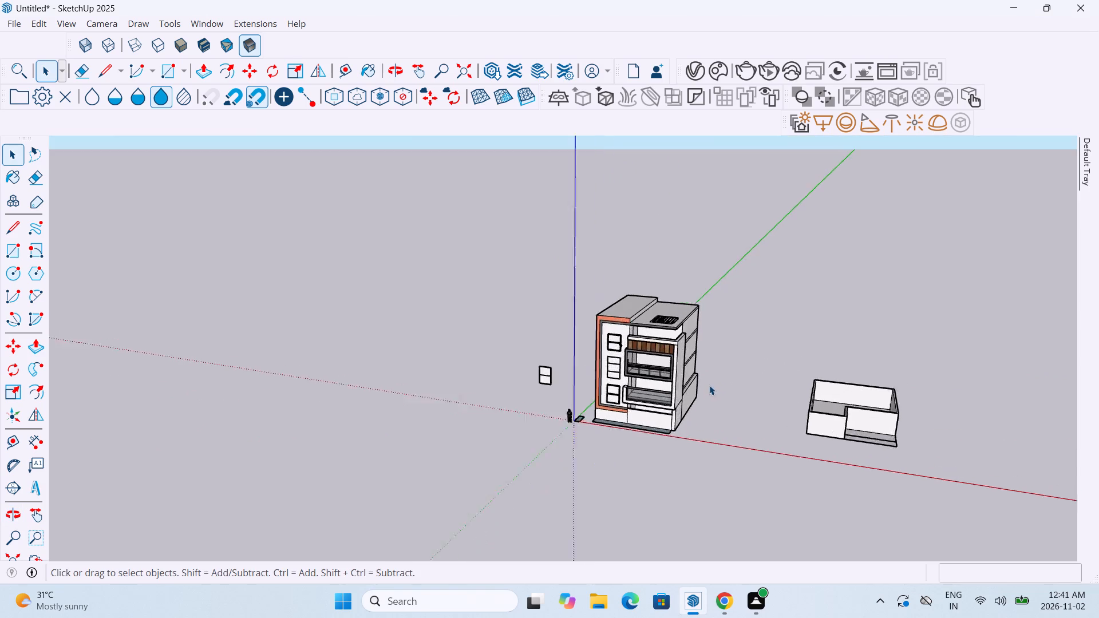
scroll(709, 385, up, 15)
middle_drag(660, 394, 748, 332)
scroll(748, 332, down, 5)
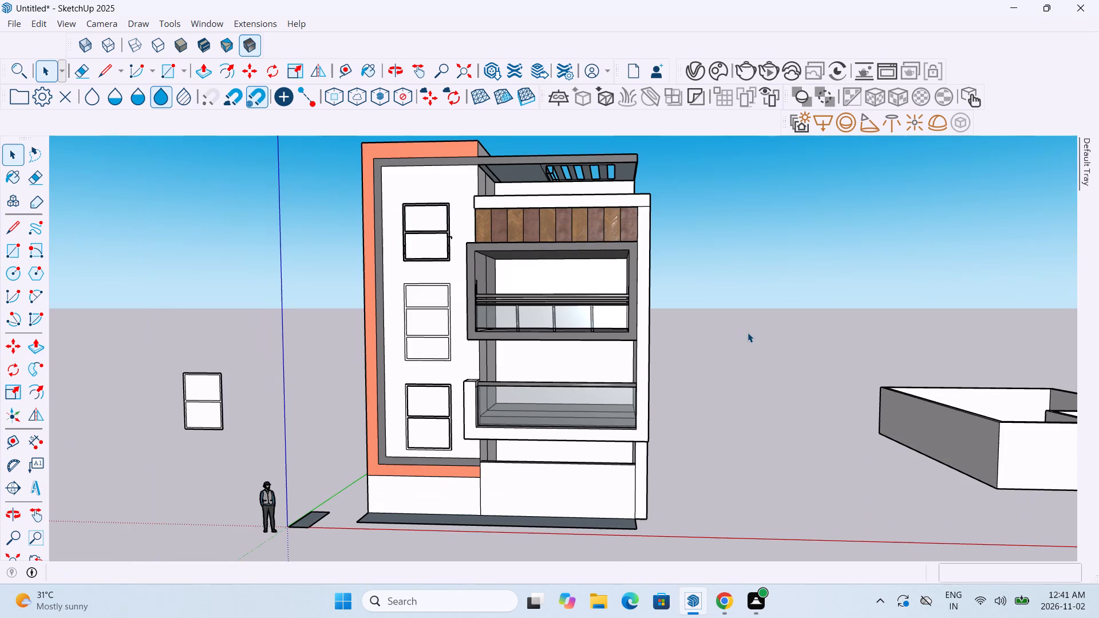
scroll(436, 355, up, 4)
middle_drag(436, 354, 328, 387)
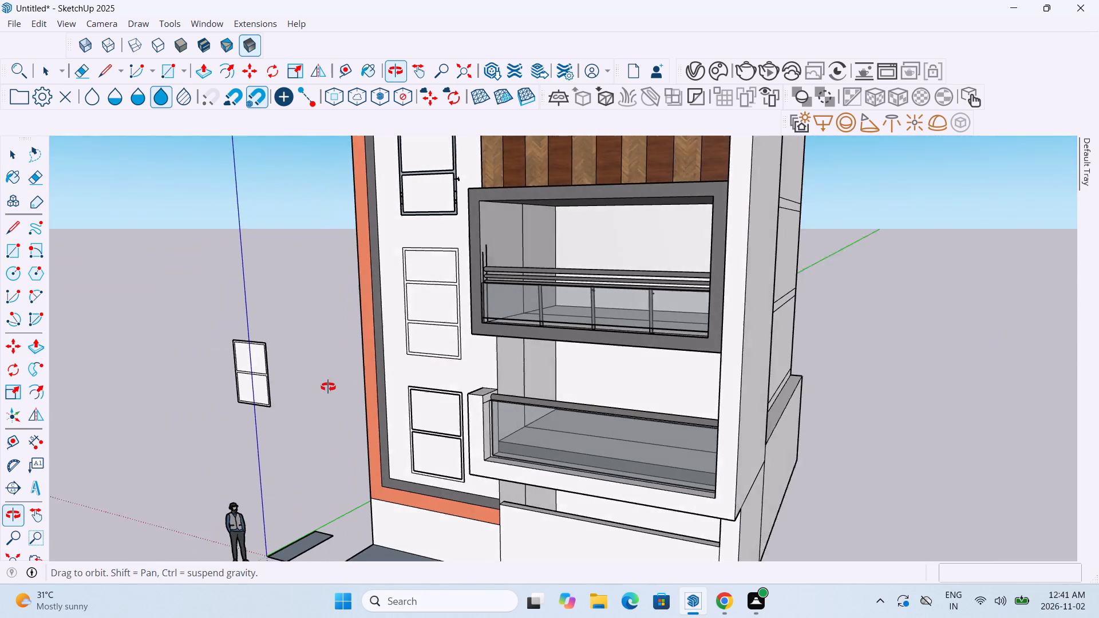
middle_drag(328, 387, 328, 386)
scroll(394, 329, up, 9)
scroll(394, 325, down, 1)
scroll(394, 325, up, 8)
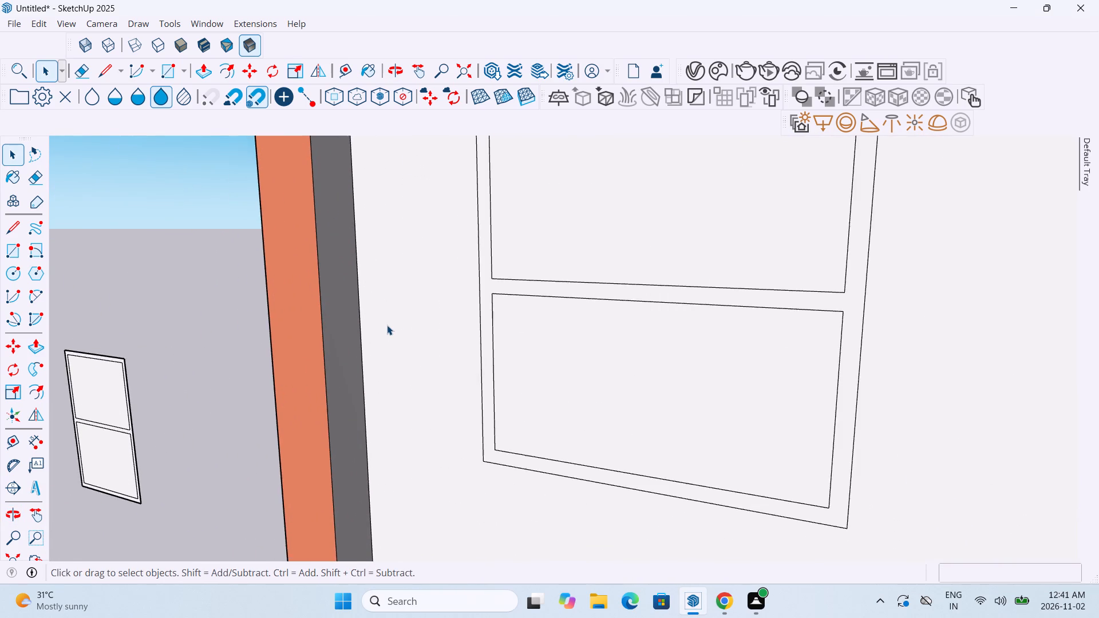
scroll(387, 325, down, 19)
middle_drag(419, 282, 456, 332)
scroll(456, 332, down, 6)
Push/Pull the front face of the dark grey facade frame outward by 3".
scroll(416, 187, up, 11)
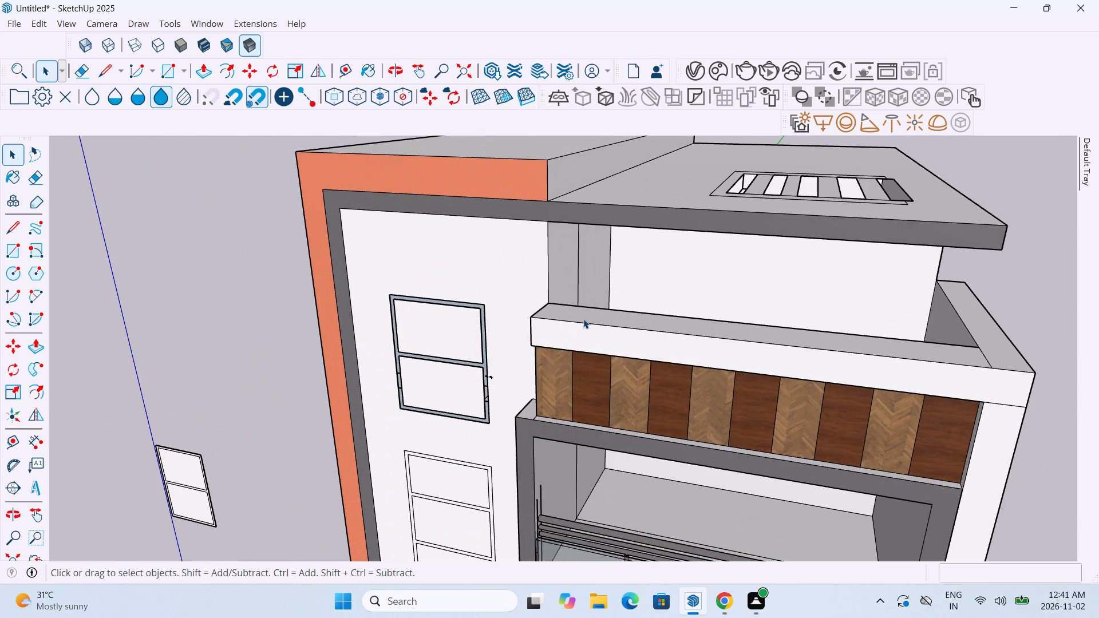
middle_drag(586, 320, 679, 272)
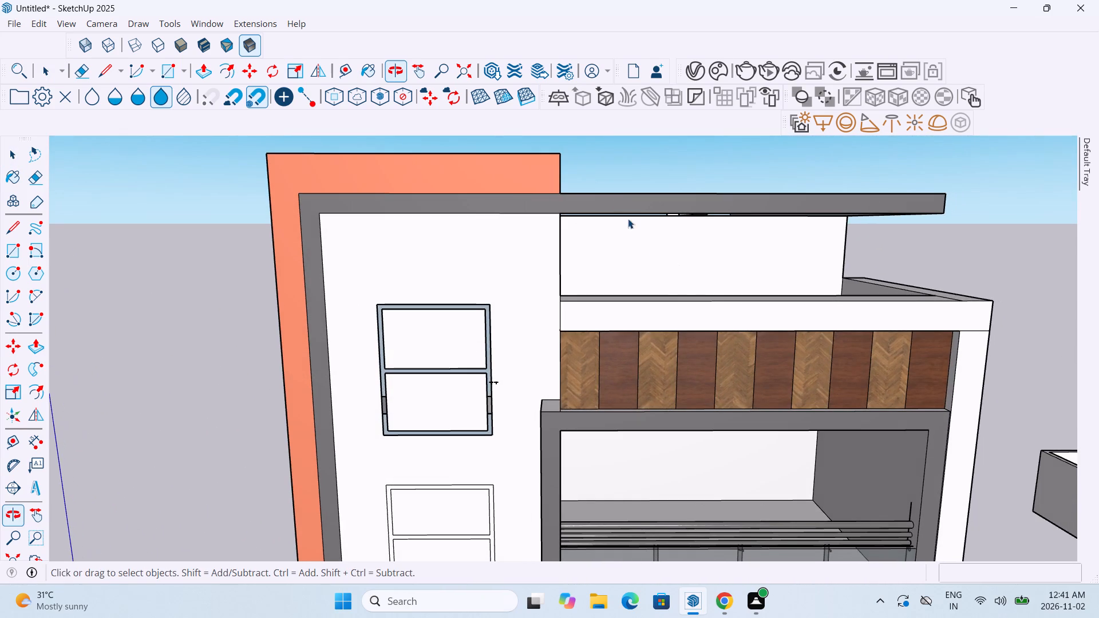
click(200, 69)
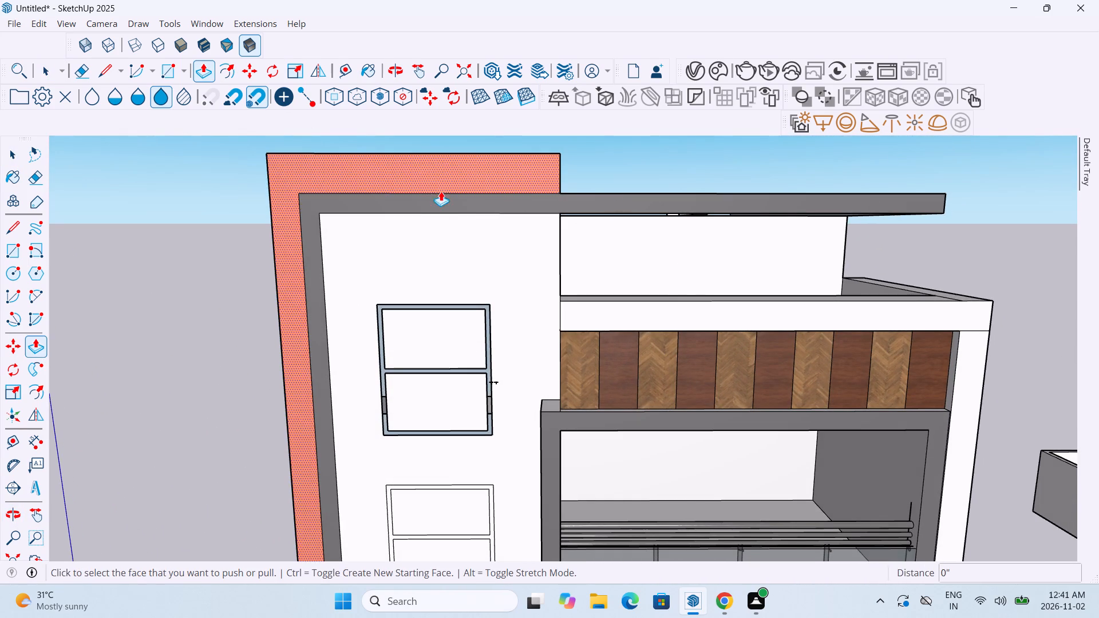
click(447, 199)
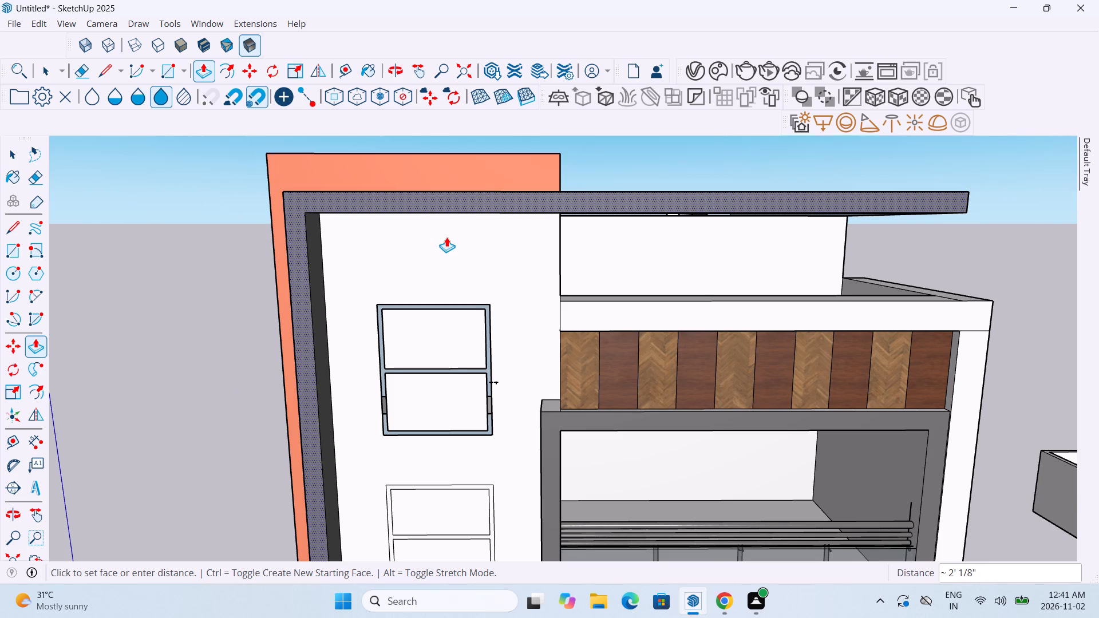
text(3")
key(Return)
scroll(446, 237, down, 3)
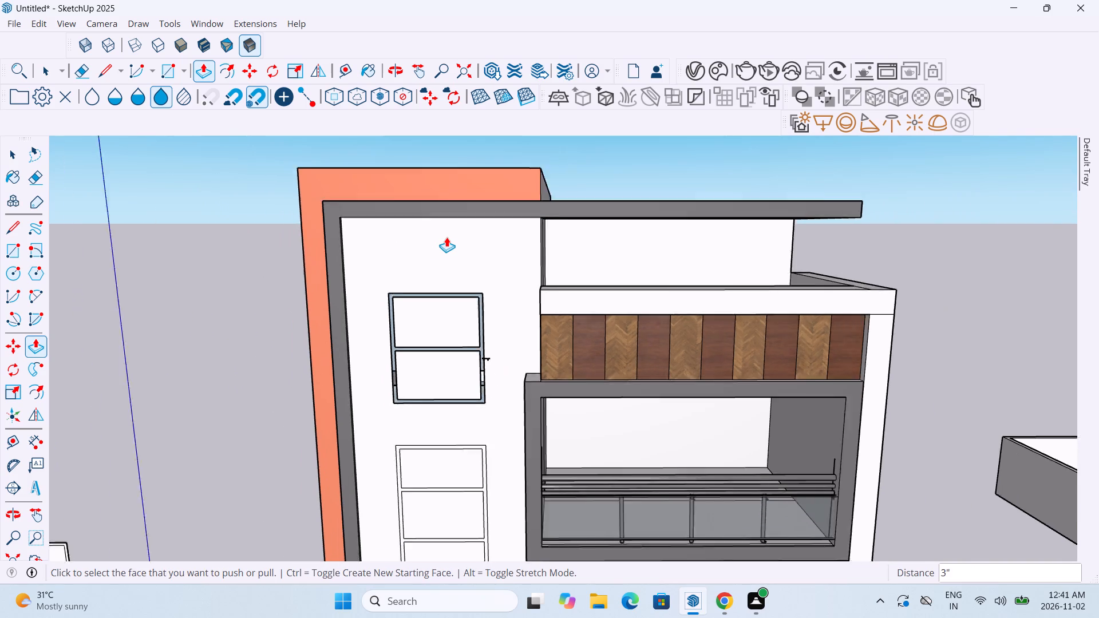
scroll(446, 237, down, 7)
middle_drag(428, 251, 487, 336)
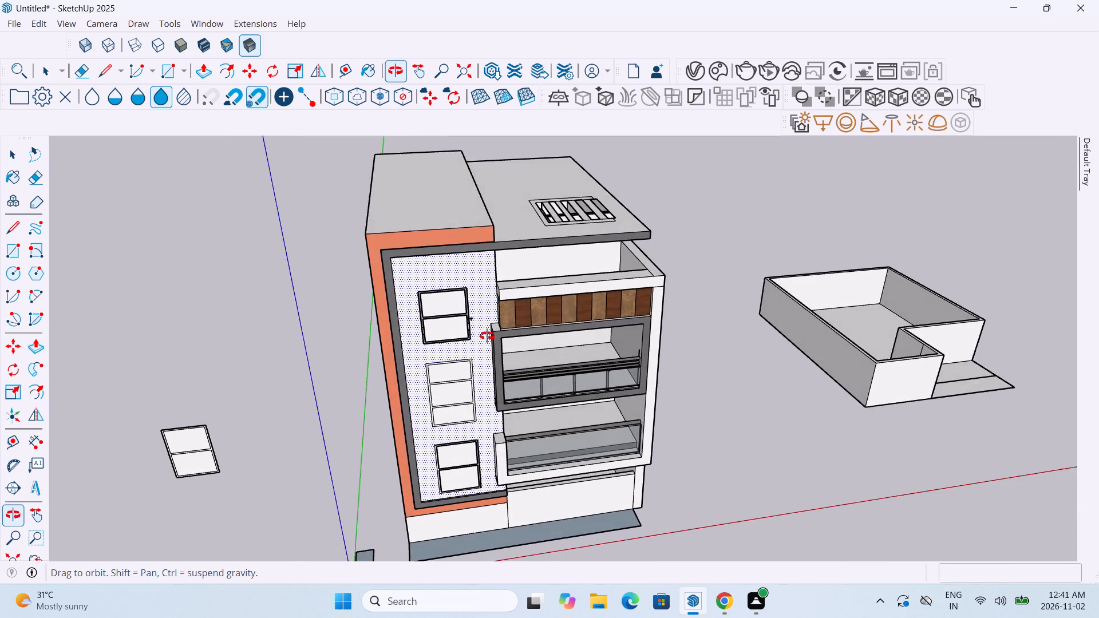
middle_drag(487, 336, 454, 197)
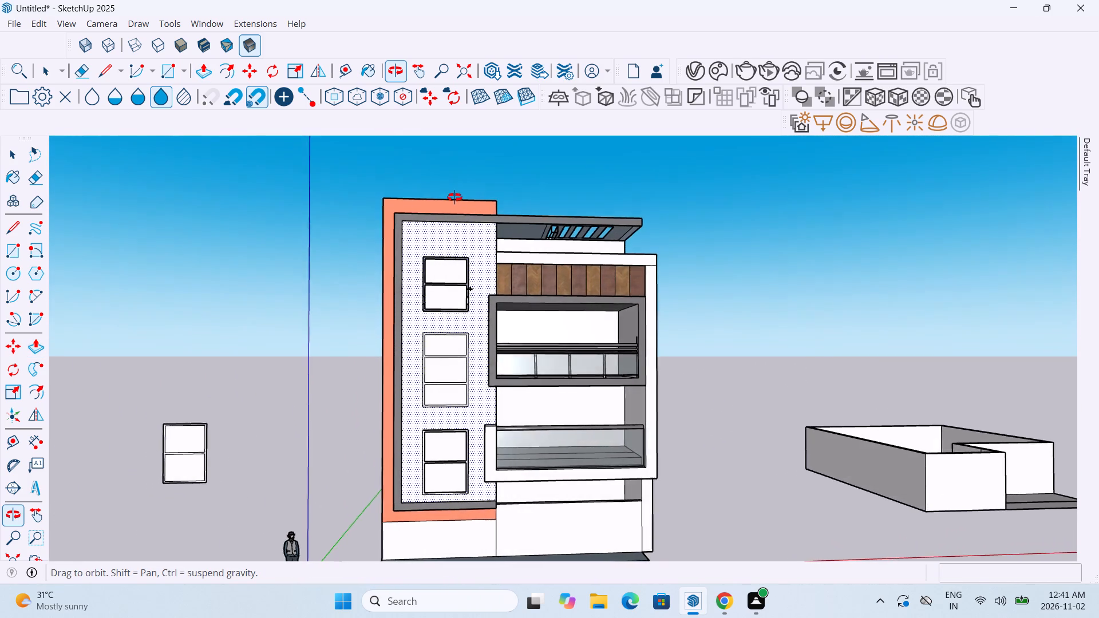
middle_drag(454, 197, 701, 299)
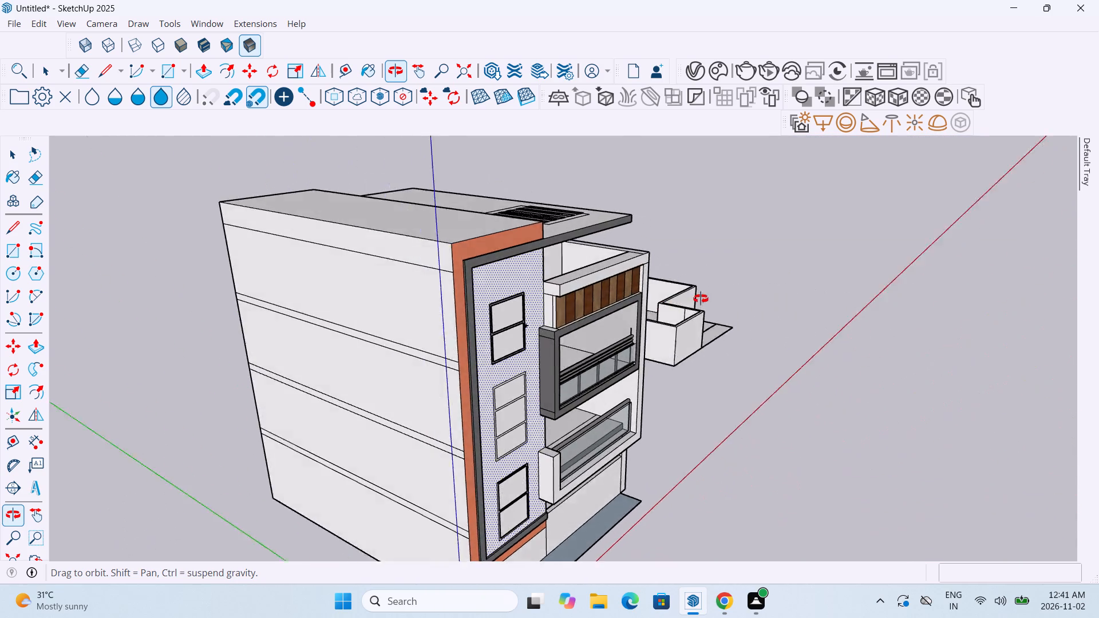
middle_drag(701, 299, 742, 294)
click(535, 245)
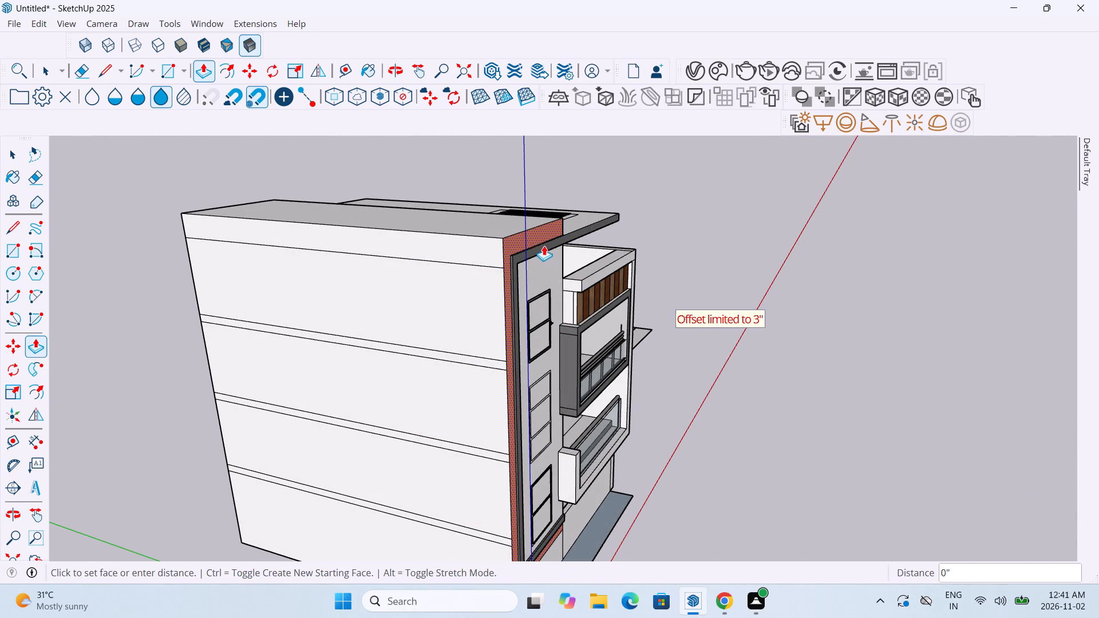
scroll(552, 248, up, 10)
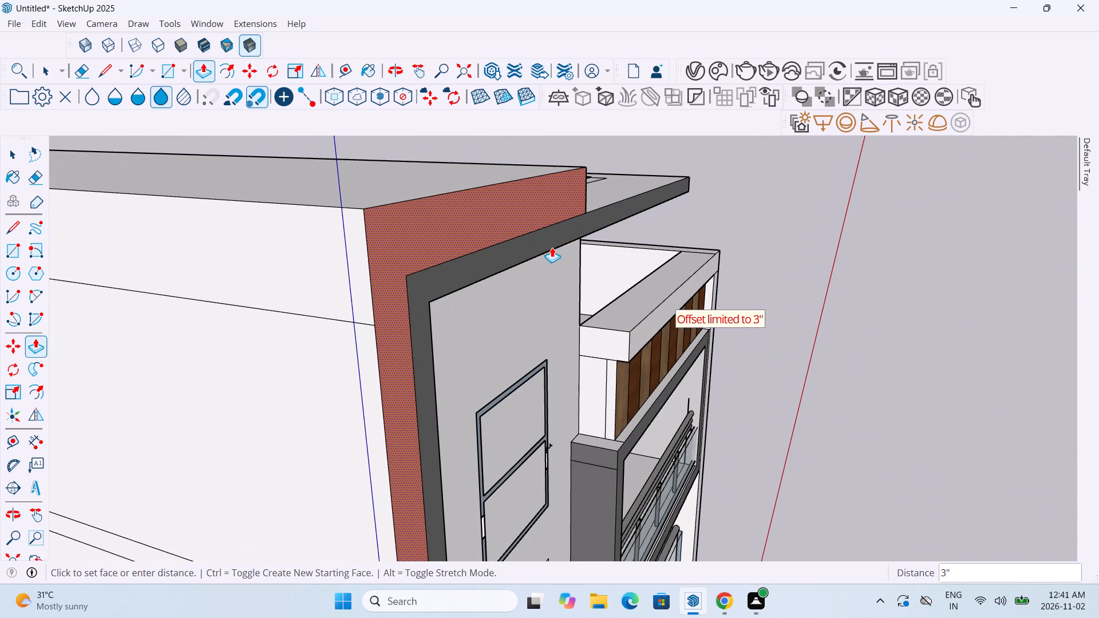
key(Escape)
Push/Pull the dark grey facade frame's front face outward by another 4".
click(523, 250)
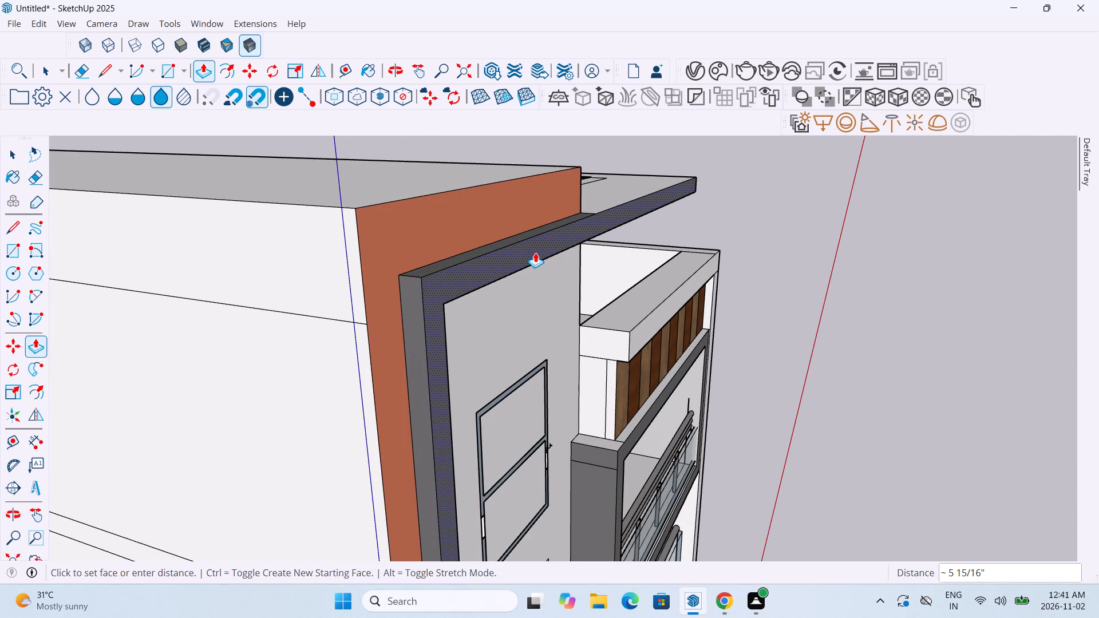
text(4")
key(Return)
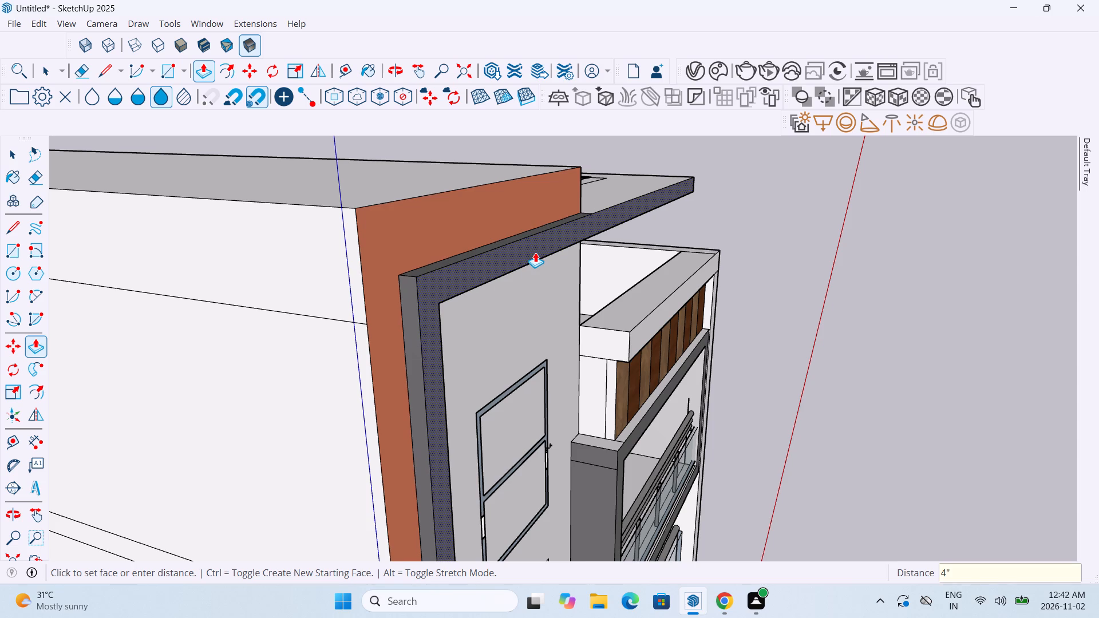
Inspect the extended dark grey frame from above and from the front, where it meets the roof slab and window wall.
scroll(535, 252, up, 3)
middle_drag(535, 252, 544, 381)
scroll(544, 381, down, 2)
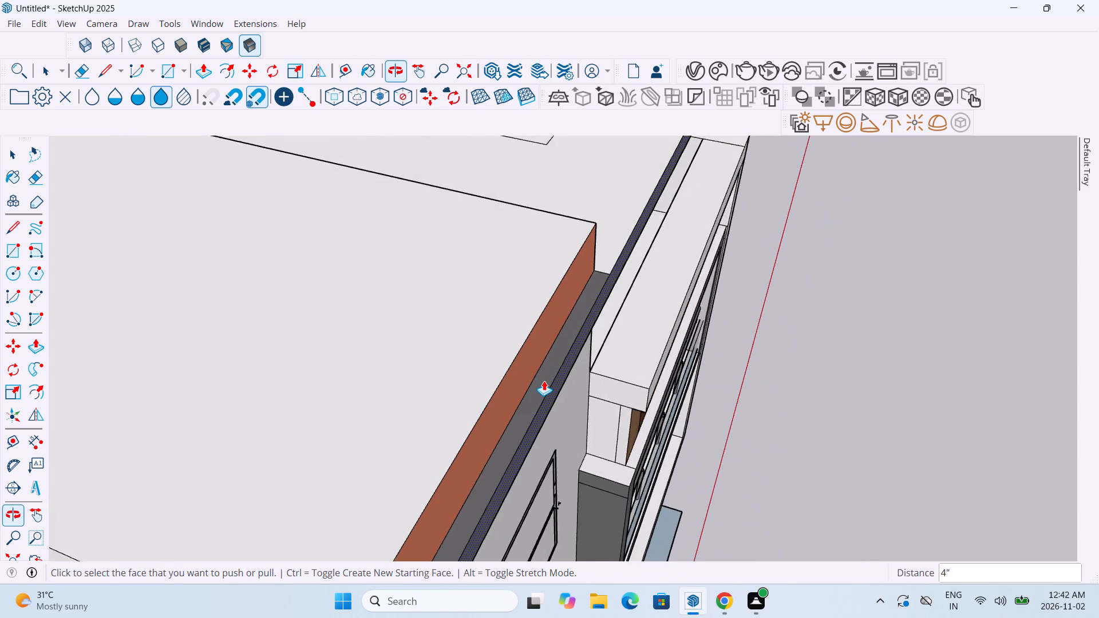
scroll(544, 381, down, 4)
key(Escape)
middle_drag(781, 378, 705, 376)
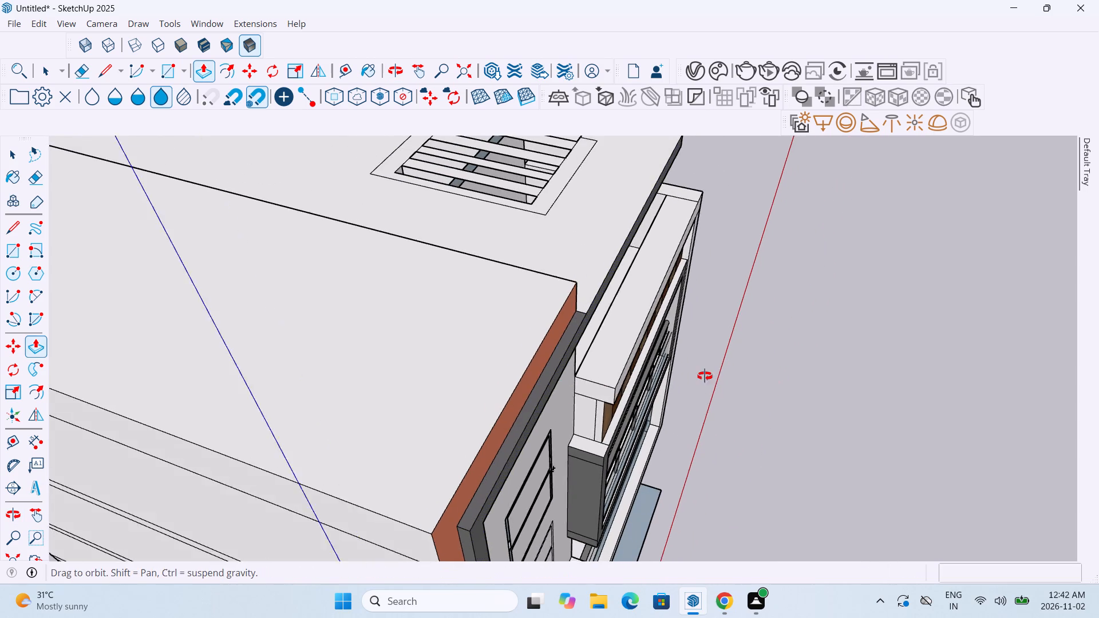
middle_drag(705, 376, 628, 338)
scroll(628, 338, down, 5)
middle_drag(581, 438, 412, 364)
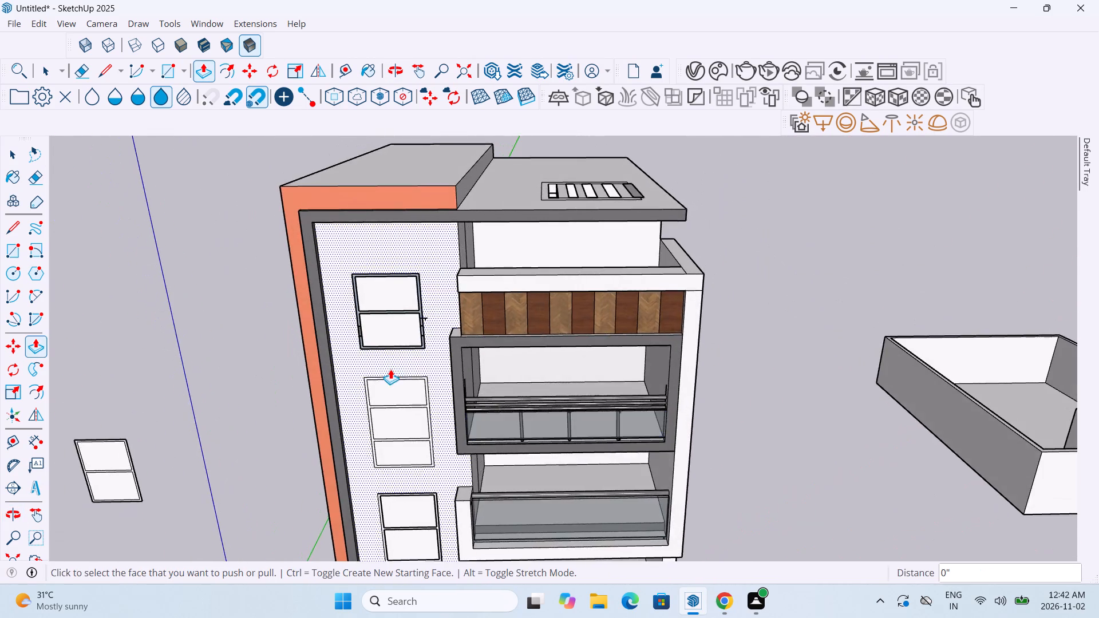
scroll(389, 369, up, 9)
Undo the recent edits, removing both grey frame extrusions and the upper facade window's frame extrusion.
key(ctrl+z)
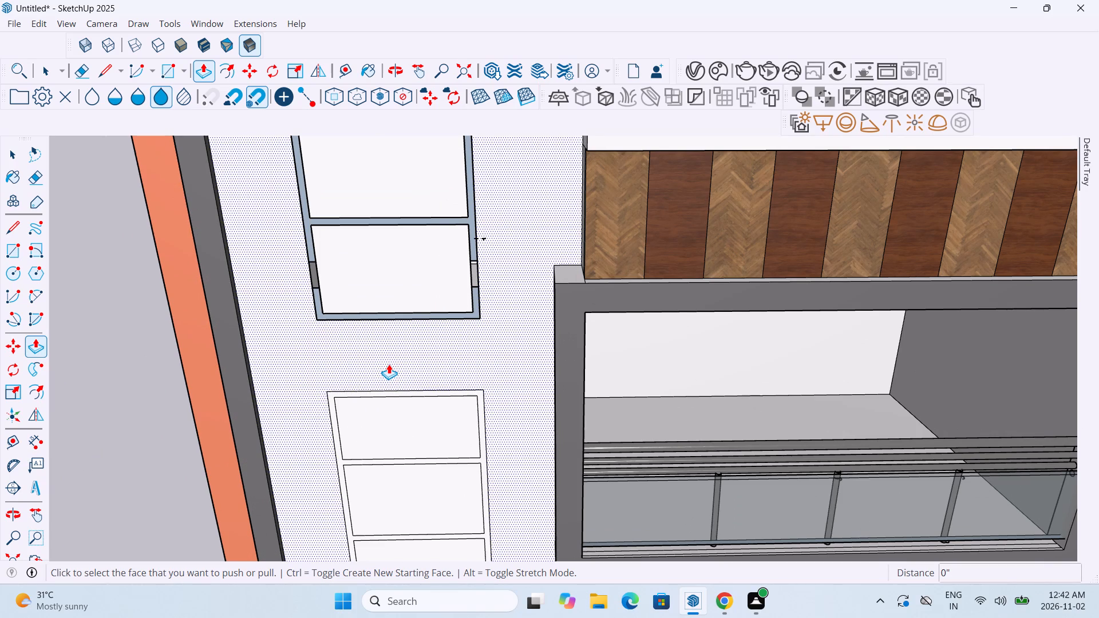
key(ctrl+z)
key(ctrl+z)
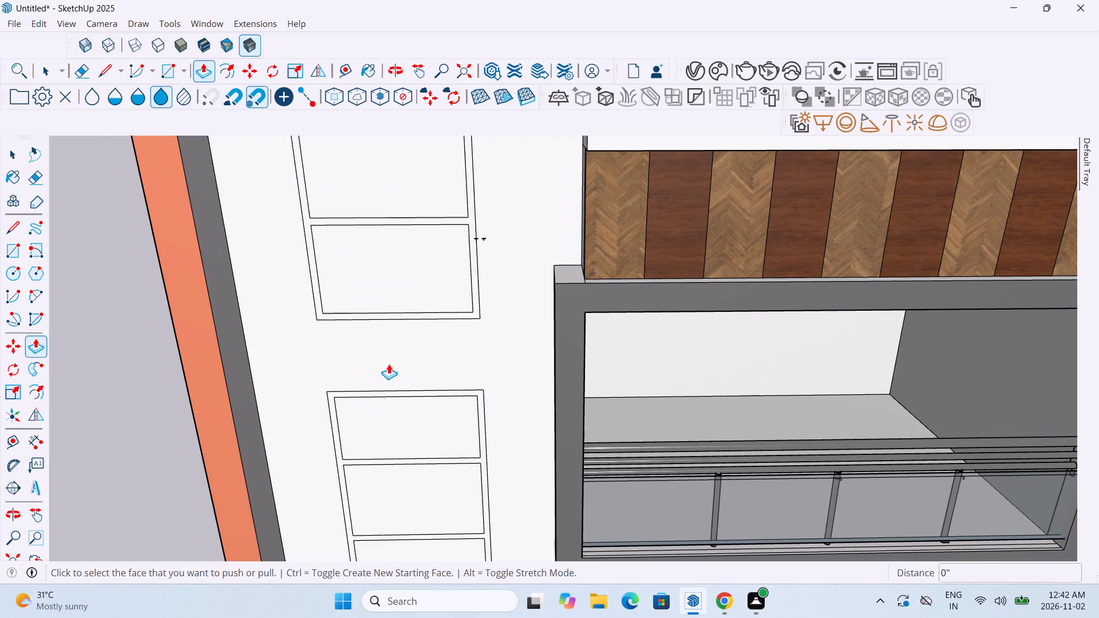
Push/Pull the front face of the dark grey facade frame outward by 4".
scroll(280, 311, down, 14)
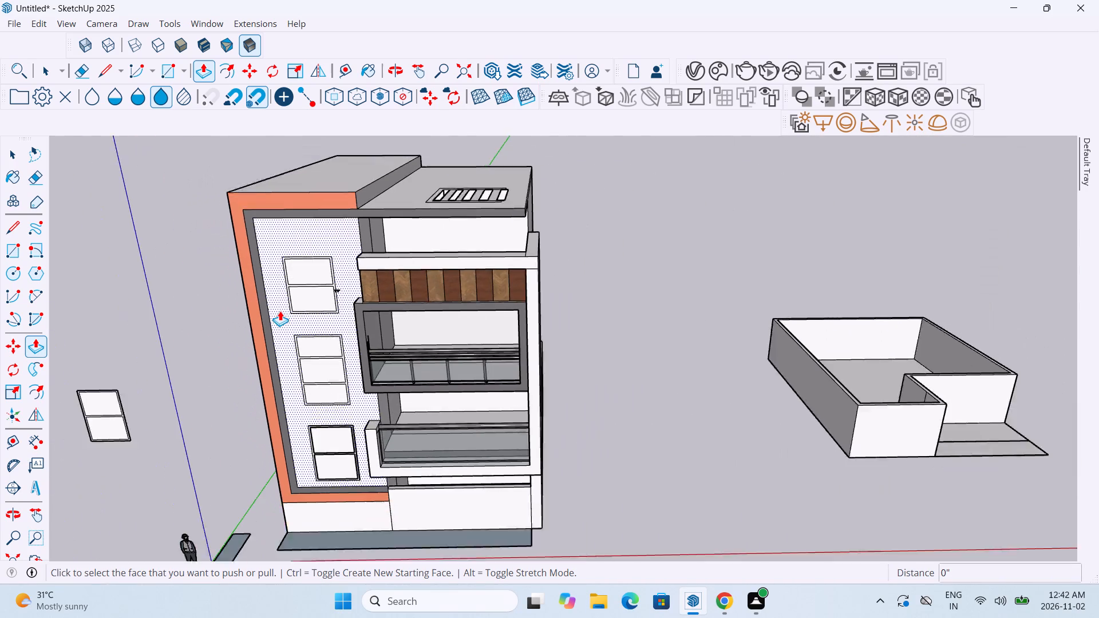
scroll(280, 311, down, 2)
middle_drag(278, 244, 567, 266)
scroll(349, 330, up, 2)
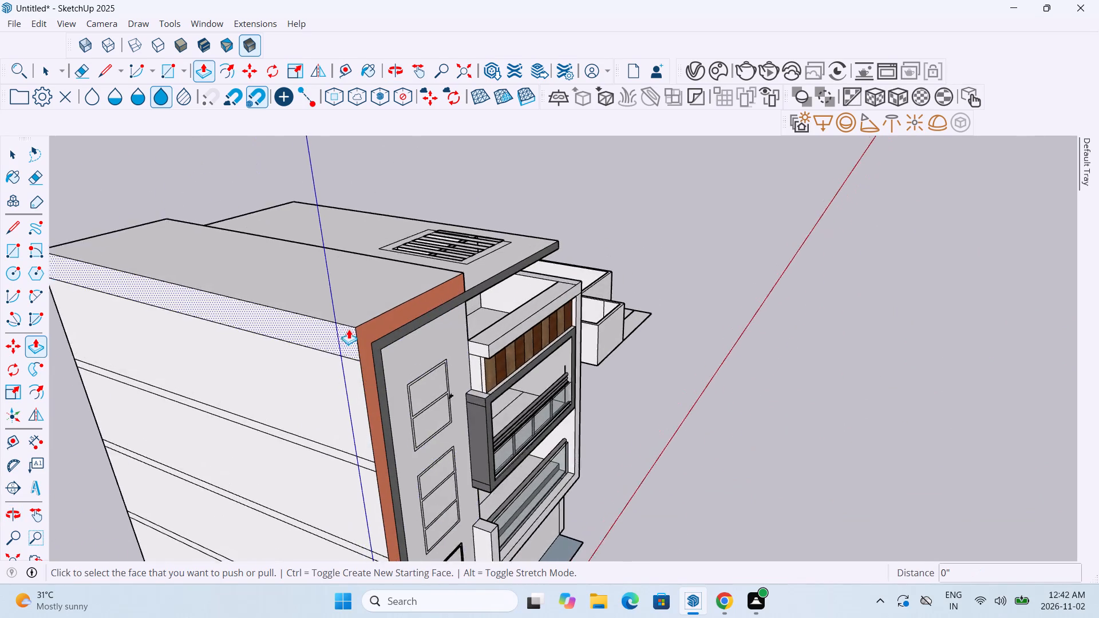
scroll(349, 329, up, 3)
click(412, 338)
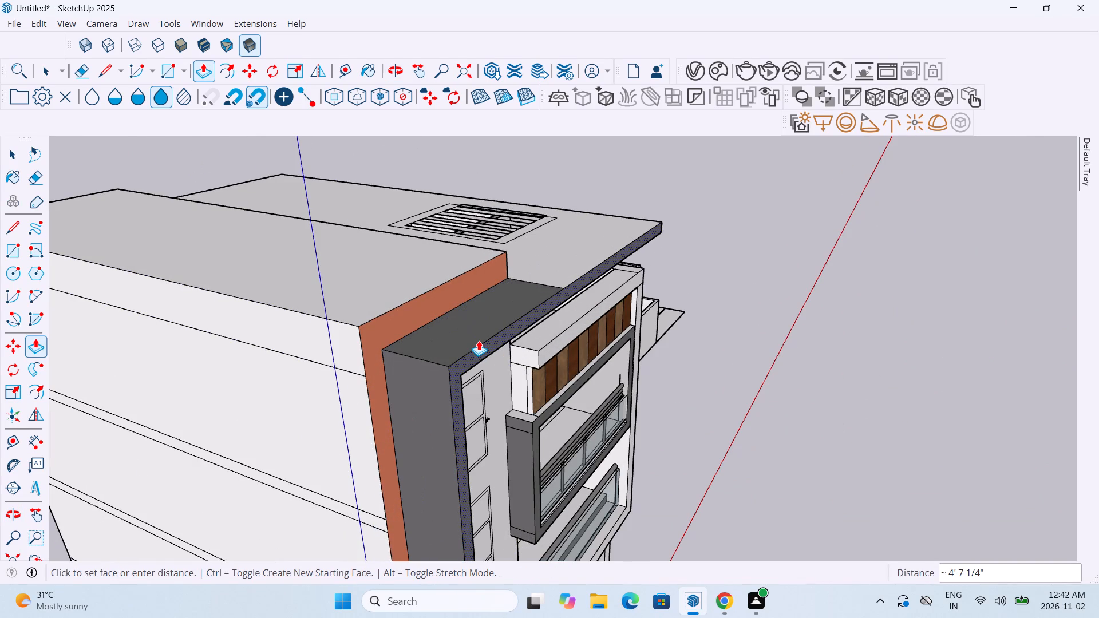
text(4")
key(Return)
Push/Pull the upper facade window's frame outward from the wall by 4".
middle_drag(448, 355, 538, 340)
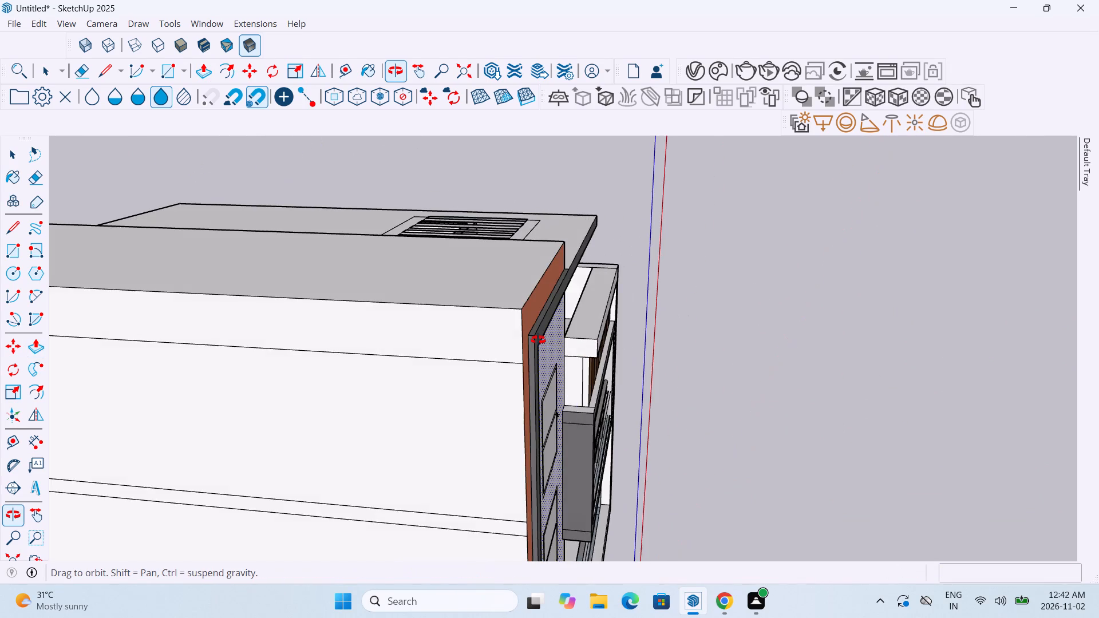
middle_drag(538, 340, 346, 355)
scroll(367, 386, up, 12)
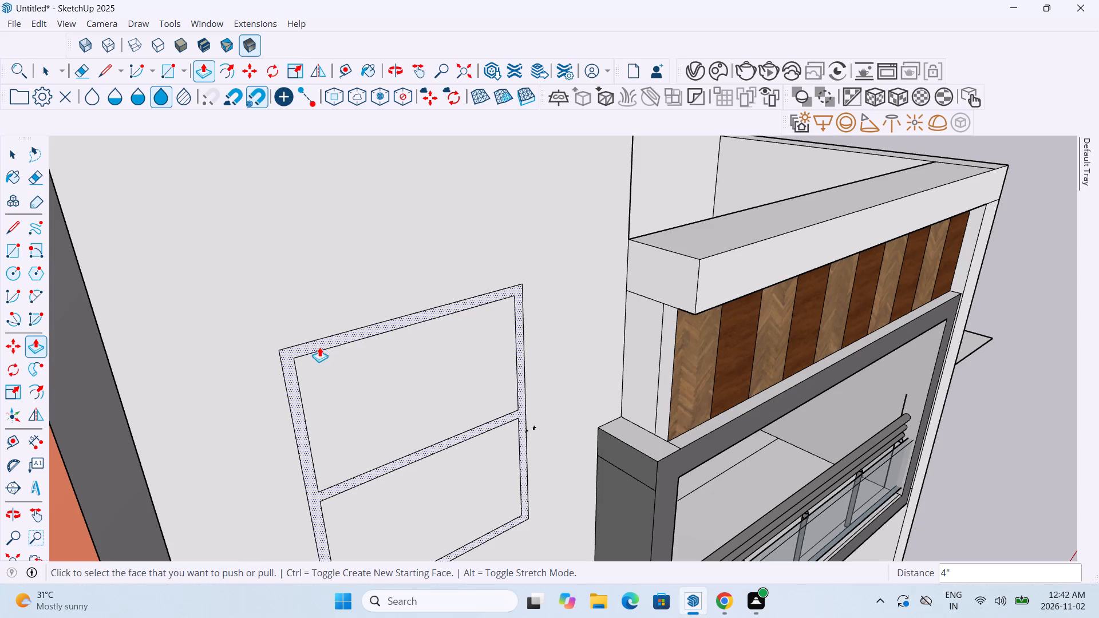
click(322, 340)
scroll(347, 346, down, 5)
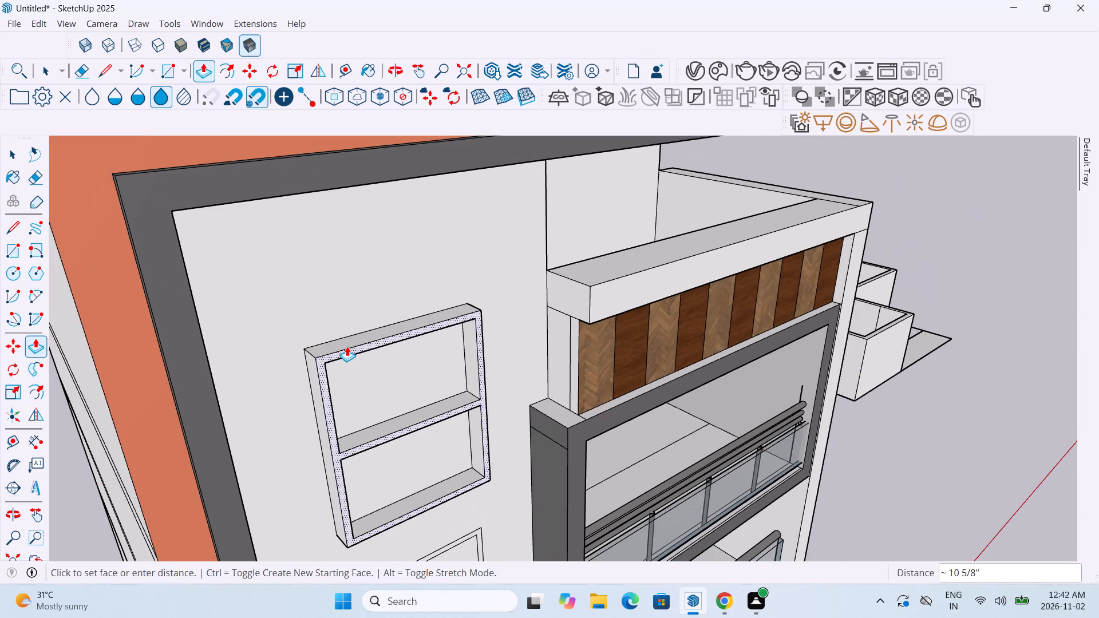
middle_drag(347, 346, 220, 298)
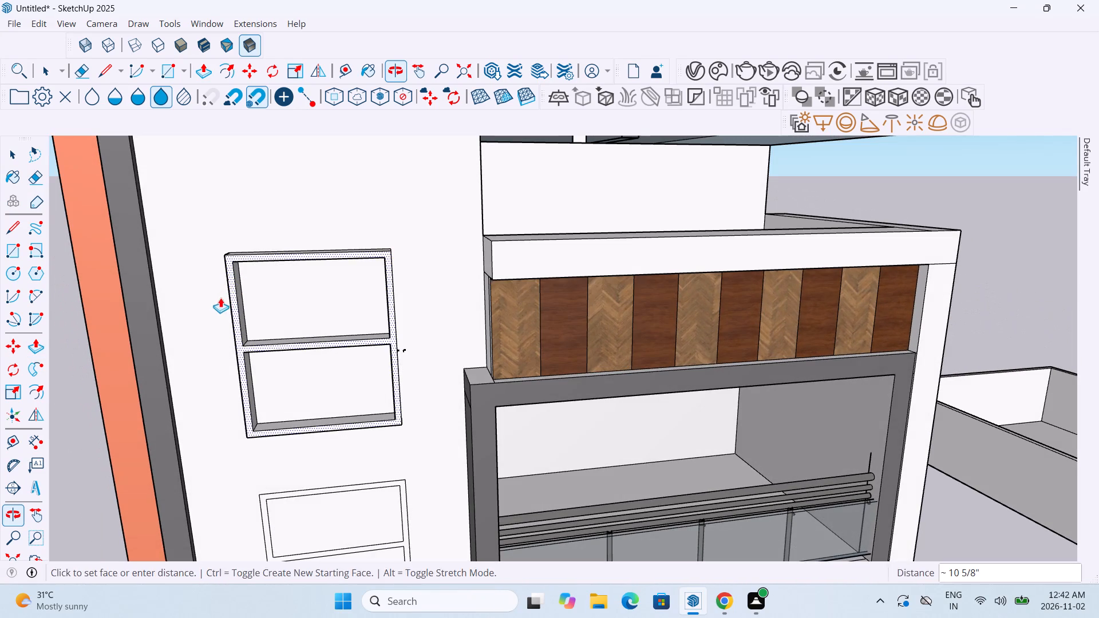
middle_drag(223, 296, 445, 311)
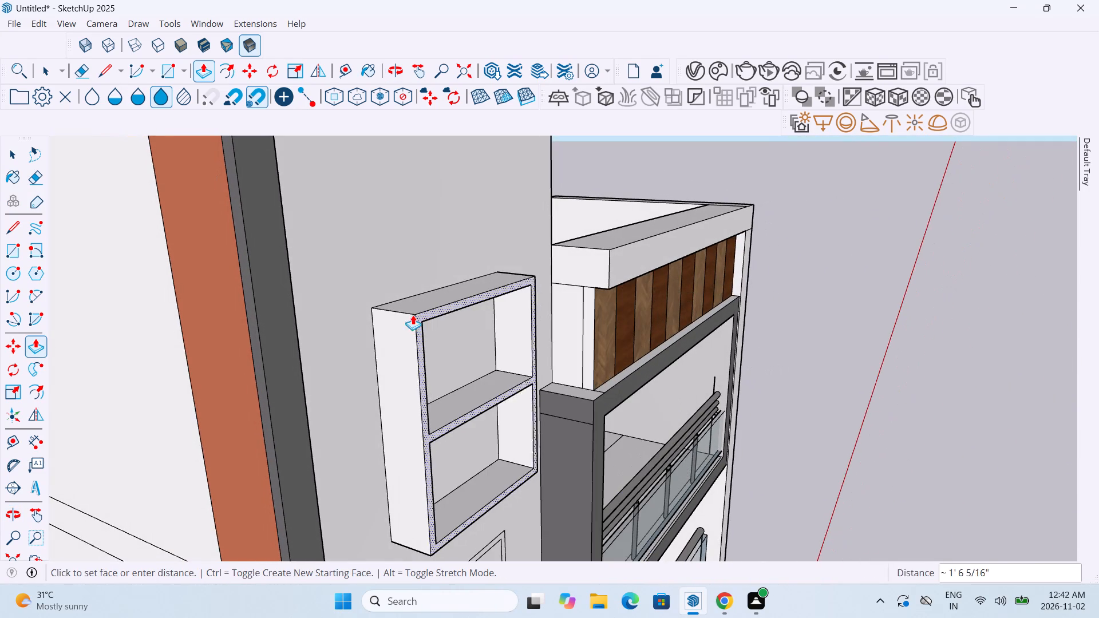
text(4")
key(Return)
Push/Pull the frame of the middle, three-pane facade window outward by 4".
scroll(397, 321, down, 14)
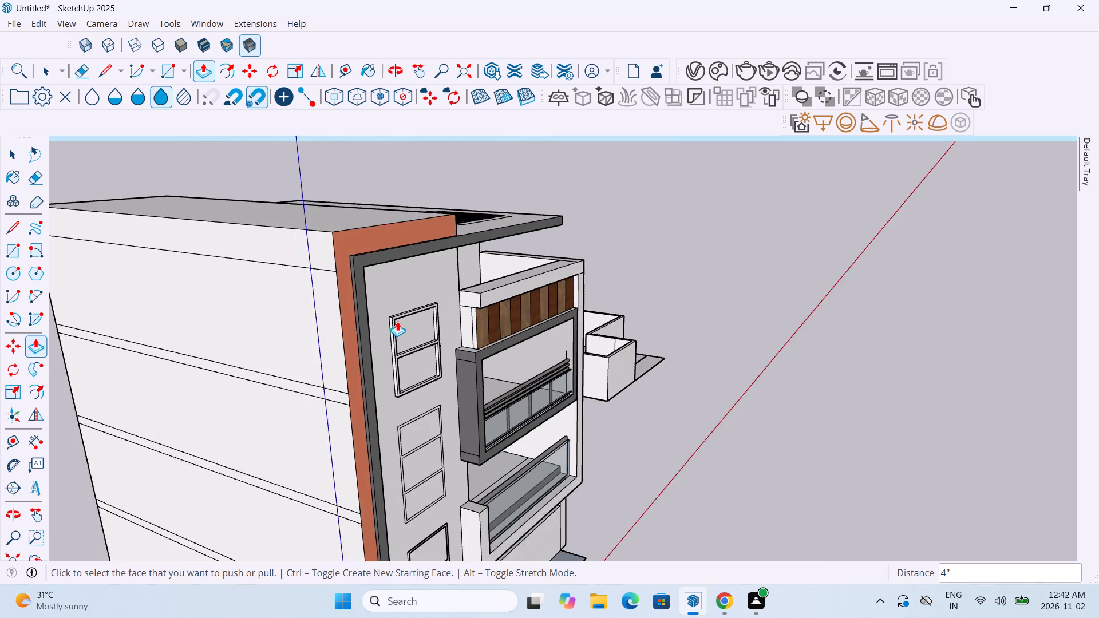
scroll(397, 321, down, 6)
scroll(419, 482, up, 12)
scroll(390, 362, up, 4)
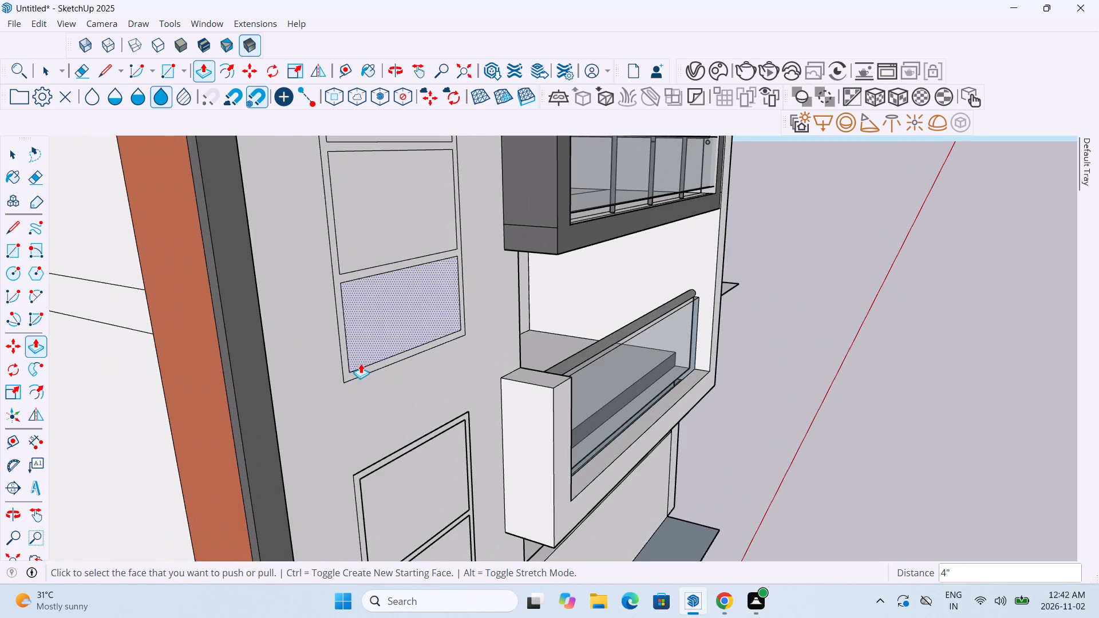
scroll(355, 369, up, 10)
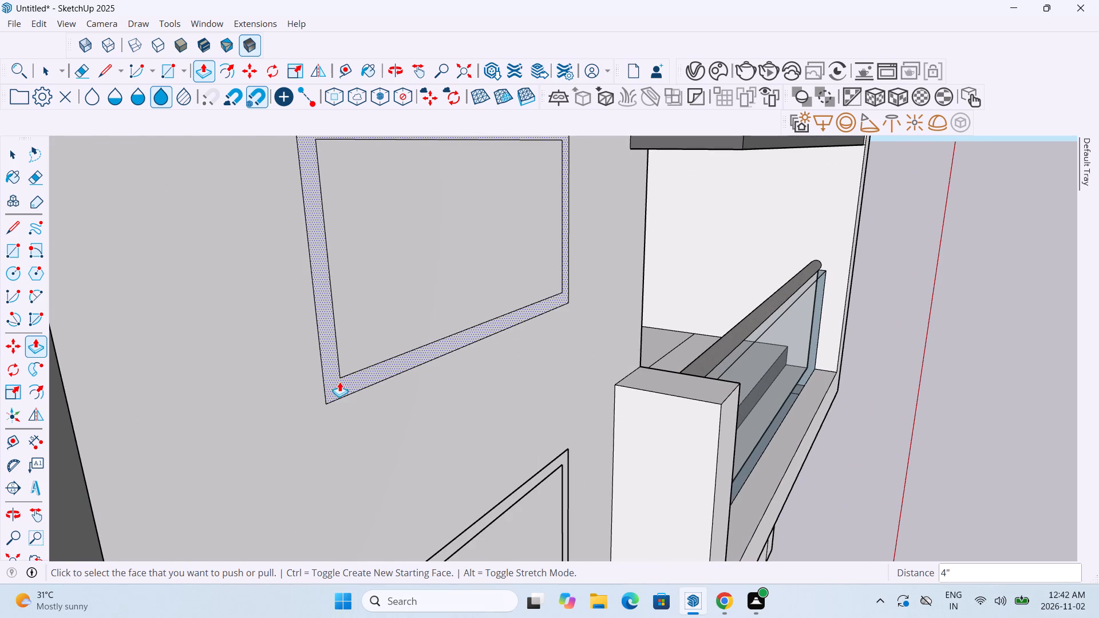
click(338, 383)
text(4")
key(Return)
Push/Pull the frame of the lowest facade window outward by 4".
scroll(376, 385, down, 20)
scroll(376, 385, down, 2)
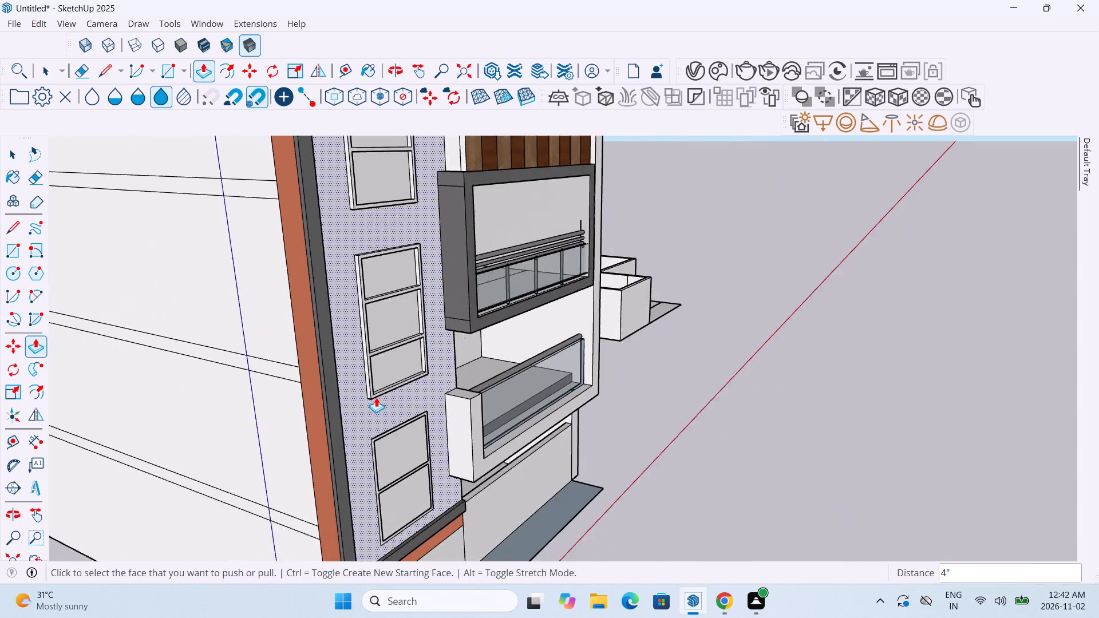
scroll(376, 397, down, 8)
scroll(372, 455, up, 8)
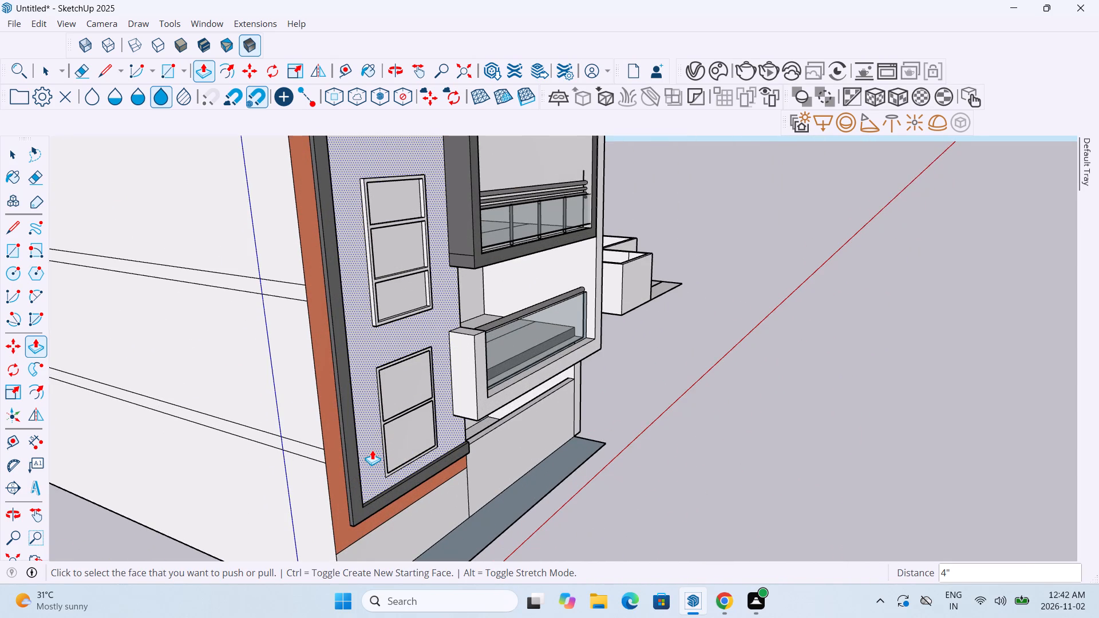
middle_drag(386, 441, 429, 421)
scroll(413, 429, up, 18)
middle_drag(396, 403, 374, 407)
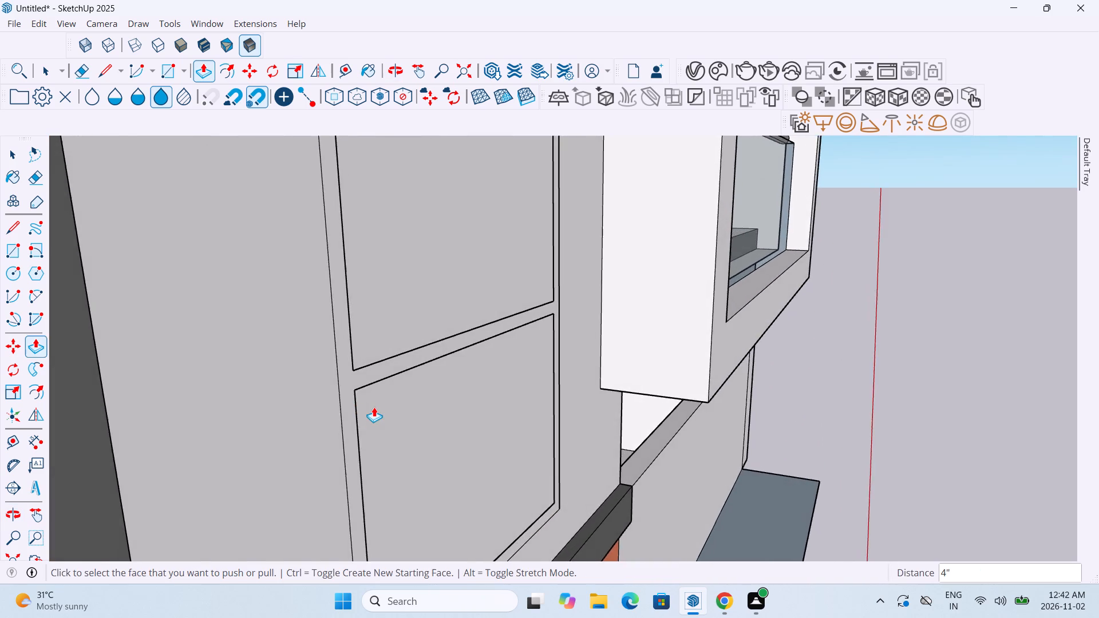
scroll(373, 407, up, 7)
click(317, 407)
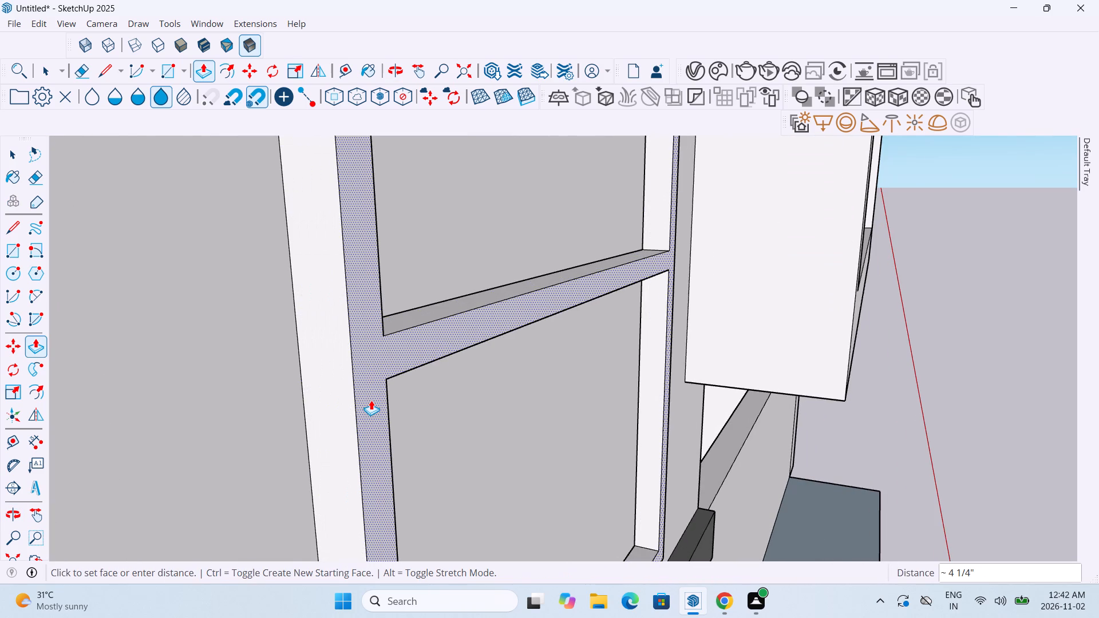
text(4")
key(Return)
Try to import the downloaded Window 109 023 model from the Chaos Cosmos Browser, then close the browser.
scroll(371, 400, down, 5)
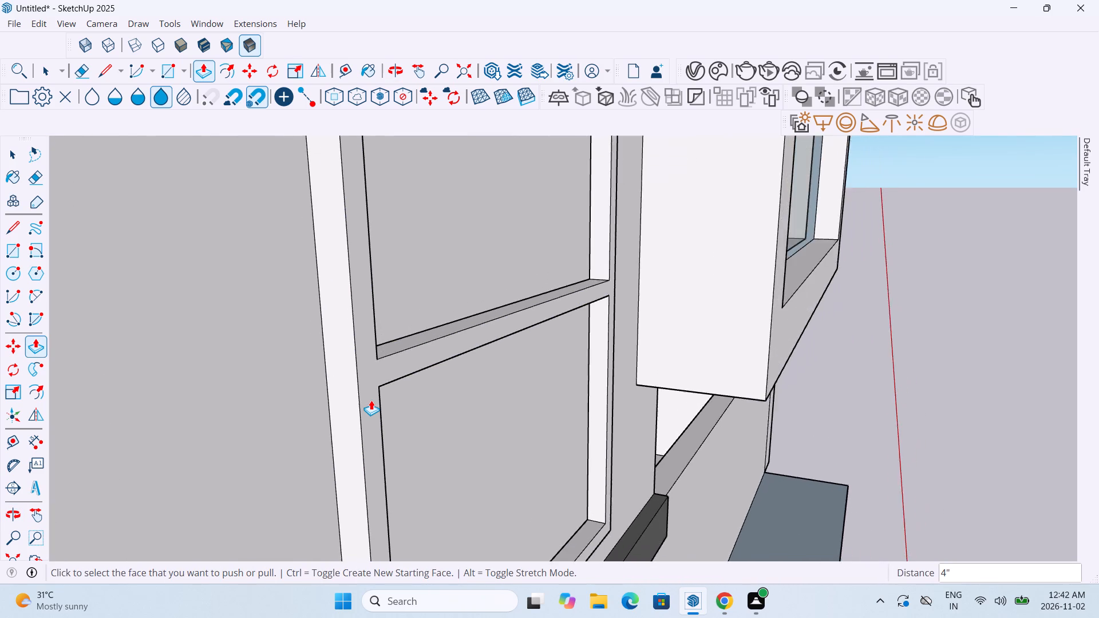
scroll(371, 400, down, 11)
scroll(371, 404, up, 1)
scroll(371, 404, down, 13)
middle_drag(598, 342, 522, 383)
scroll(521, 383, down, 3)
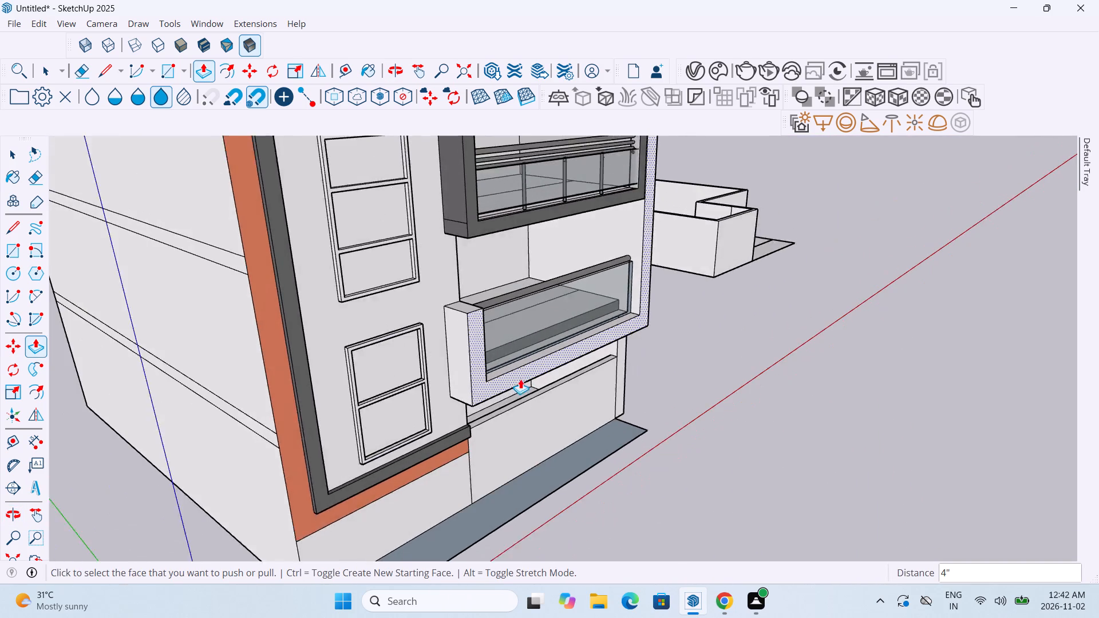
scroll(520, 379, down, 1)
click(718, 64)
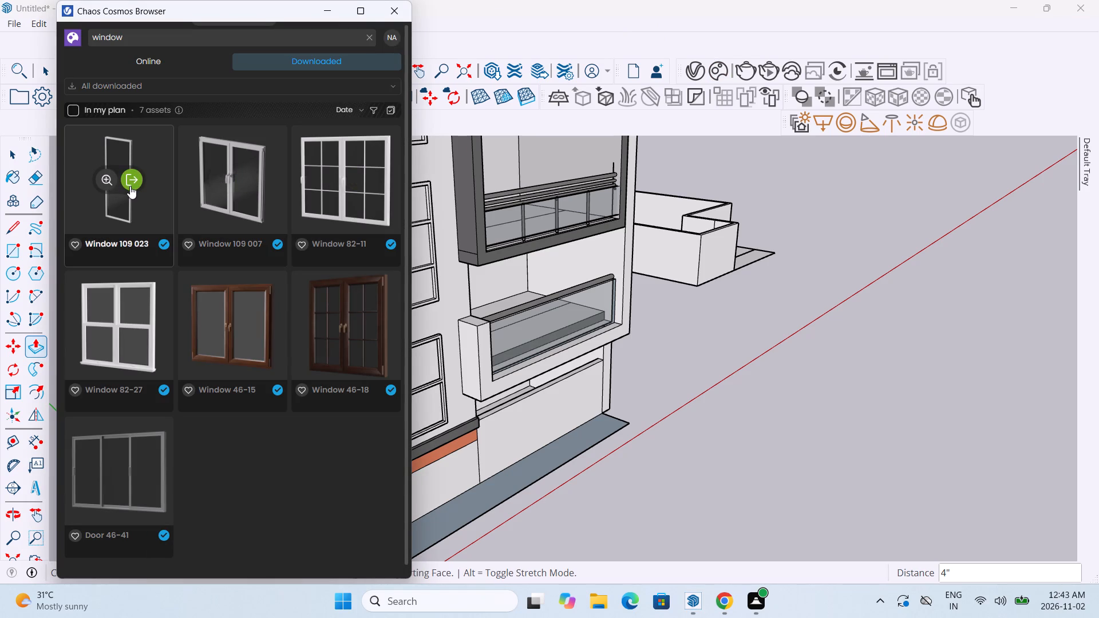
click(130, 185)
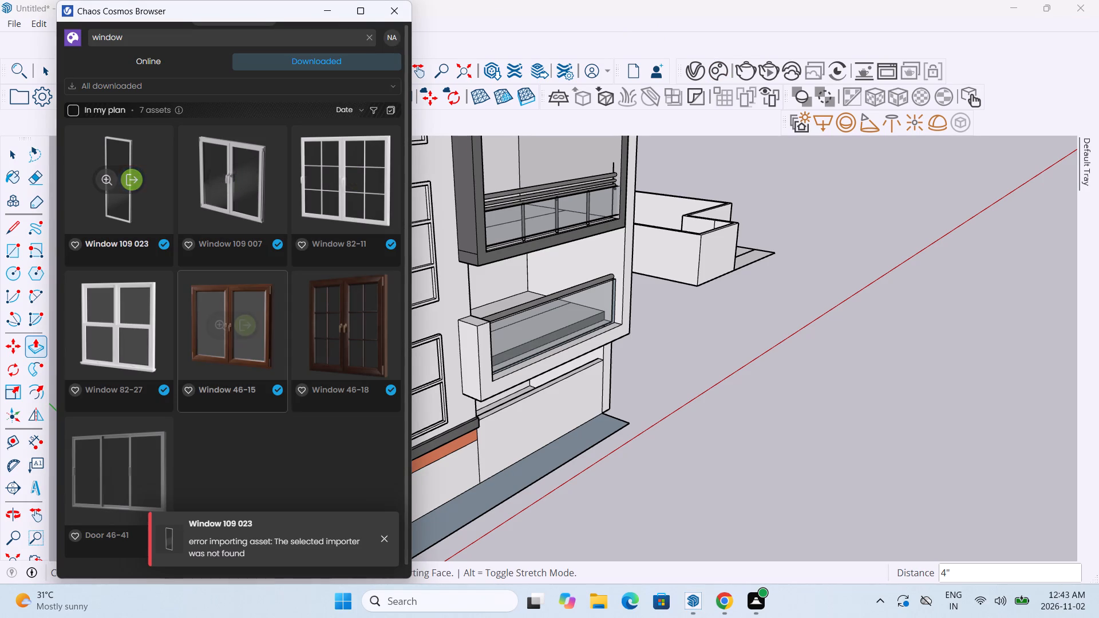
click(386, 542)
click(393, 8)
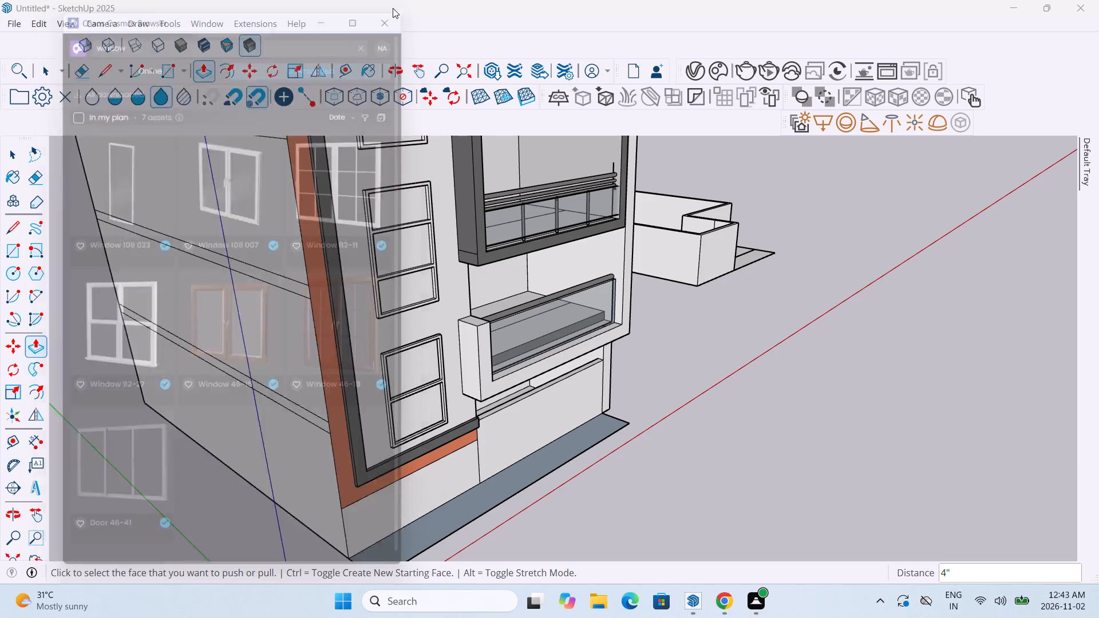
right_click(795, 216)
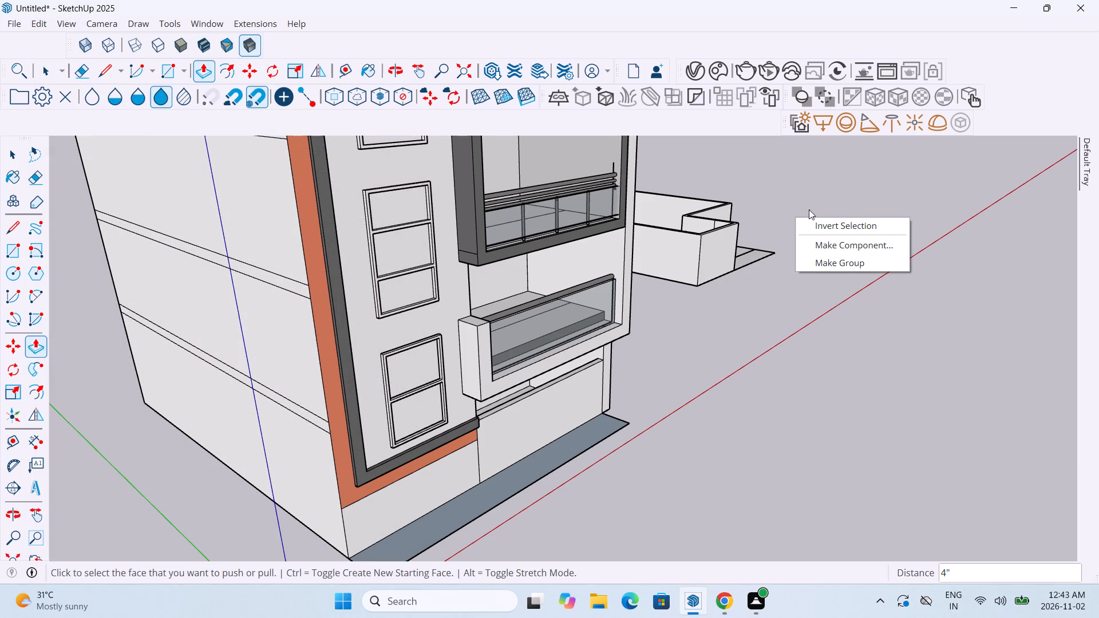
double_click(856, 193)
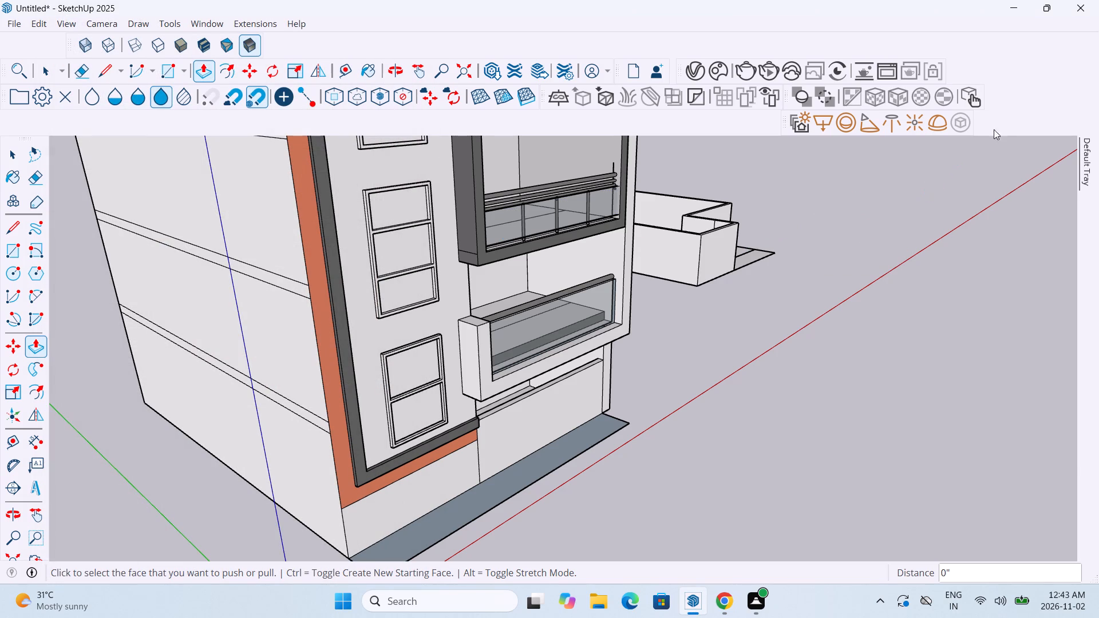
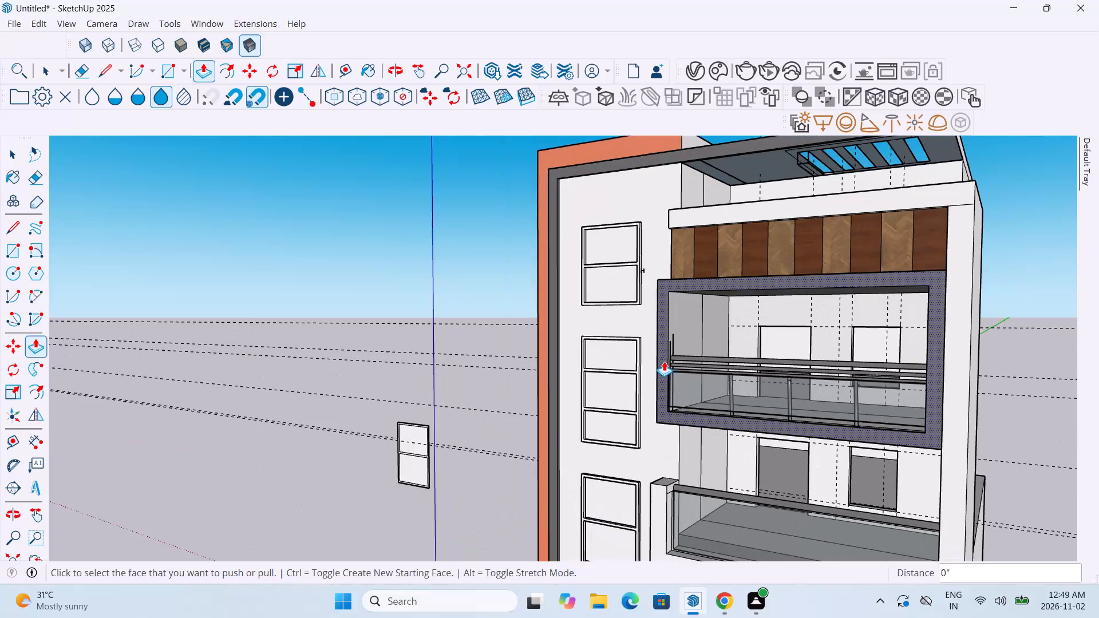
Draw a vertical 5' line on the ground-floor wall near its outer corner, from the base edge to the orange band.
scroll(756, 370, down, 6)
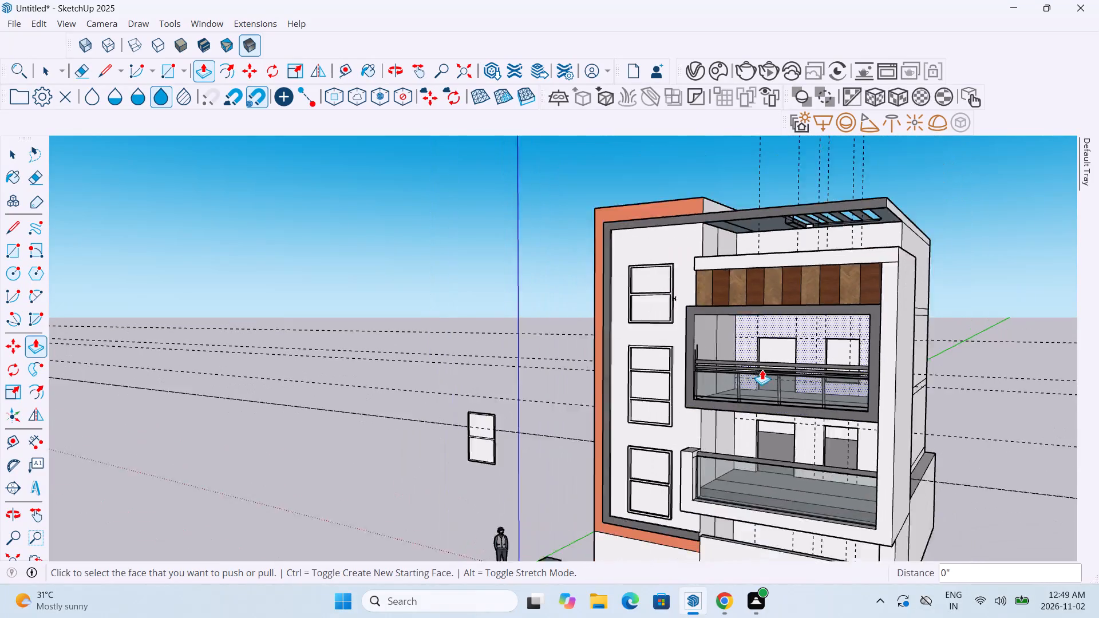
scroll(762, 370, down, 8)
middle_drag(759, 469, 809, 428)
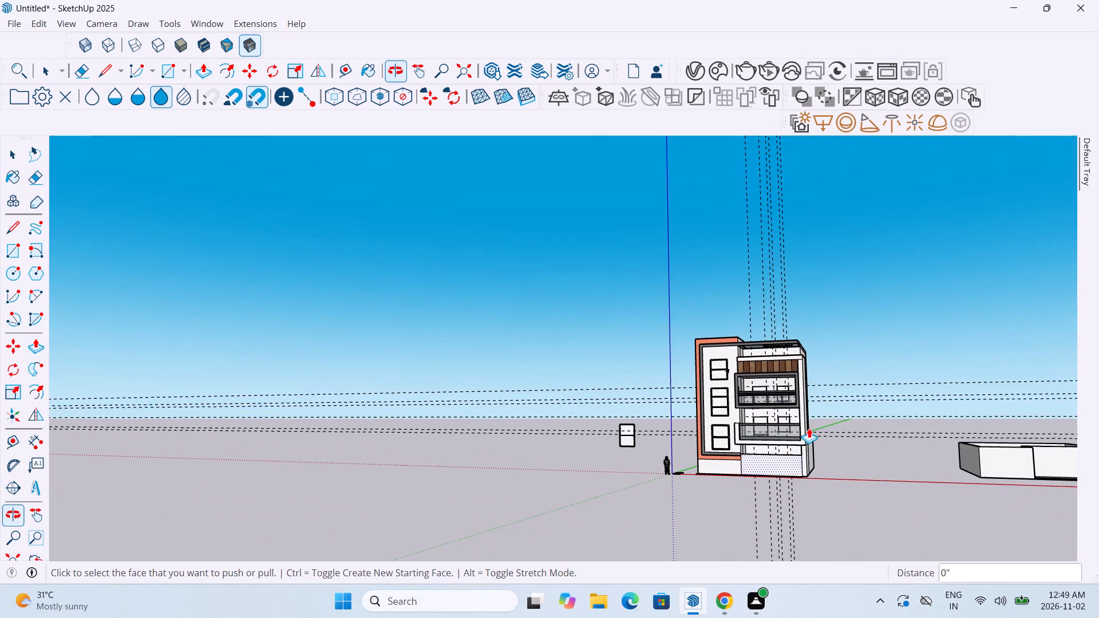
scroll(762, 453, up, 12)
middle_drag(726, 505, 808, 482)
scroll(784, 498, down, 7)
scroll(662, 517, up, 2)
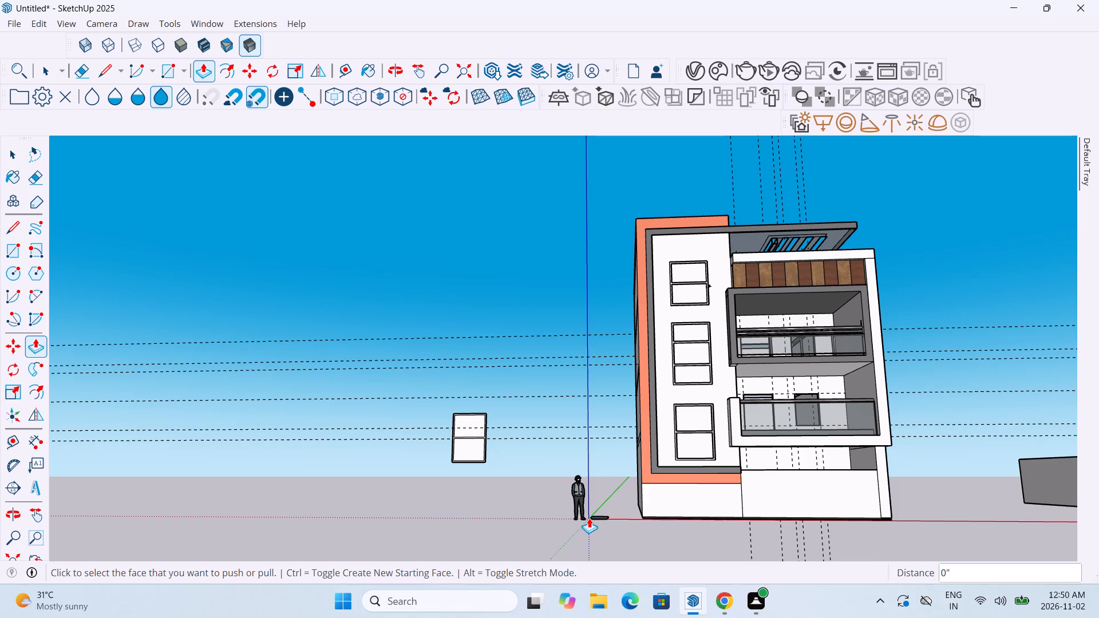
click(112, 72)
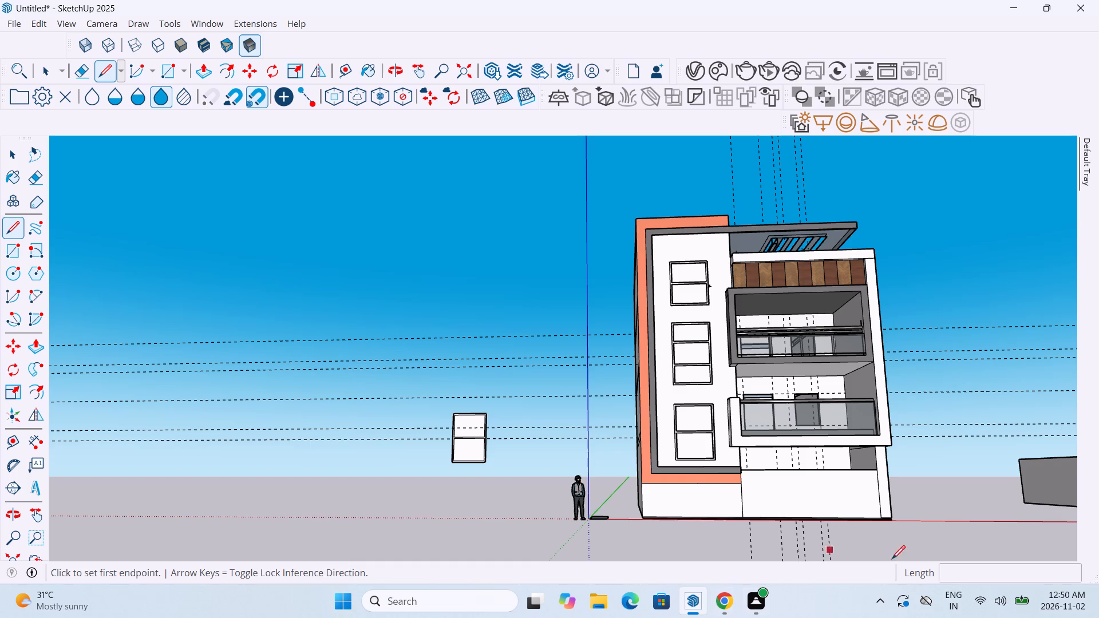
scroll(867, 492, up, 2)
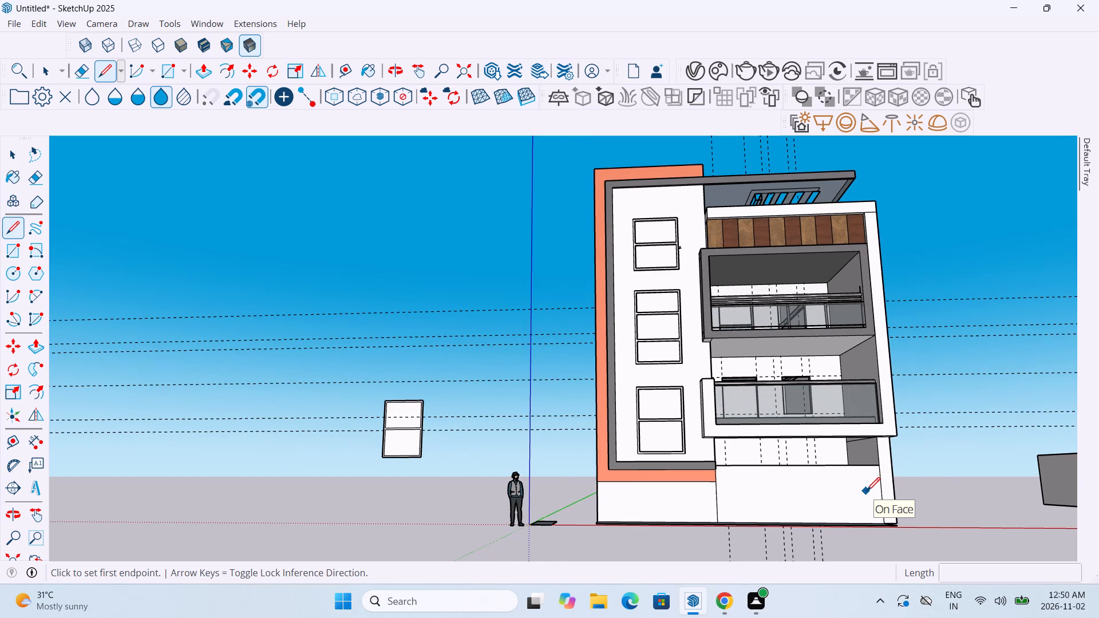
scroll(867, 492, down, 1)
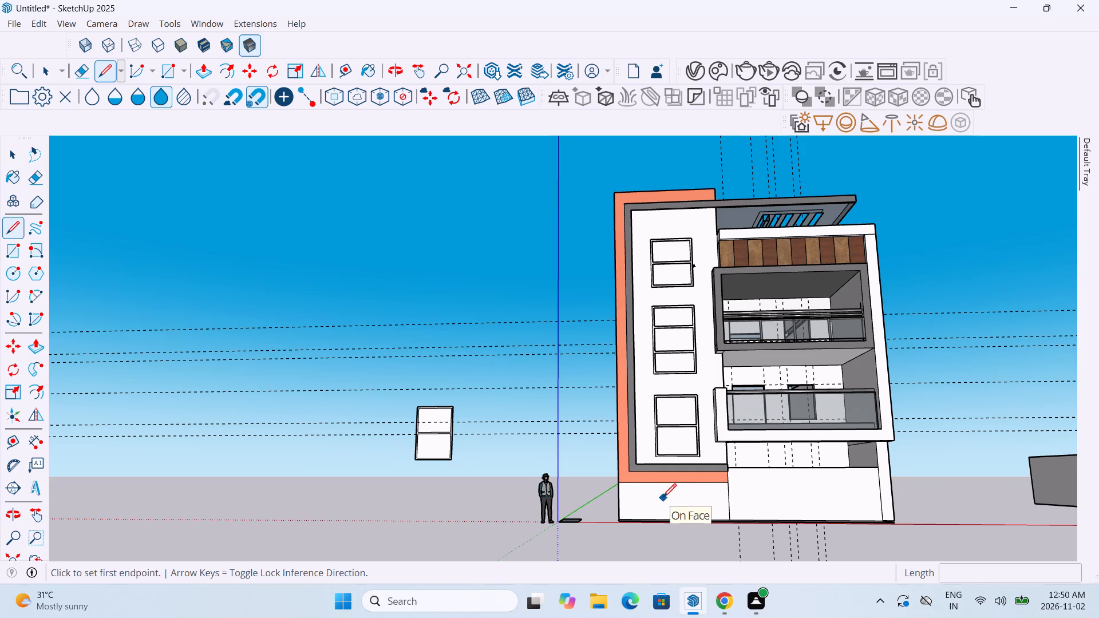
scroll(627, 499, up, 10)
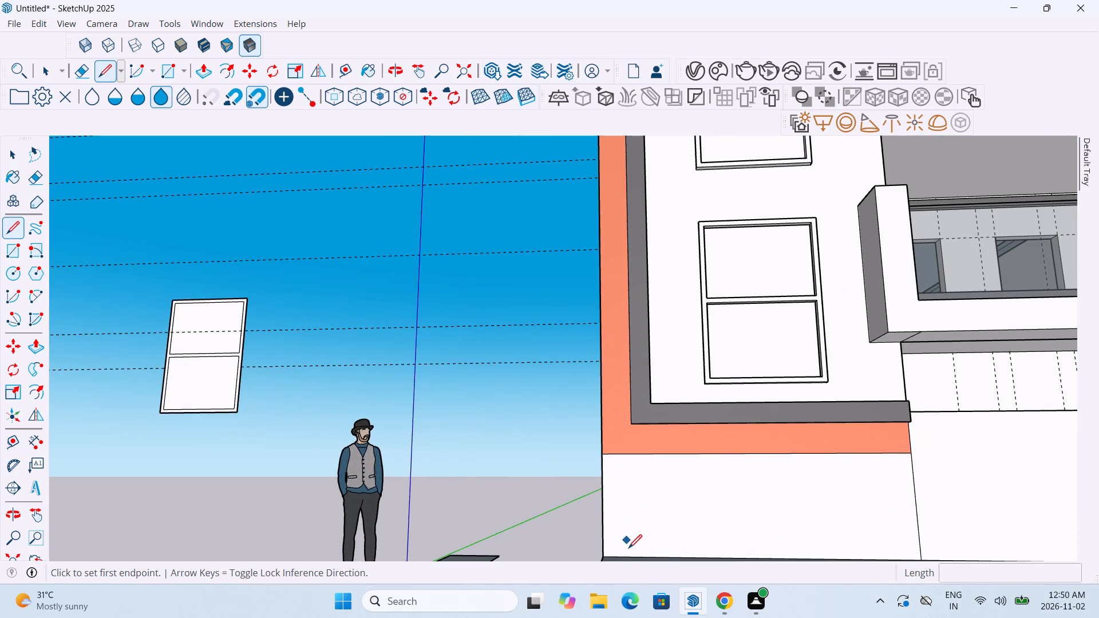
scroll(641, 557, up, 7)
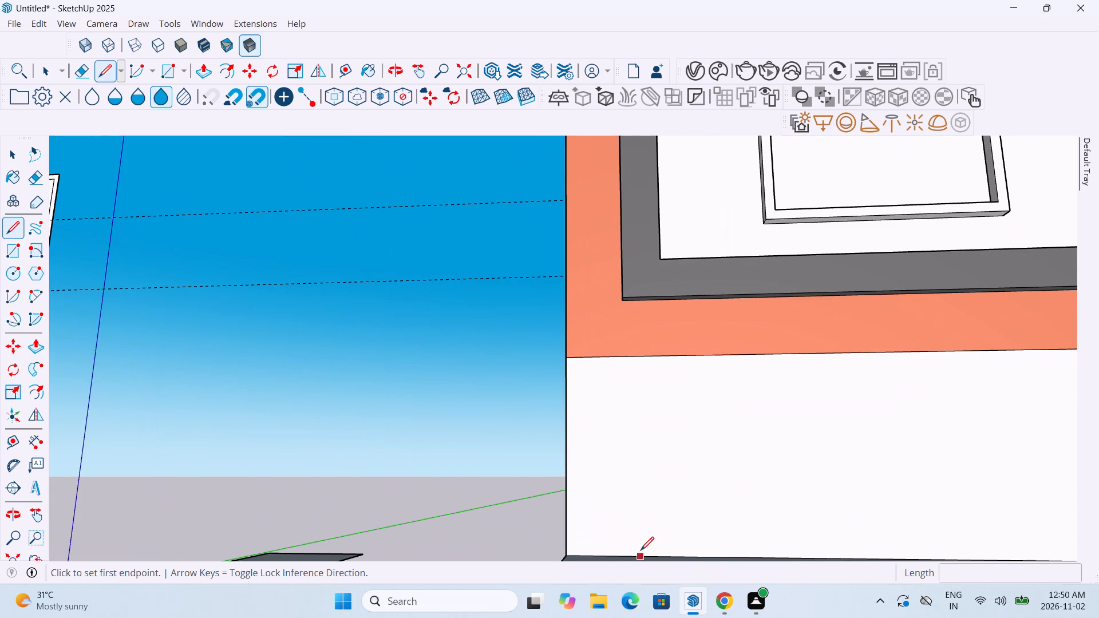
click(637, 554)
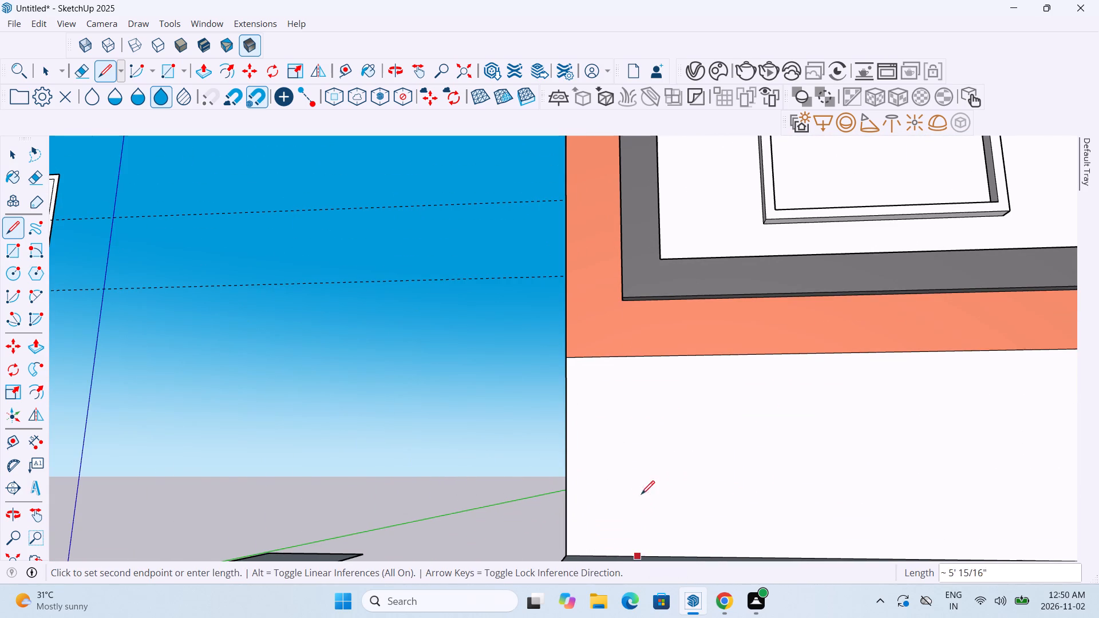
click(634, 356)
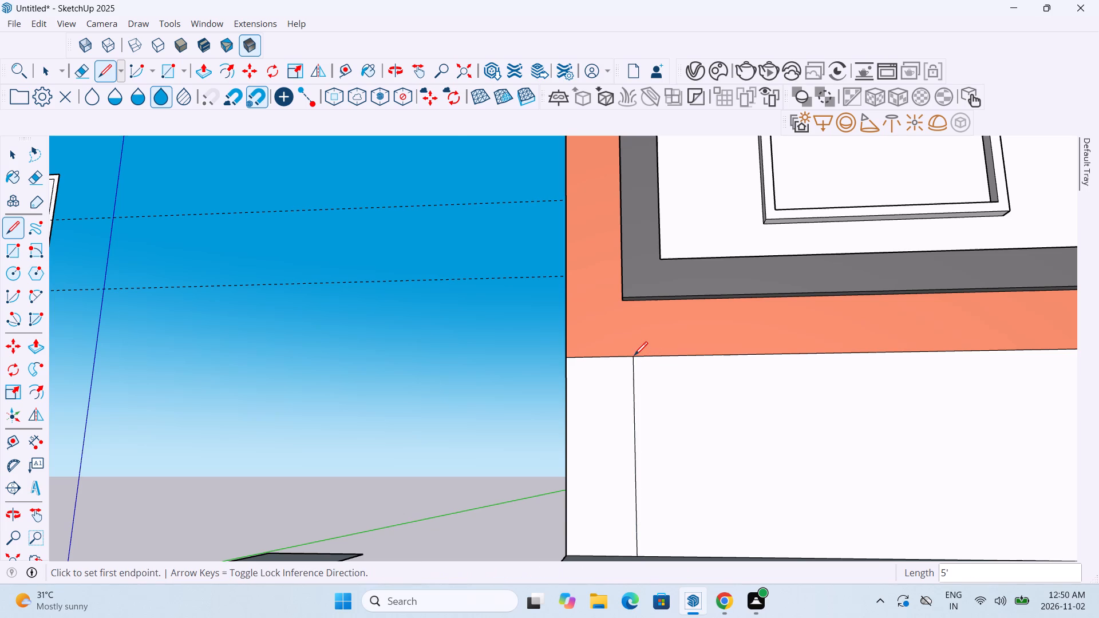
Draw an upright rectangle about 4' 5" by 1' 6" on the ground-floor wall, just beside the vertical line.
click(160, 71)
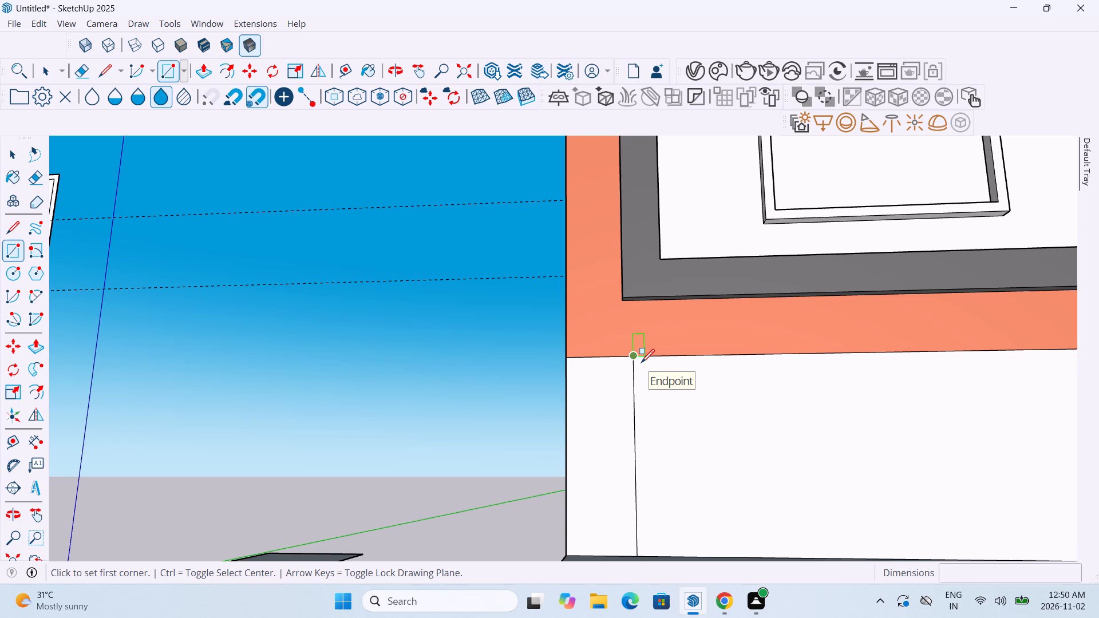
click(639, 363)
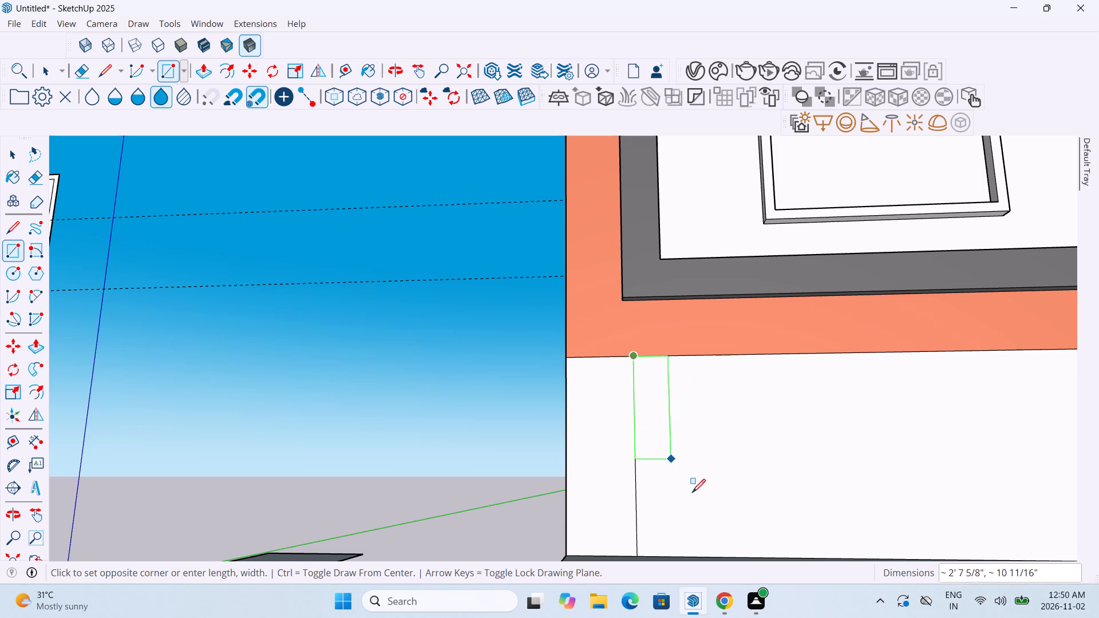
key(Escape)
scroll(639, 379, up, 4)
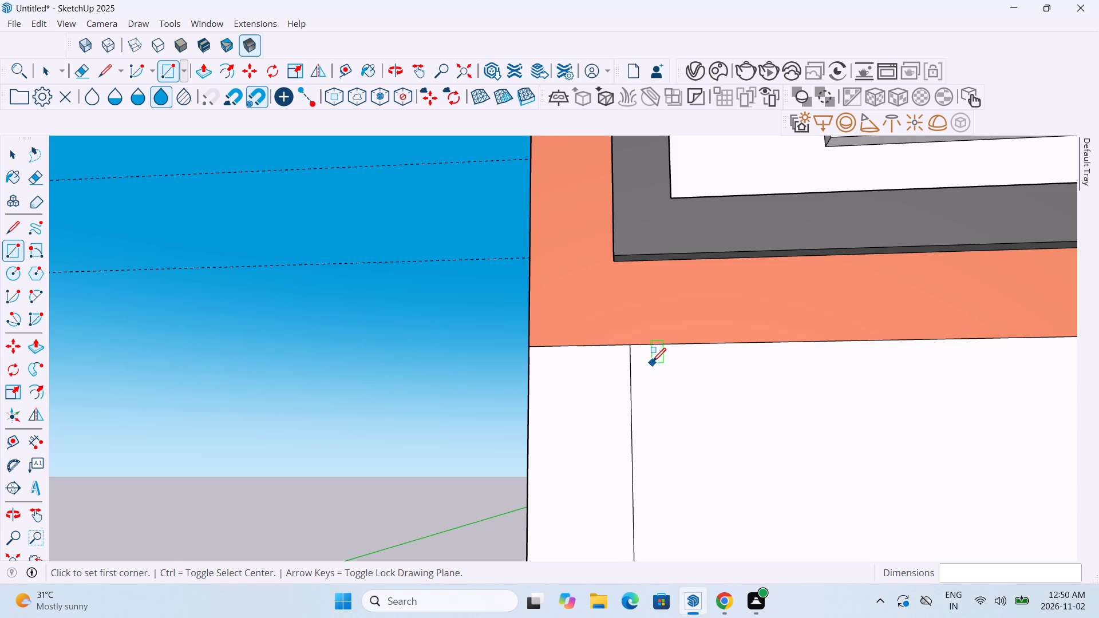
click(653, 363)
scroll(681, 434, down, 6)
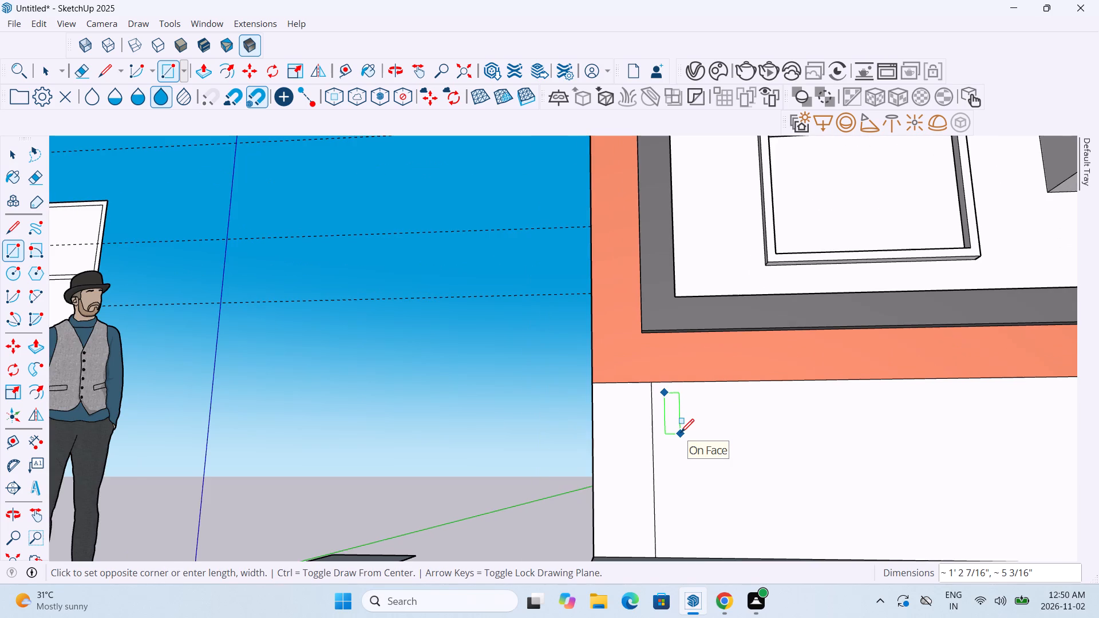
scroll(693, 524, up, 4)
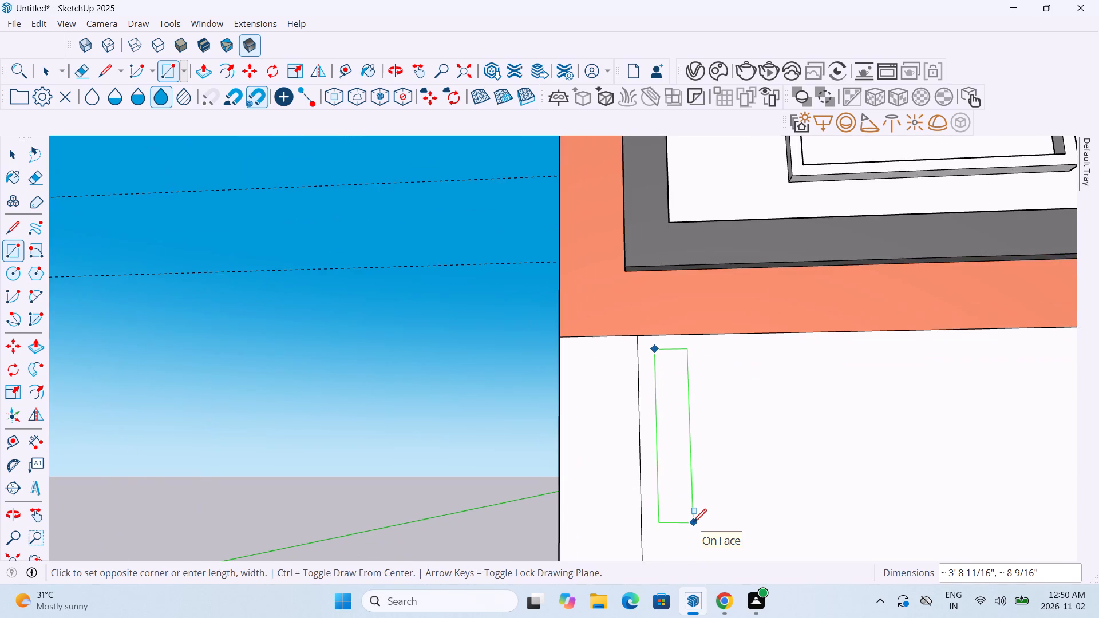
scroll(693, 524, down, 18)
scroll(693, 524, down, 4)
scroll(693, 524, up, 6)
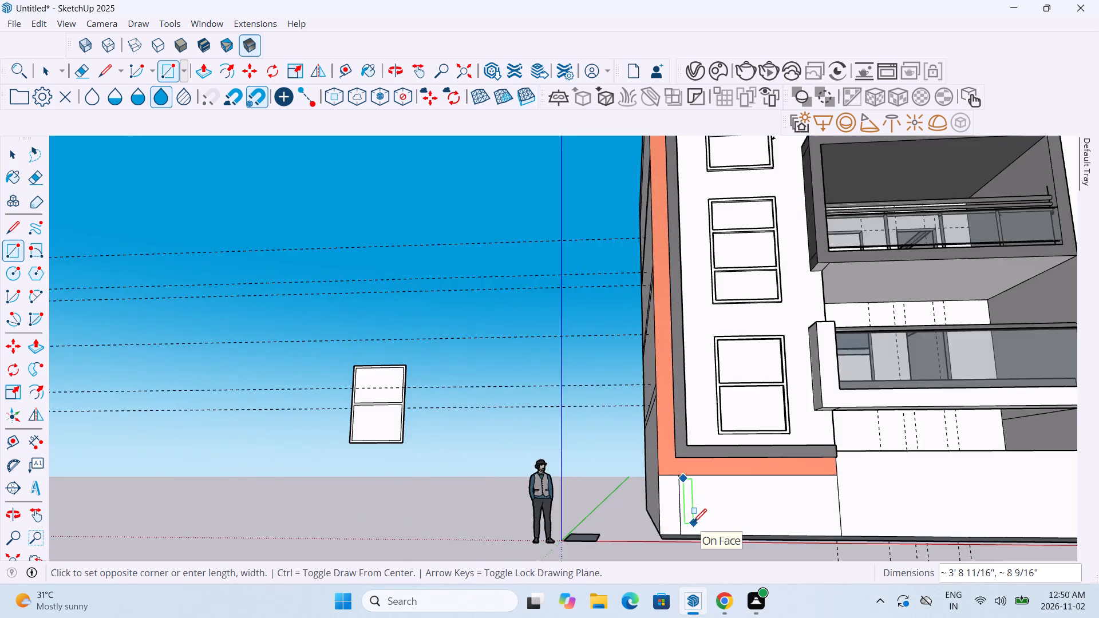
scroll(693, 524, up, 7)
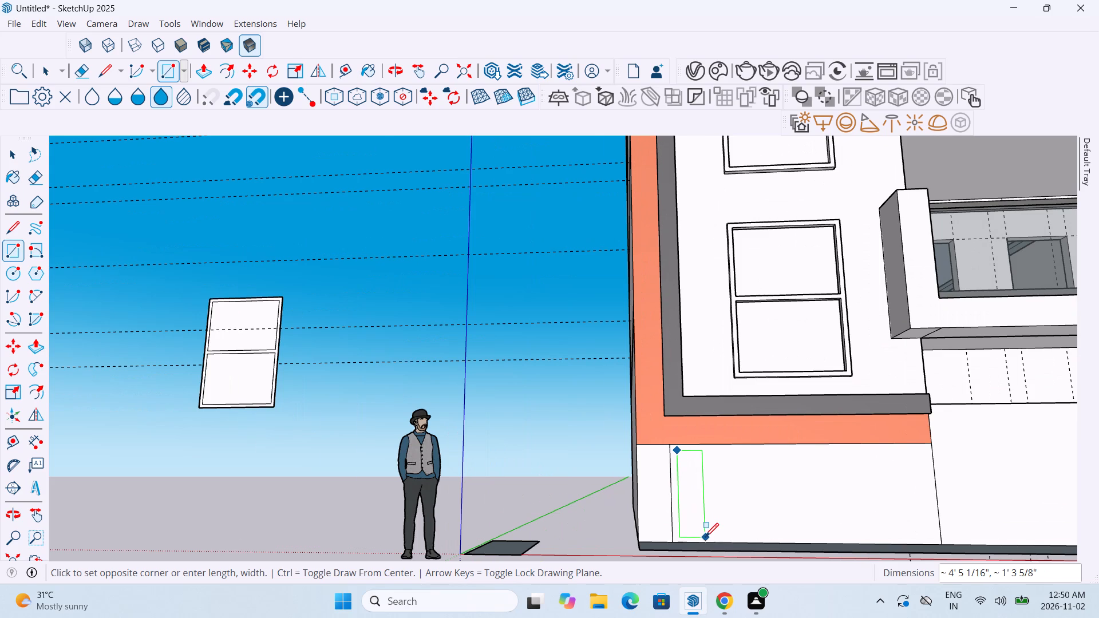
scroll(705, 538, up, 4)
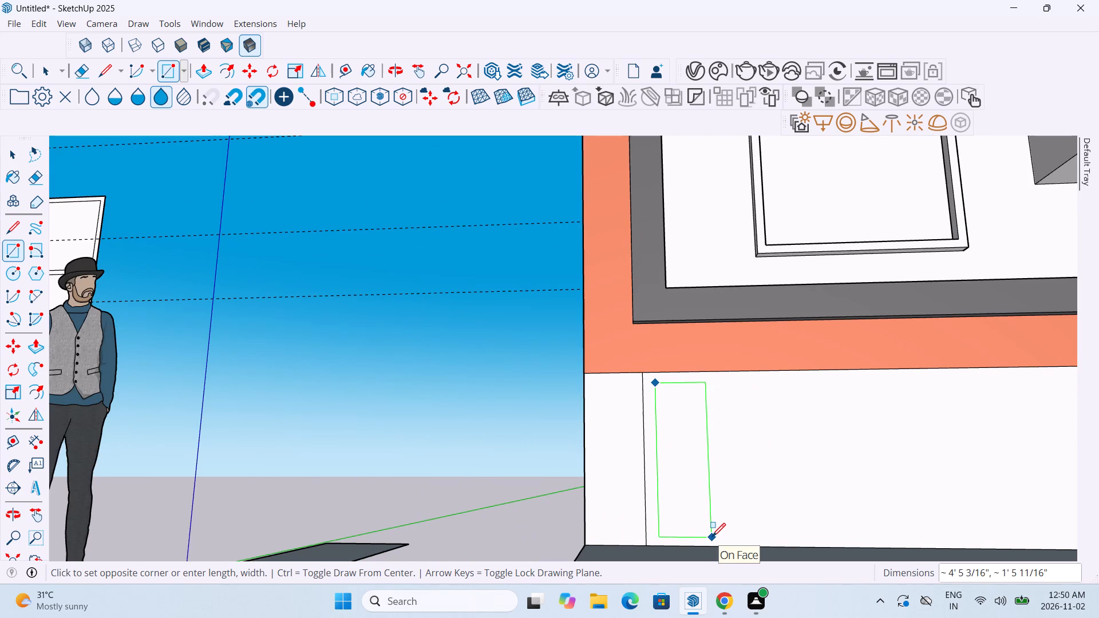
click(713, 538)
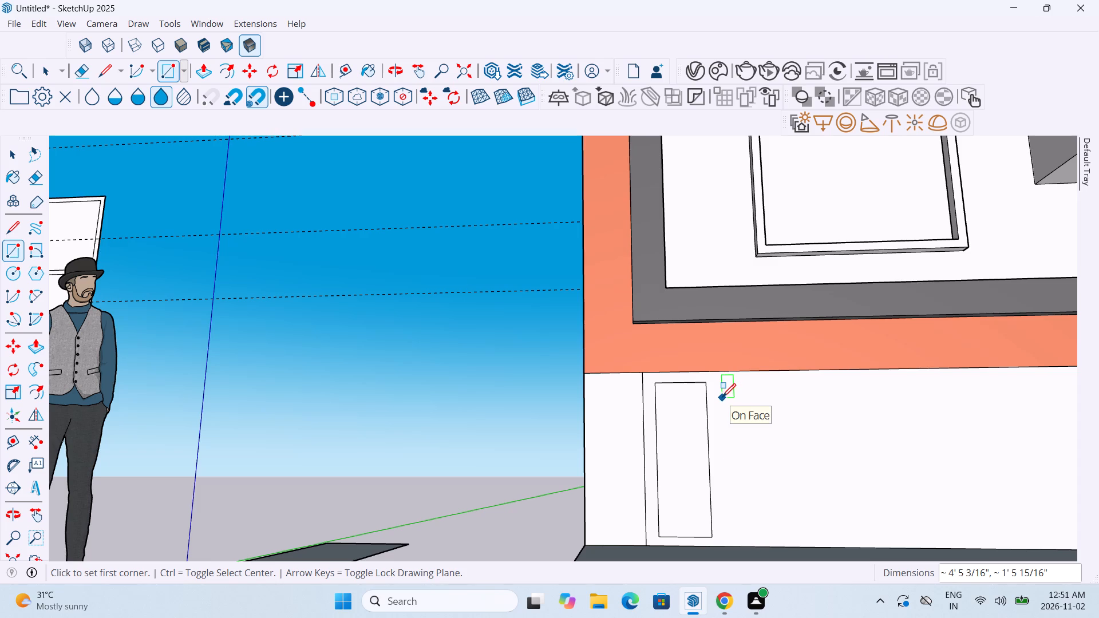
Draw a second upright rectangle about 4' 5" by 1' 4 1/2" beside the first, aligned with its top.
scroll(721, 393, up, 3)
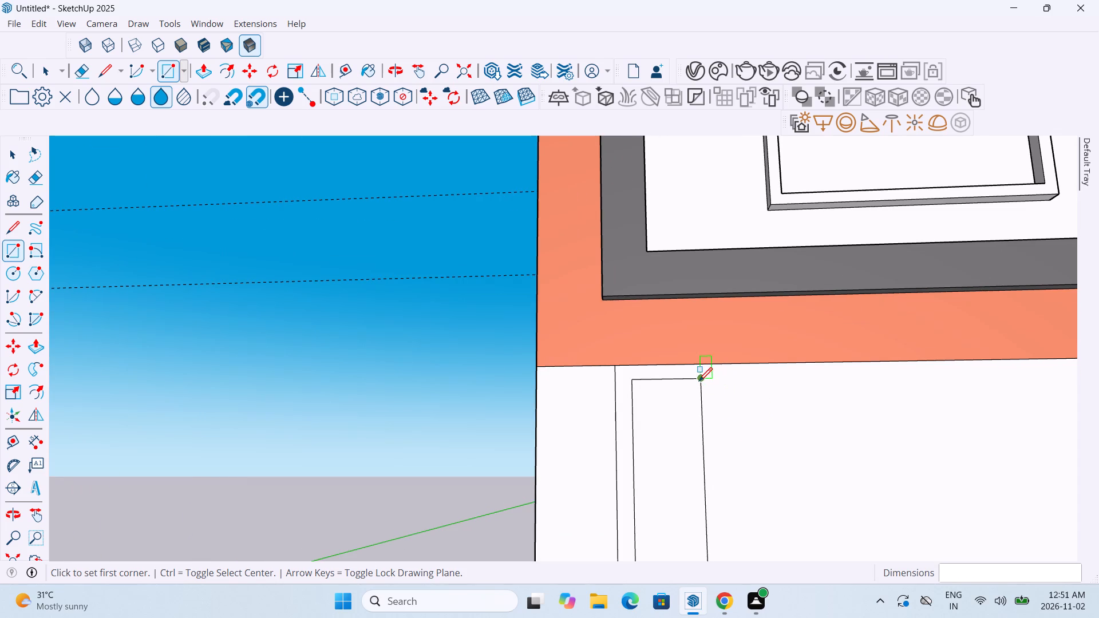
click(723, 382)
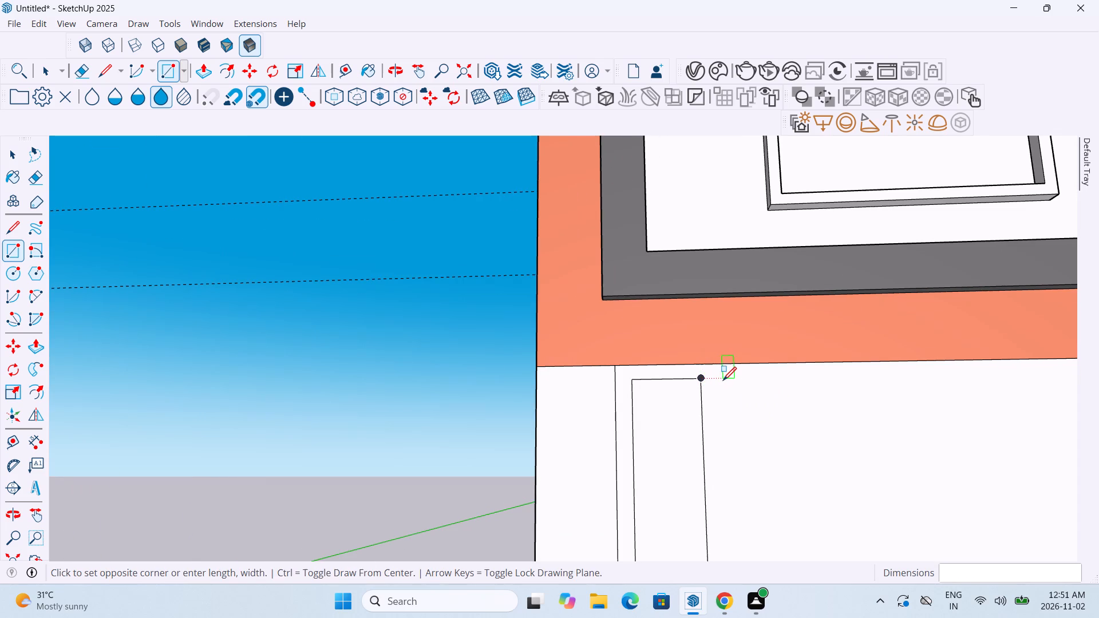
scroll(736, 446, down, 5)
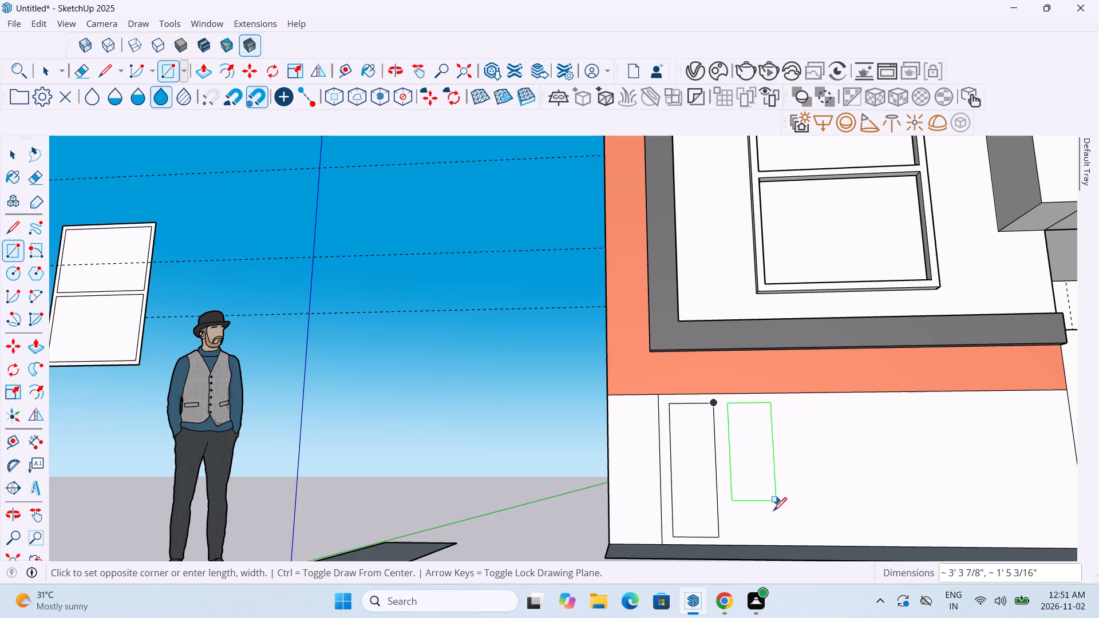
scroll(761, 536, up, 5)
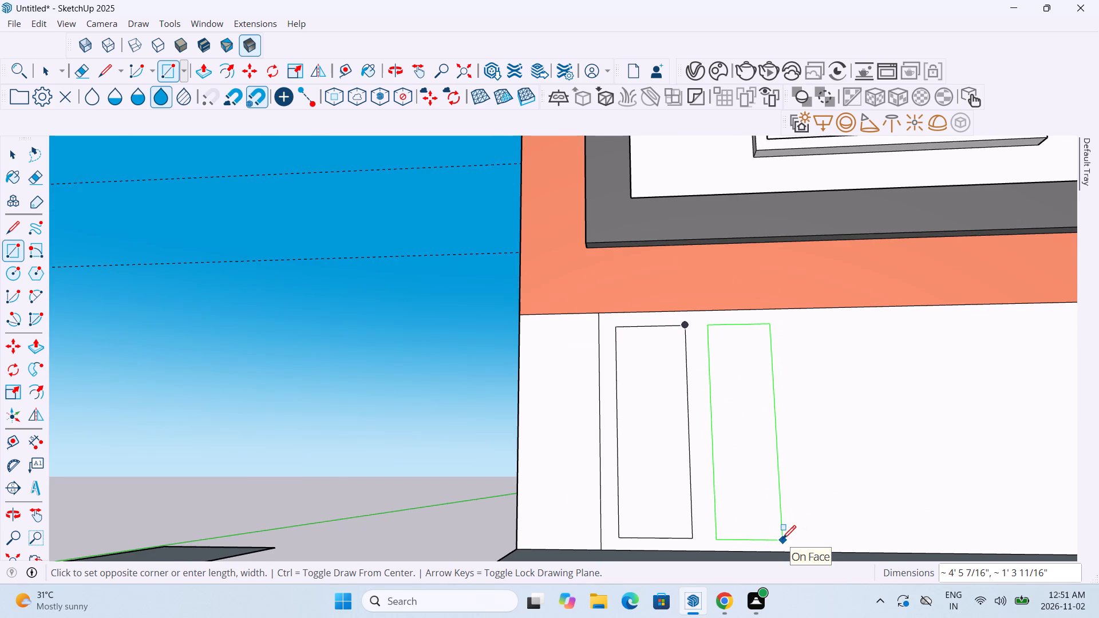
click(786, 539)
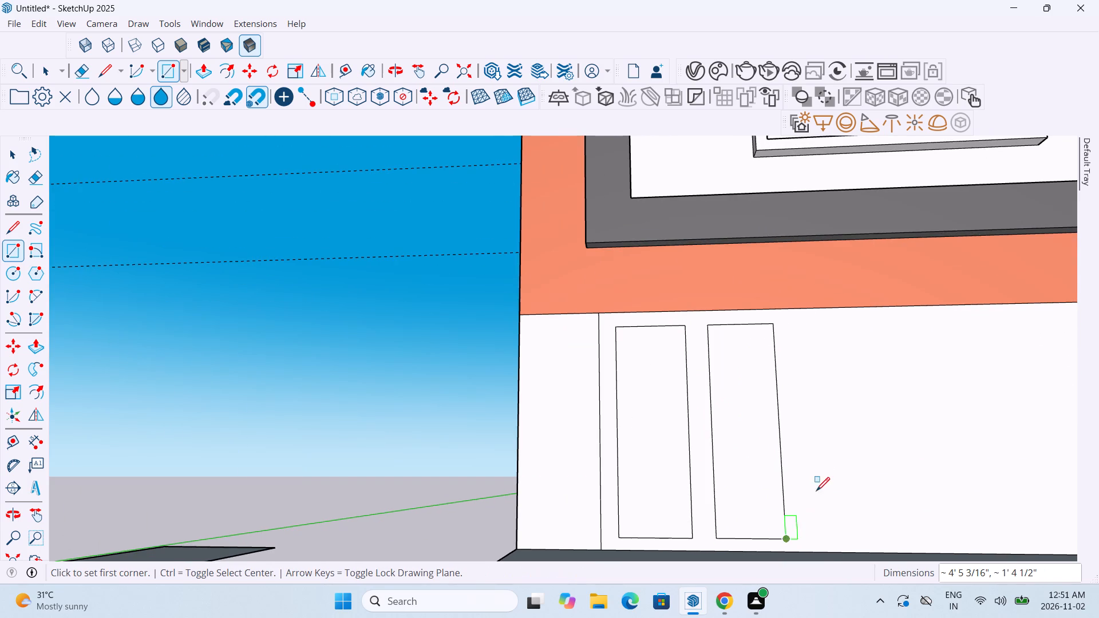
Draw a narrow full-height rectangle about 1 7/16" by 5' beyond the second panel, from the orange band to the wall base.
scroll(820, 465, down, 1)
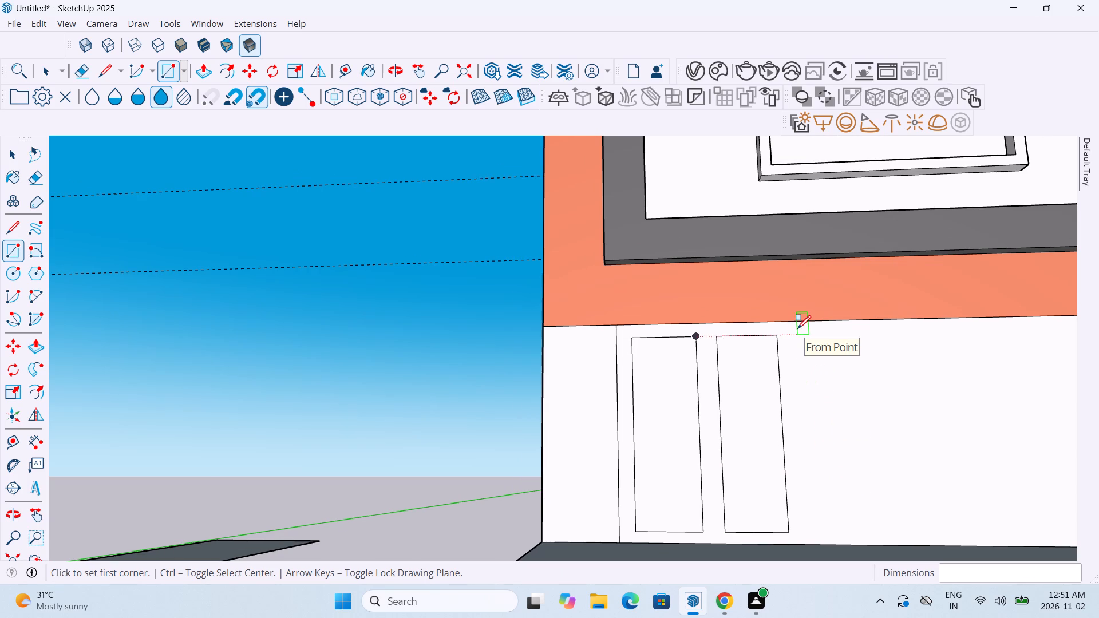
scroll(797, 330, up, 5)
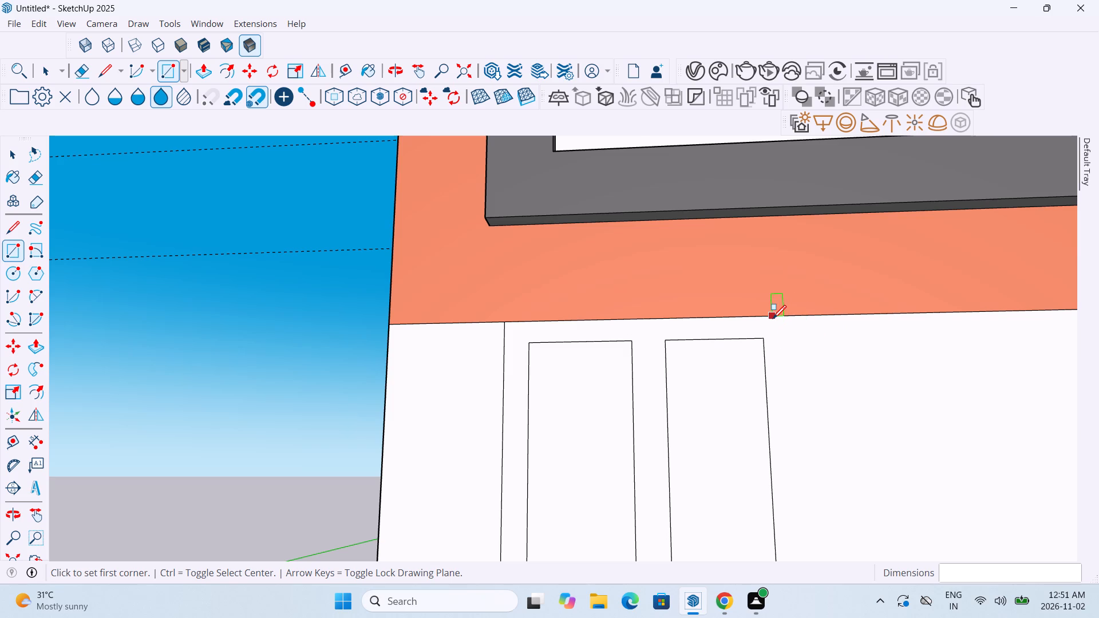
click(773, 320)
scroll(774, 421, down, 13)
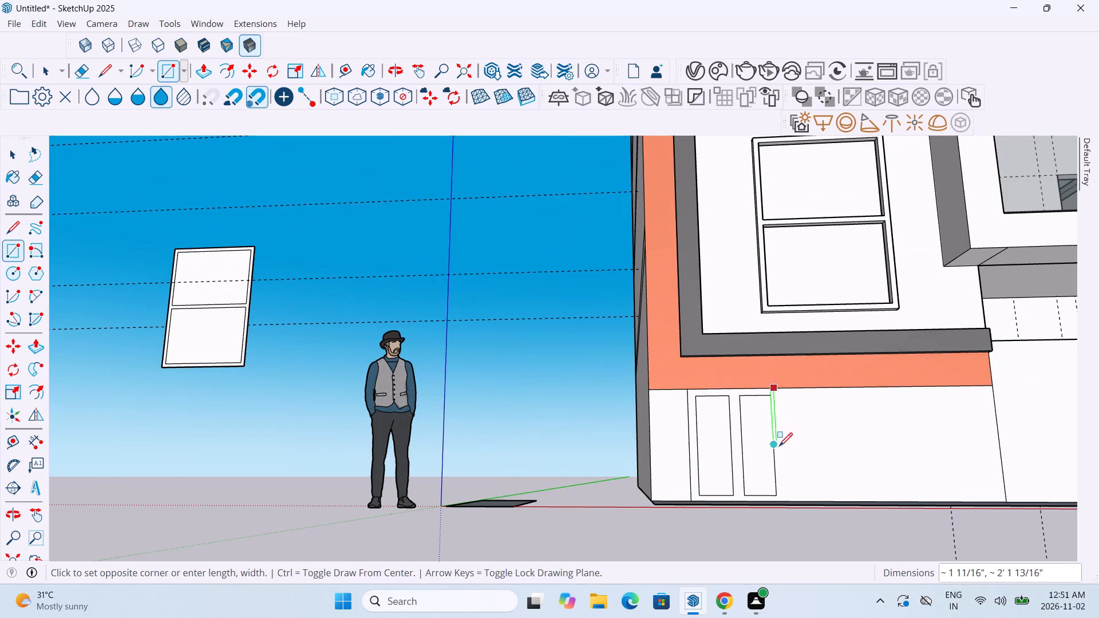
scroll(787, 505, up, 5)
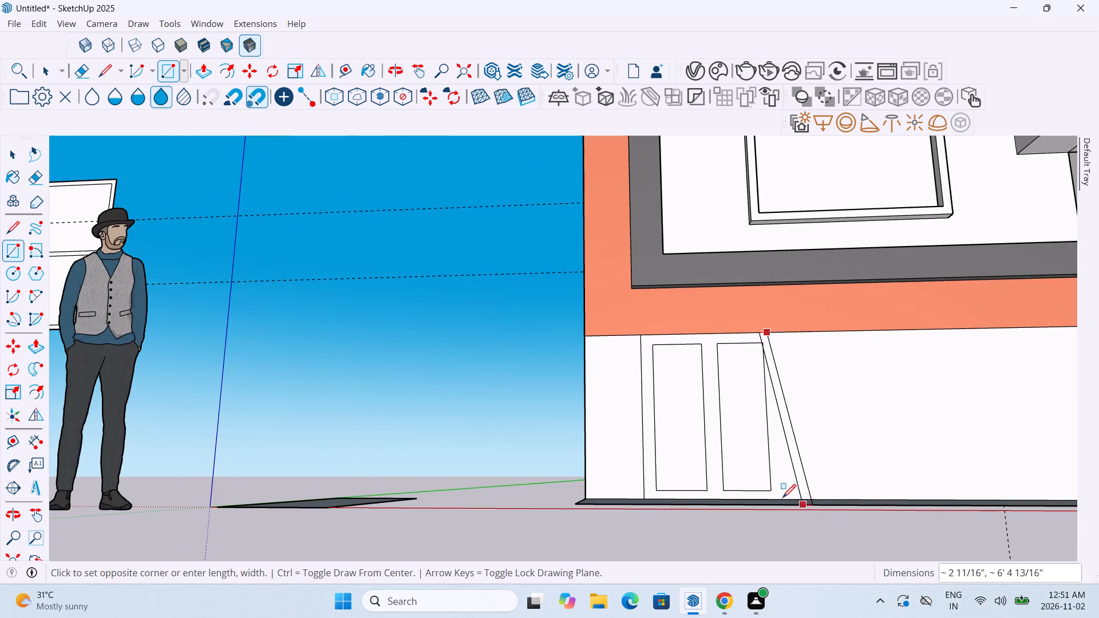
scroll(785, 497, up, 11)
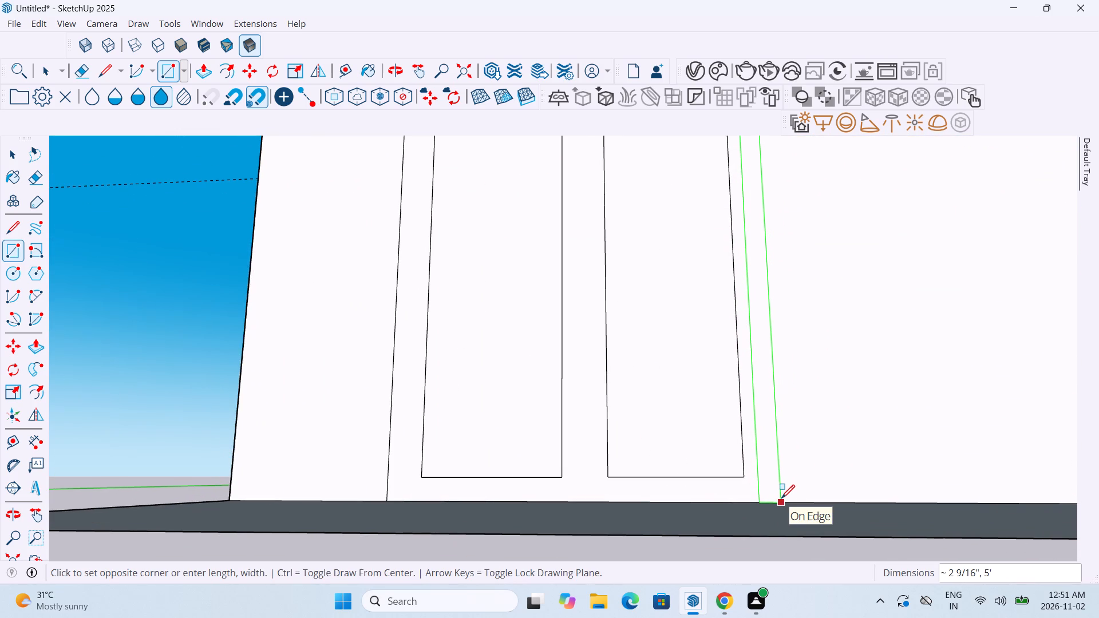
click(772, 501)
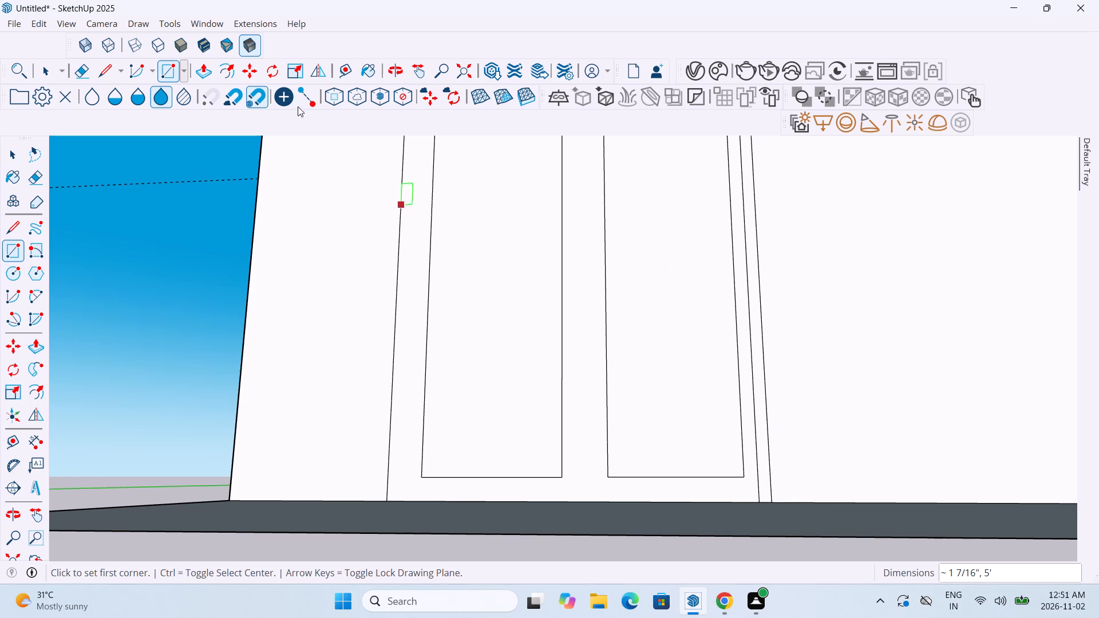
Push/Pull the wall strip between the outer corner and the vertical line outward by 5".
click(196, 68)
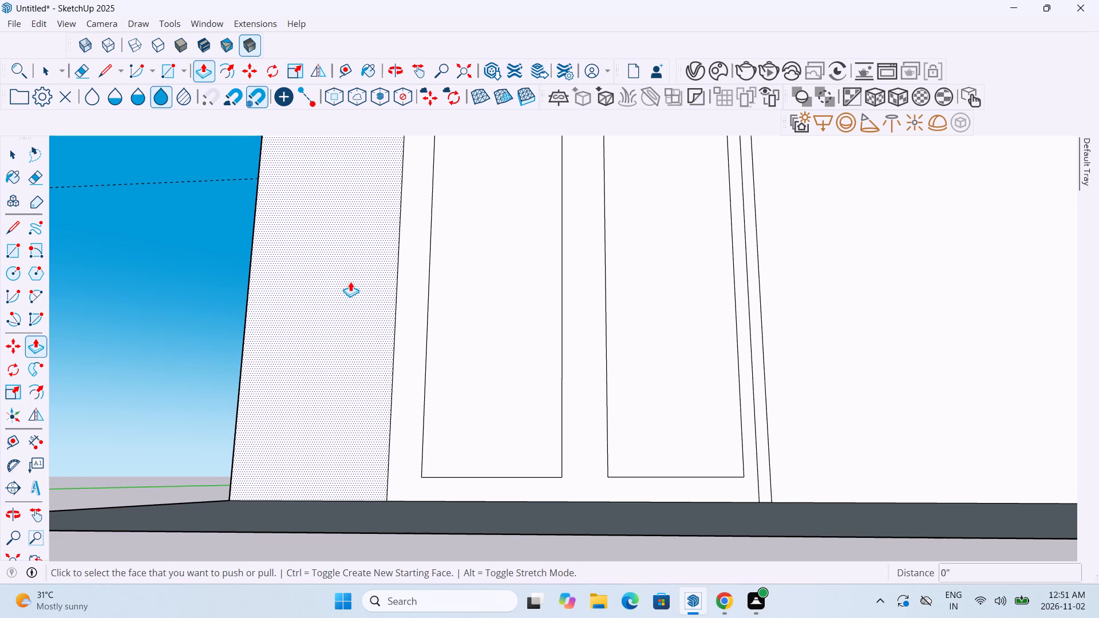
click(344, 288)
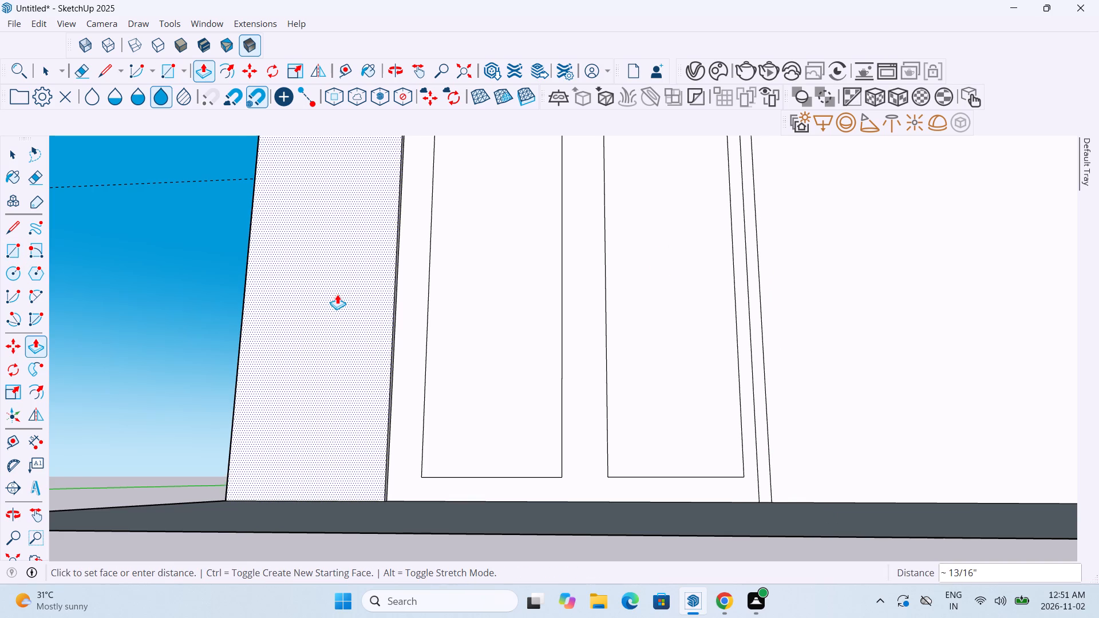
key(5)
key(shift+quotedbl)
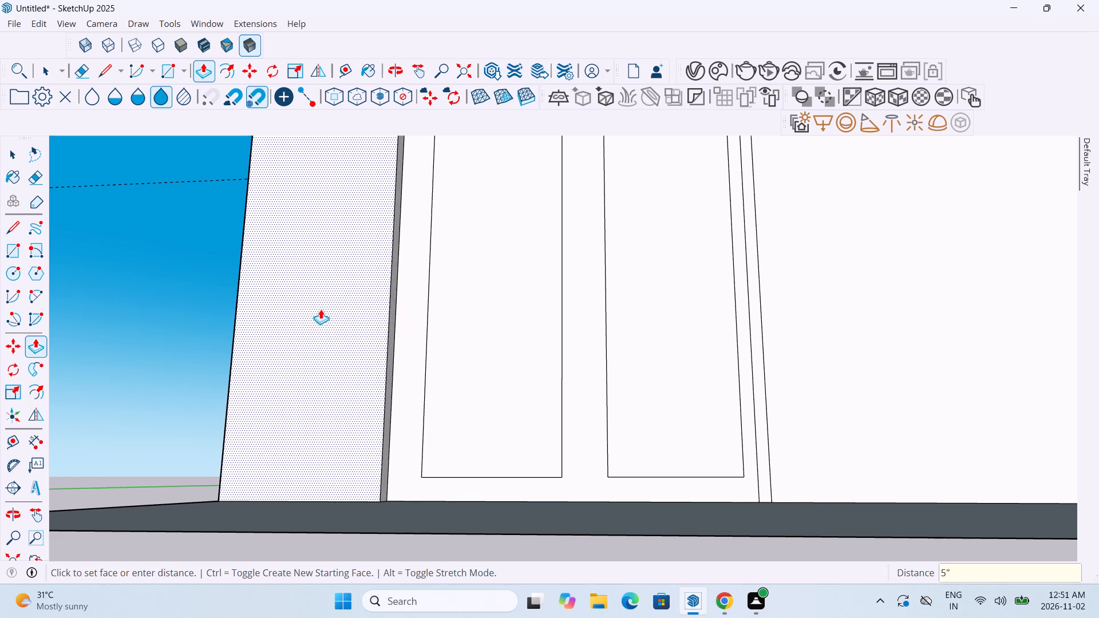
key(Return)
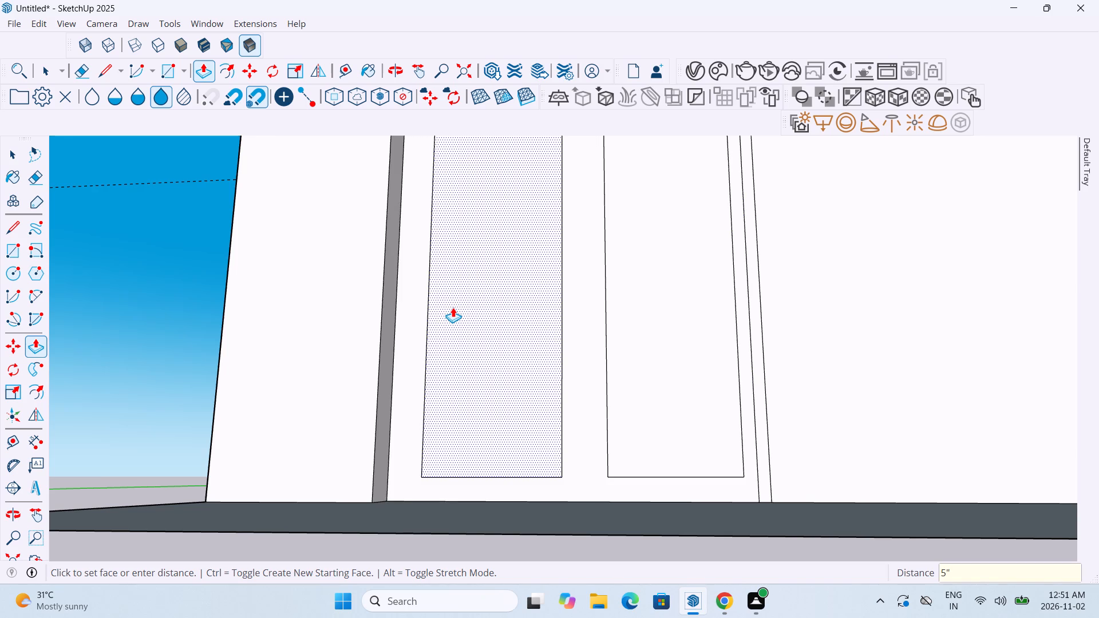
Push/Pull the first upright rectangular panel outward from the ground-floor wall by 5".
click(453, 307)
text(5")
key(Return)
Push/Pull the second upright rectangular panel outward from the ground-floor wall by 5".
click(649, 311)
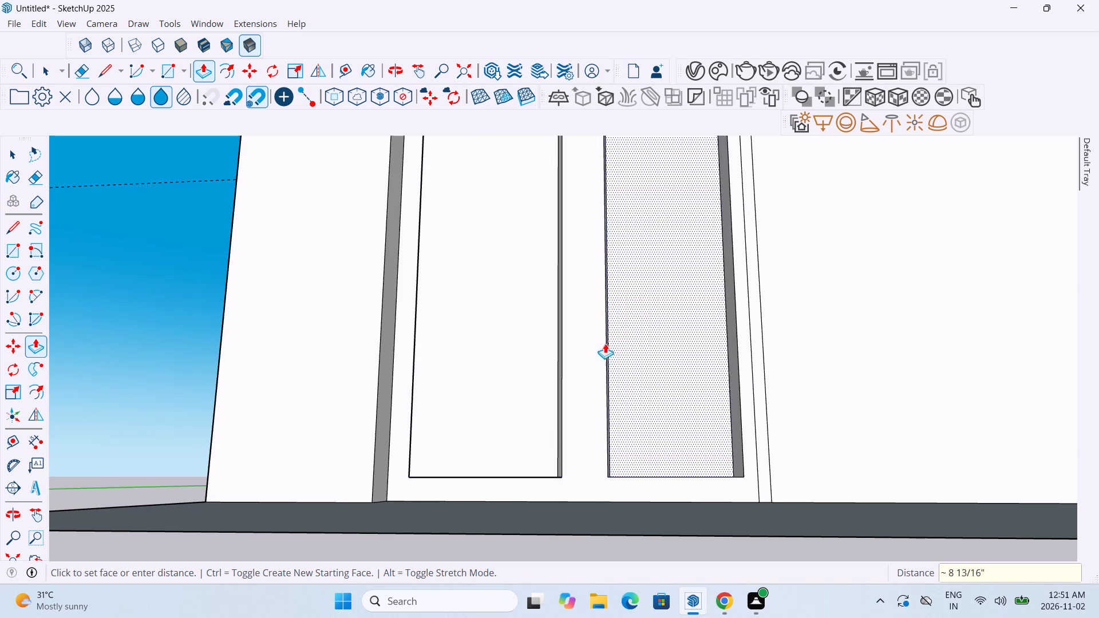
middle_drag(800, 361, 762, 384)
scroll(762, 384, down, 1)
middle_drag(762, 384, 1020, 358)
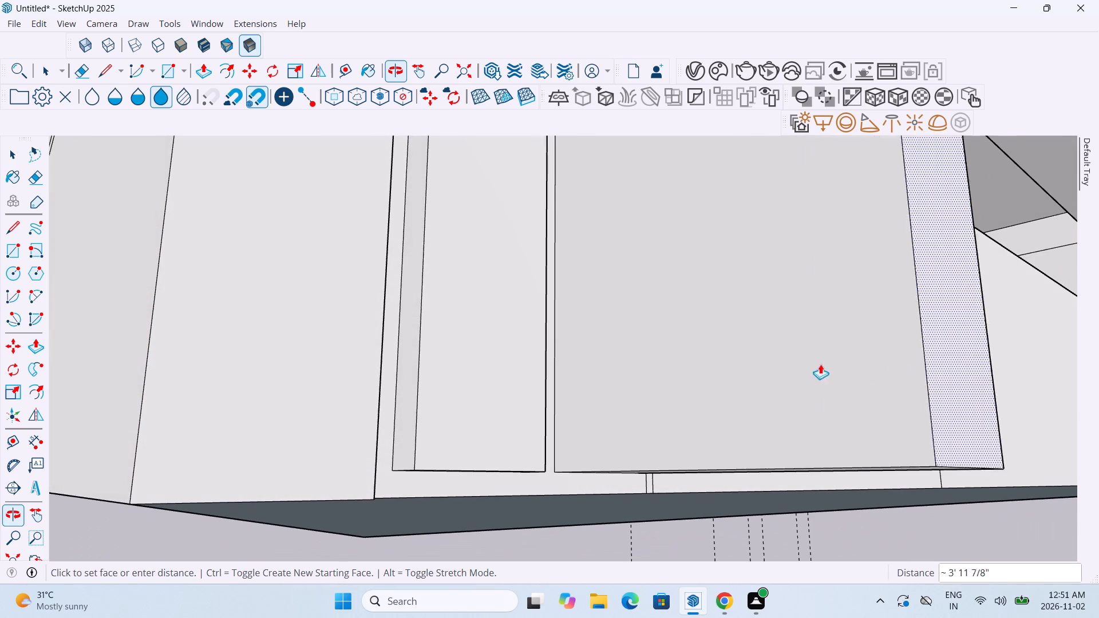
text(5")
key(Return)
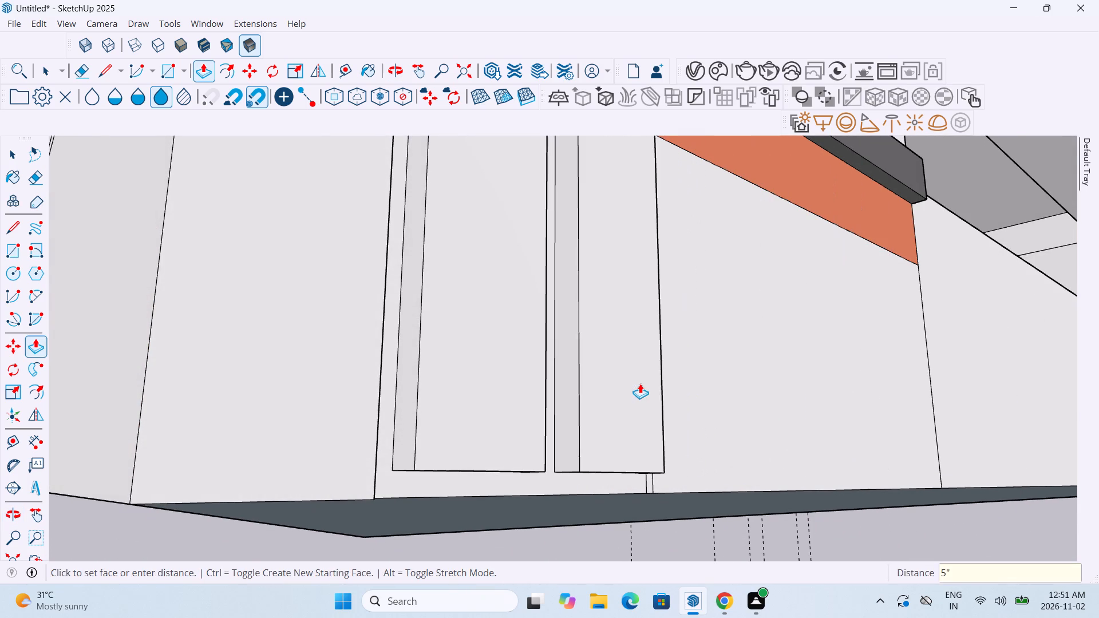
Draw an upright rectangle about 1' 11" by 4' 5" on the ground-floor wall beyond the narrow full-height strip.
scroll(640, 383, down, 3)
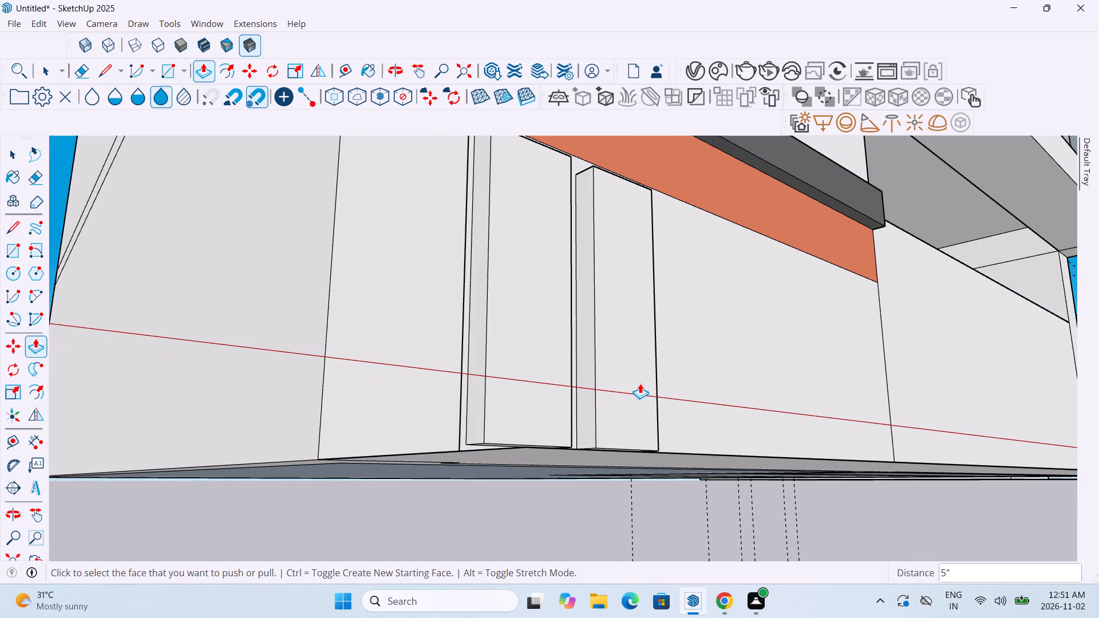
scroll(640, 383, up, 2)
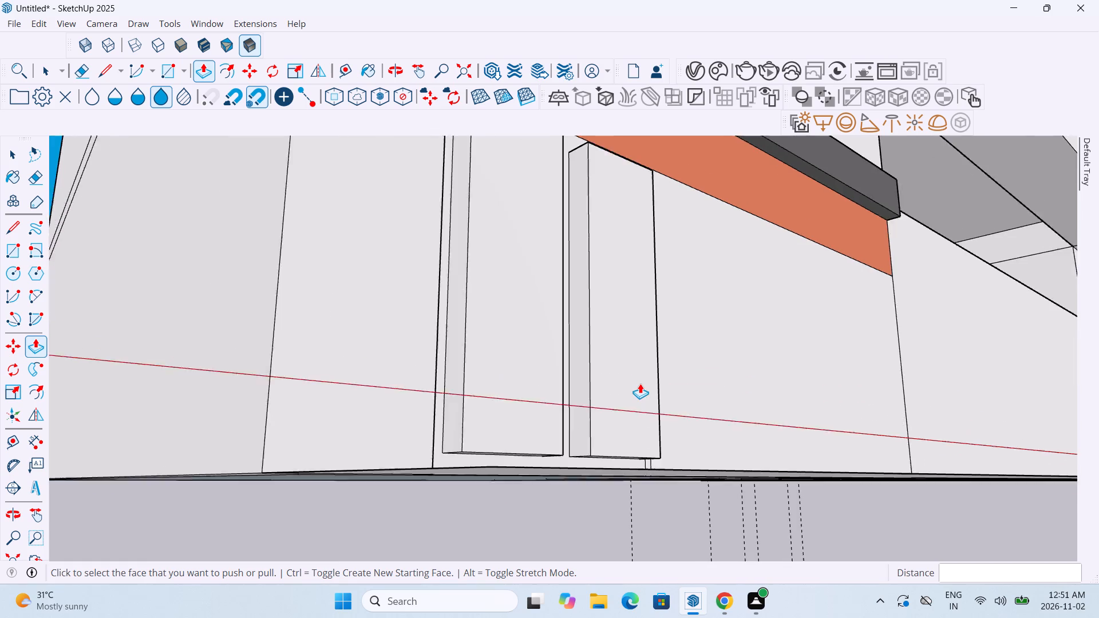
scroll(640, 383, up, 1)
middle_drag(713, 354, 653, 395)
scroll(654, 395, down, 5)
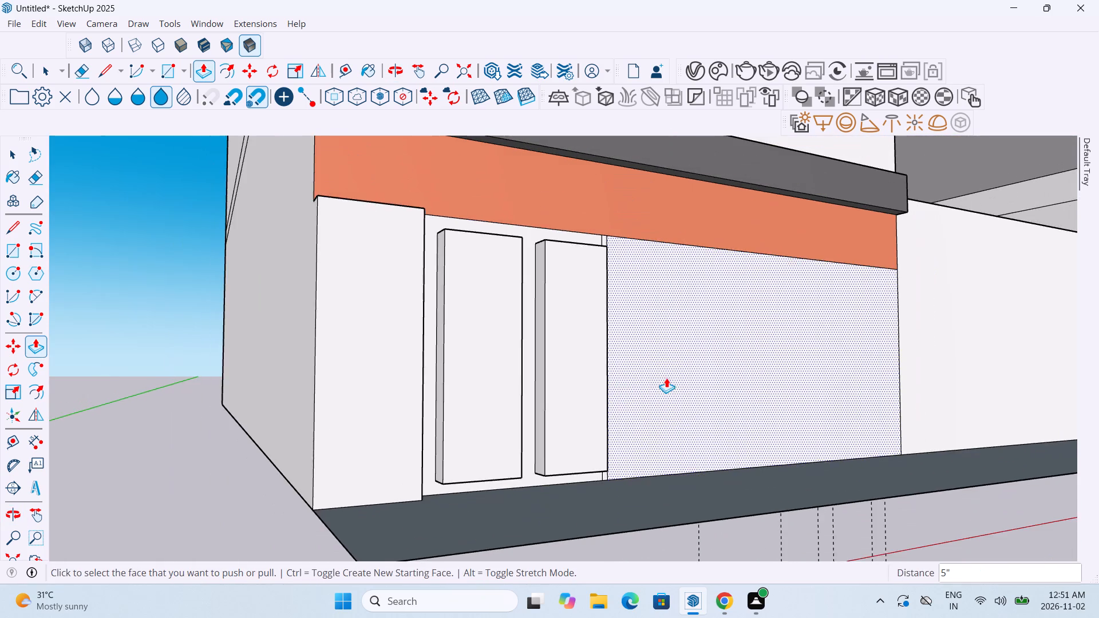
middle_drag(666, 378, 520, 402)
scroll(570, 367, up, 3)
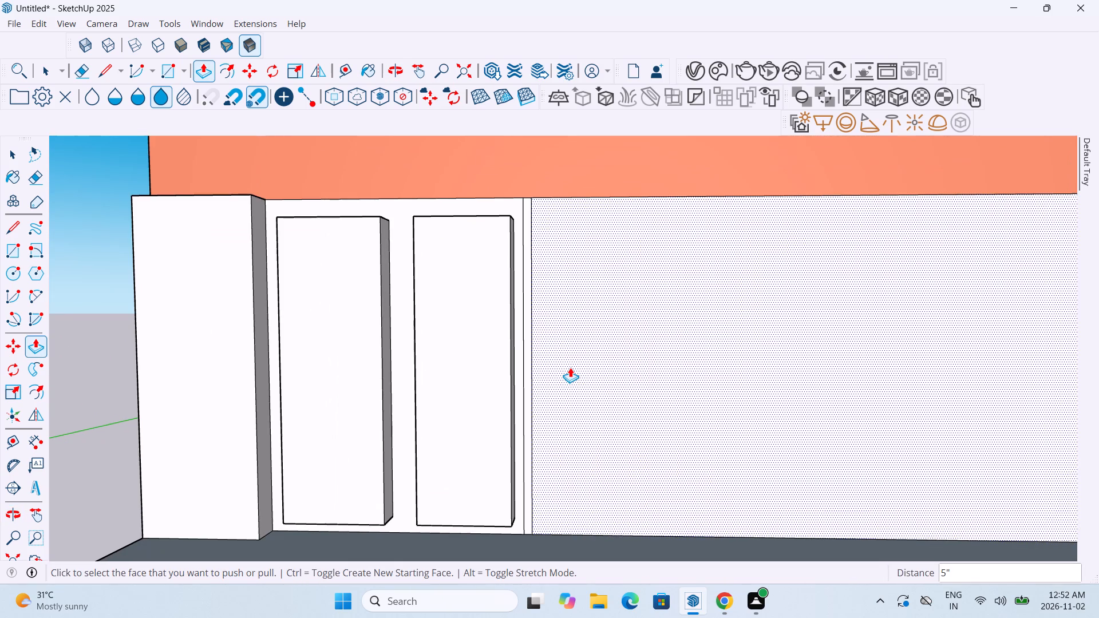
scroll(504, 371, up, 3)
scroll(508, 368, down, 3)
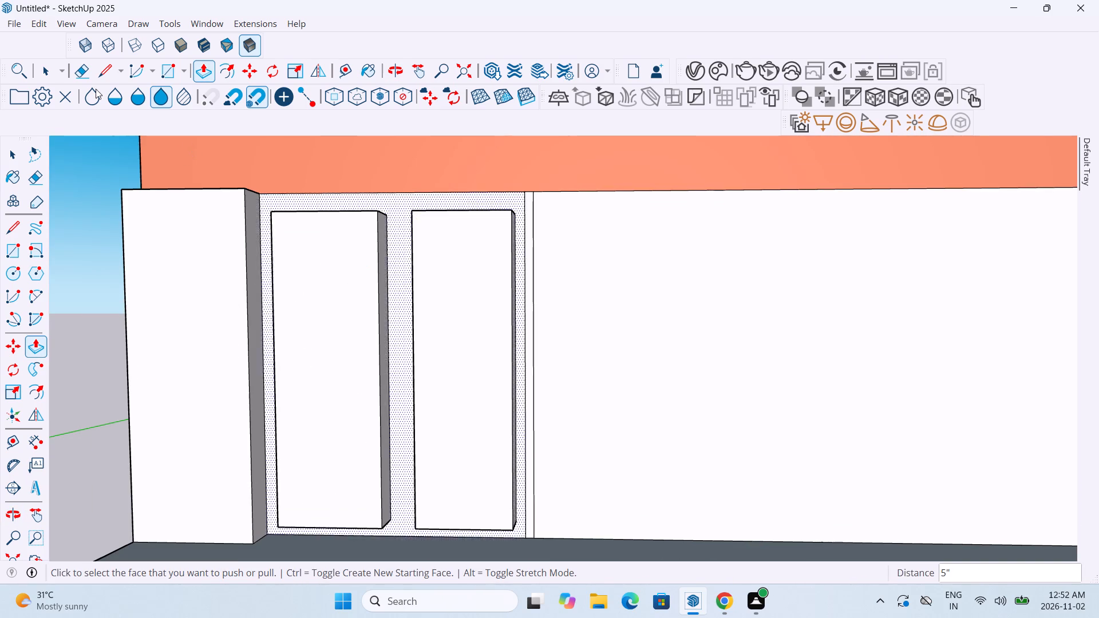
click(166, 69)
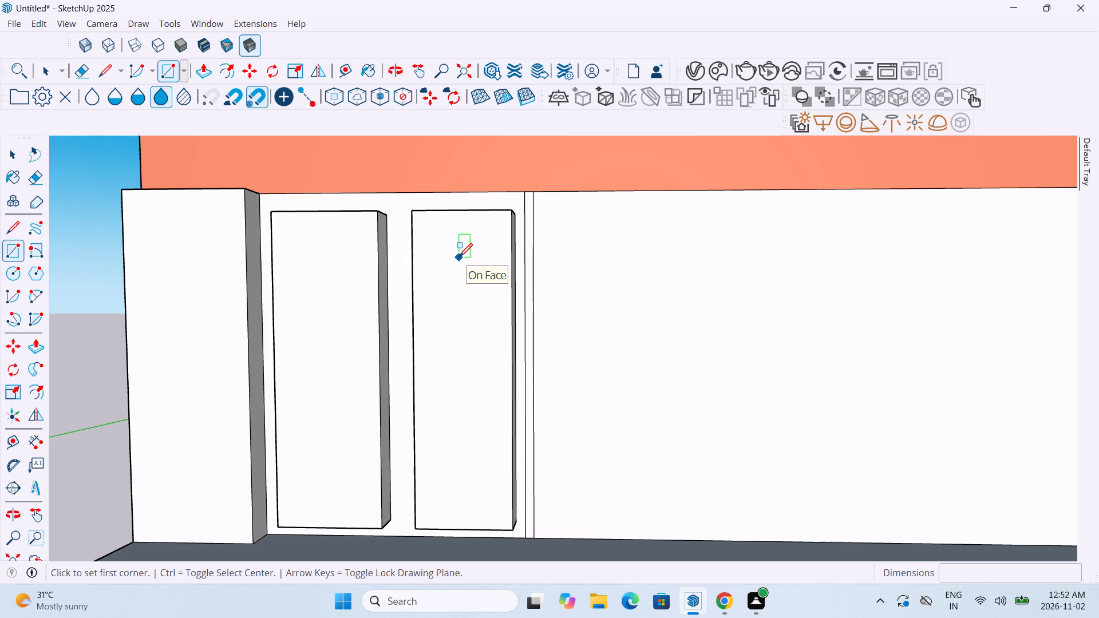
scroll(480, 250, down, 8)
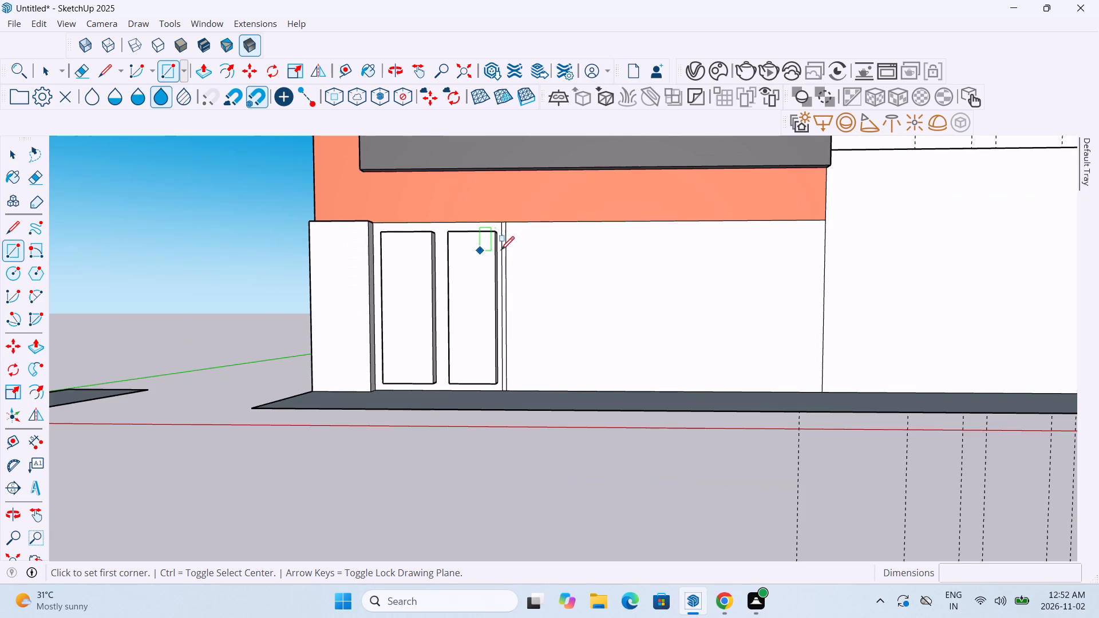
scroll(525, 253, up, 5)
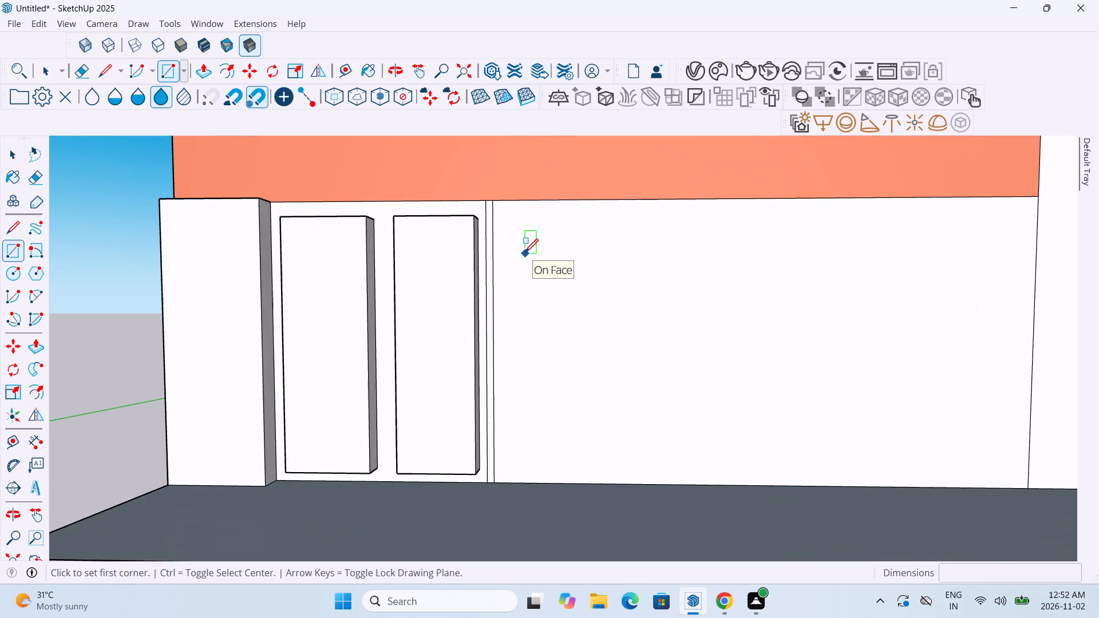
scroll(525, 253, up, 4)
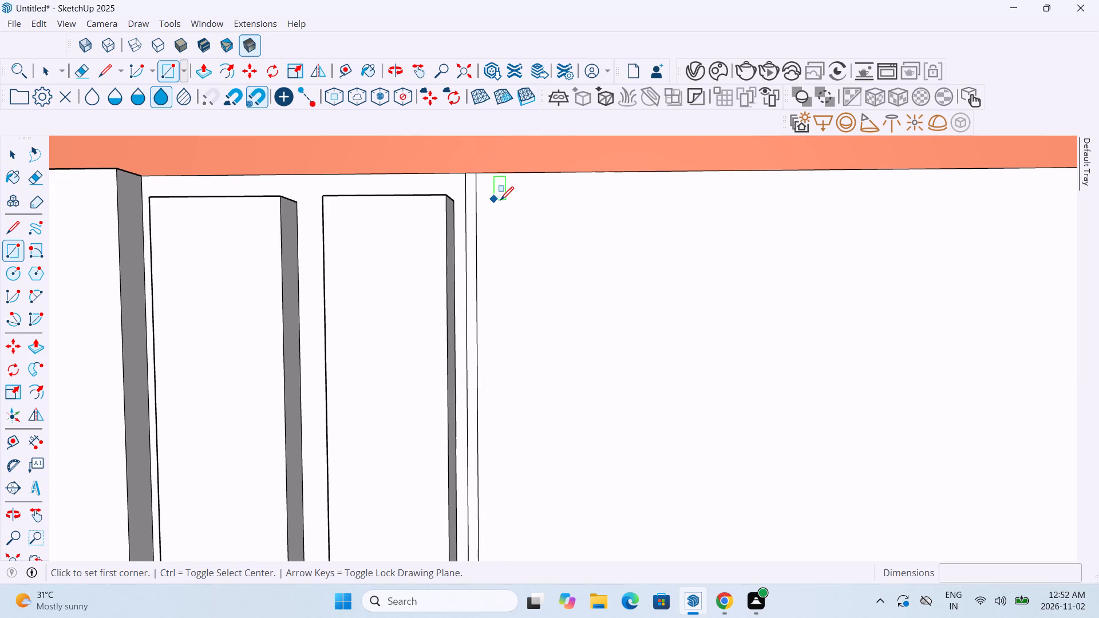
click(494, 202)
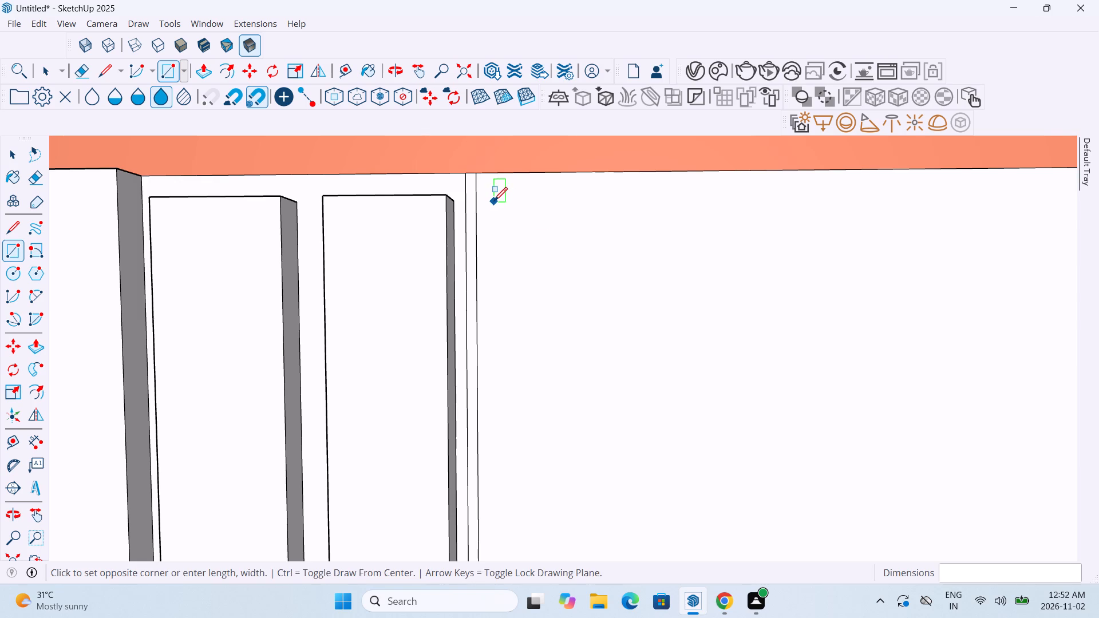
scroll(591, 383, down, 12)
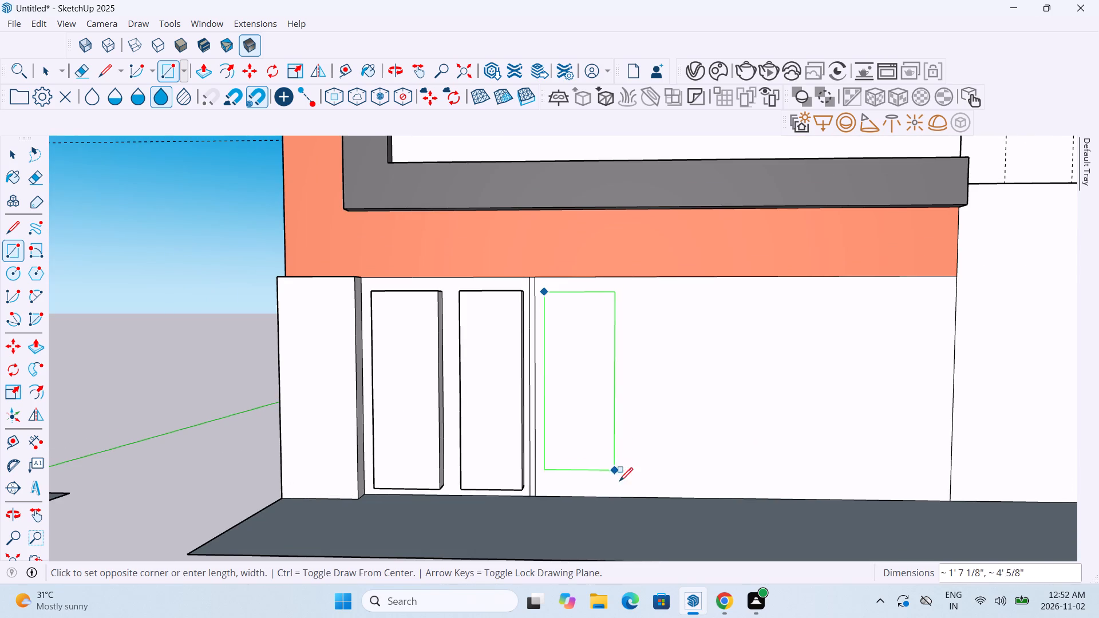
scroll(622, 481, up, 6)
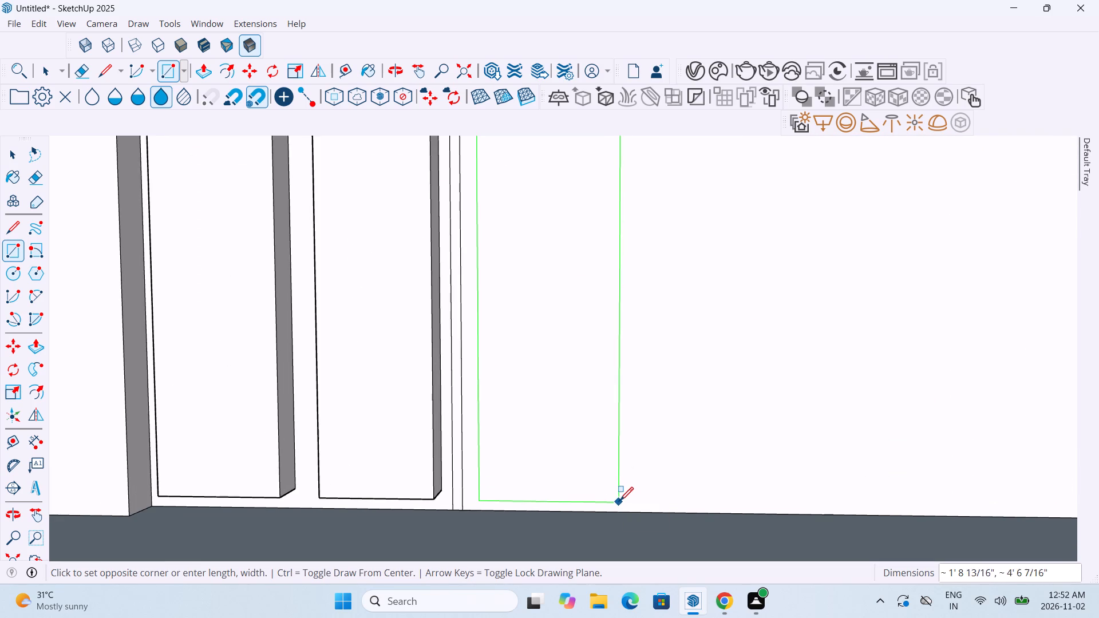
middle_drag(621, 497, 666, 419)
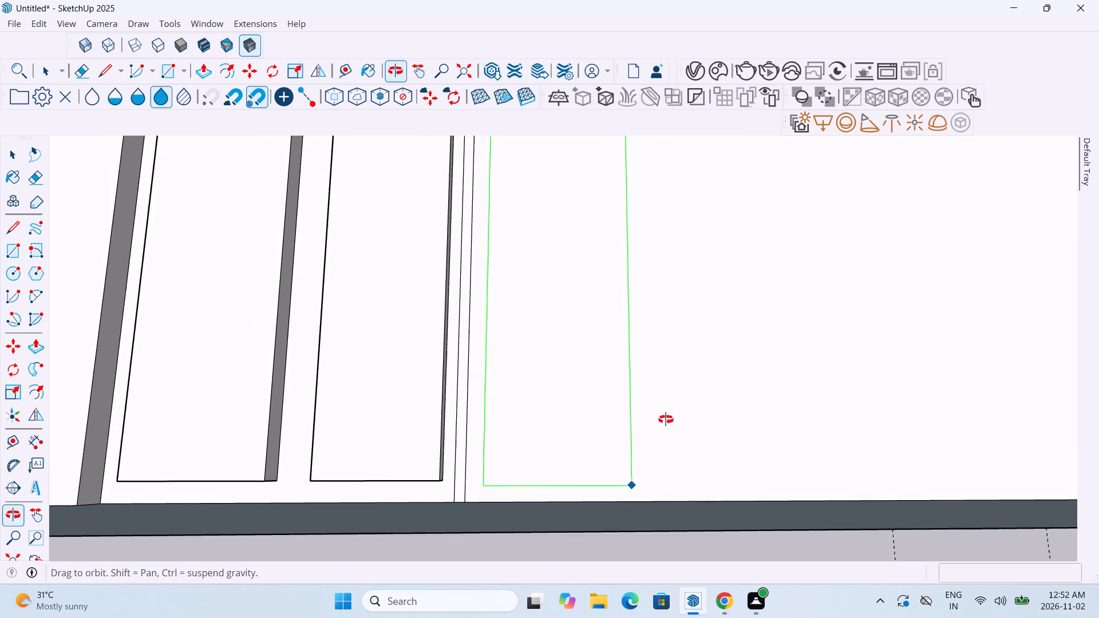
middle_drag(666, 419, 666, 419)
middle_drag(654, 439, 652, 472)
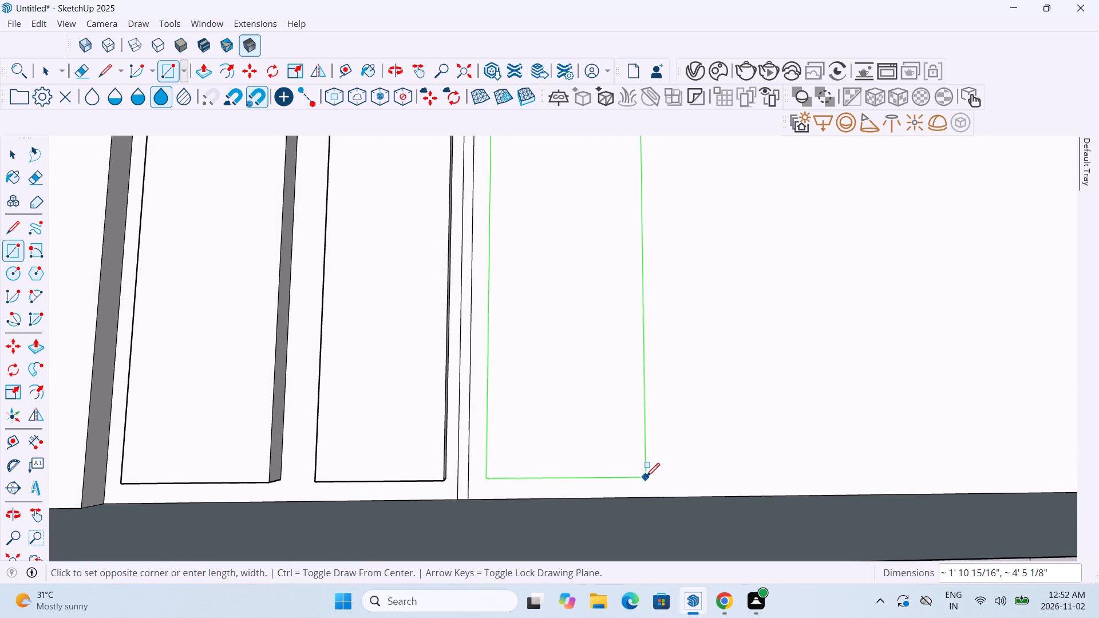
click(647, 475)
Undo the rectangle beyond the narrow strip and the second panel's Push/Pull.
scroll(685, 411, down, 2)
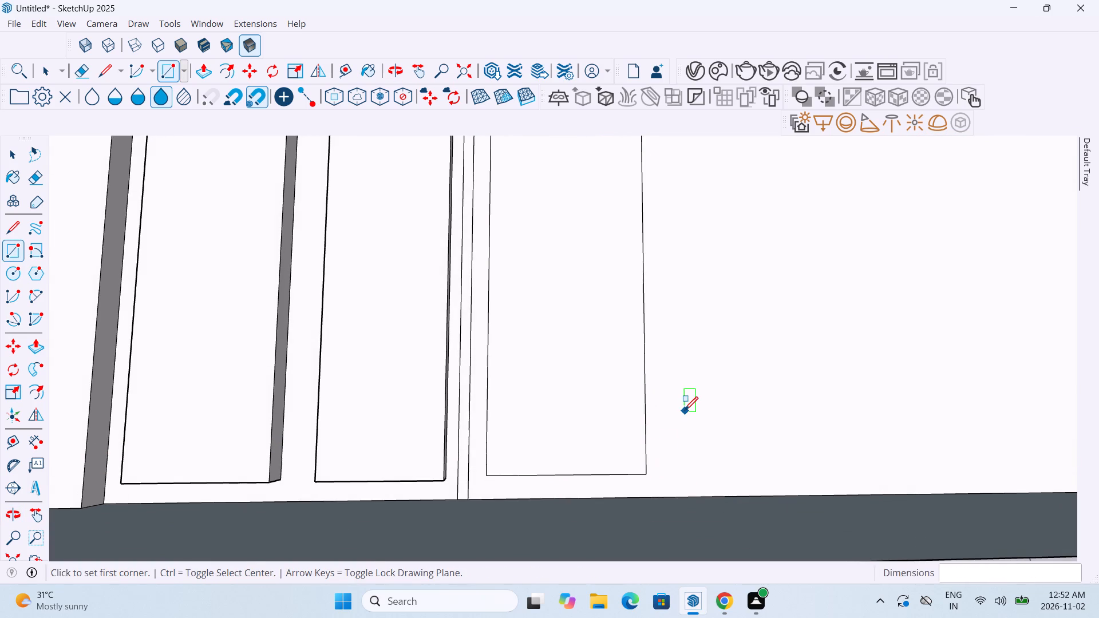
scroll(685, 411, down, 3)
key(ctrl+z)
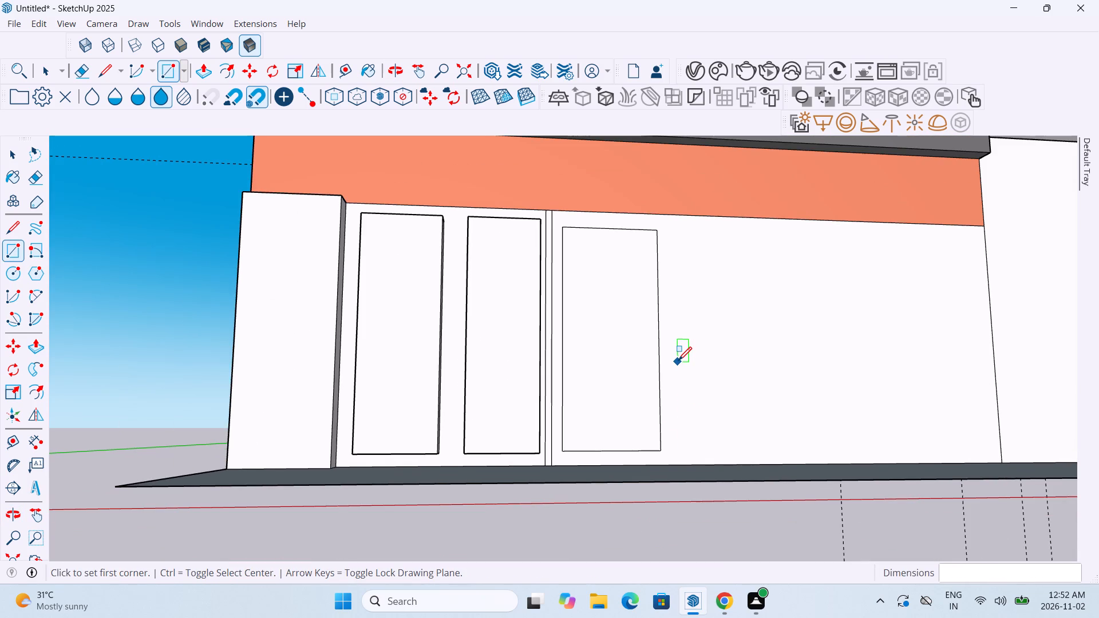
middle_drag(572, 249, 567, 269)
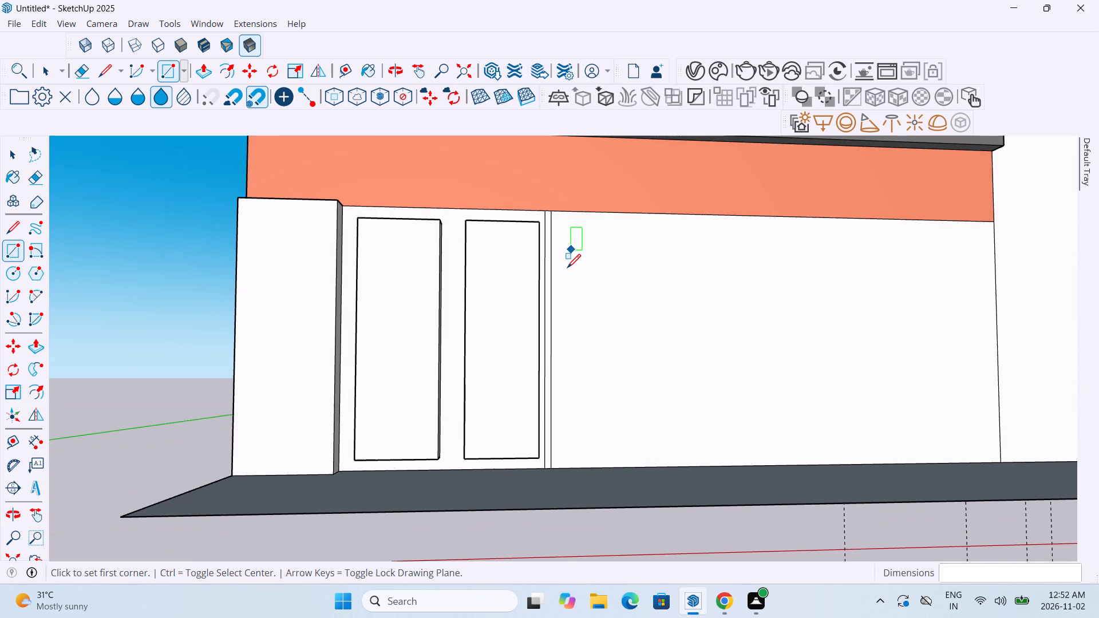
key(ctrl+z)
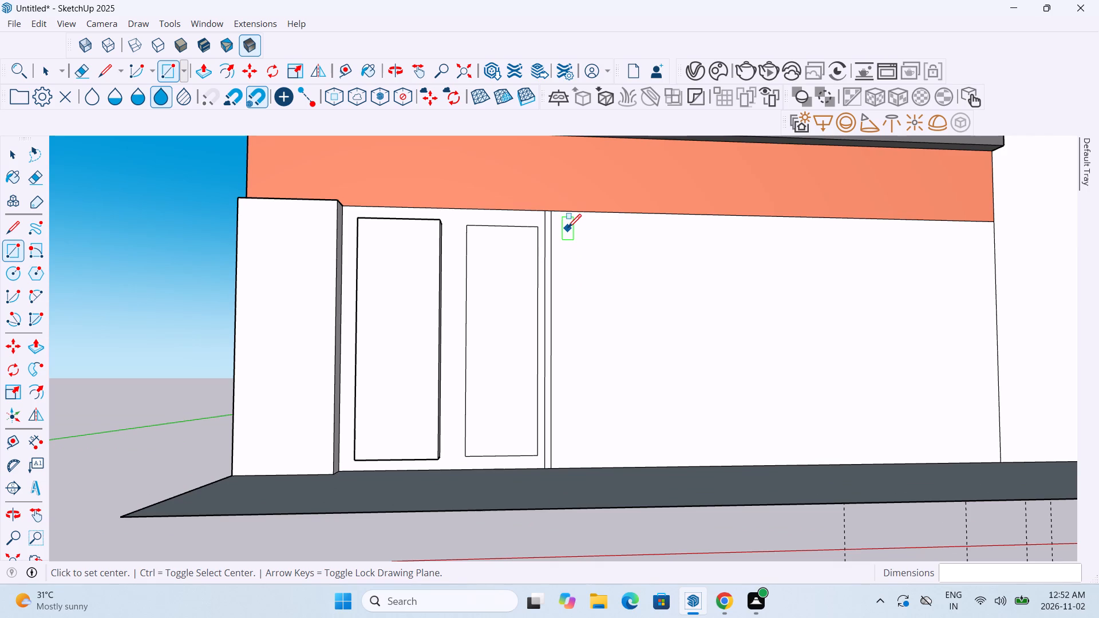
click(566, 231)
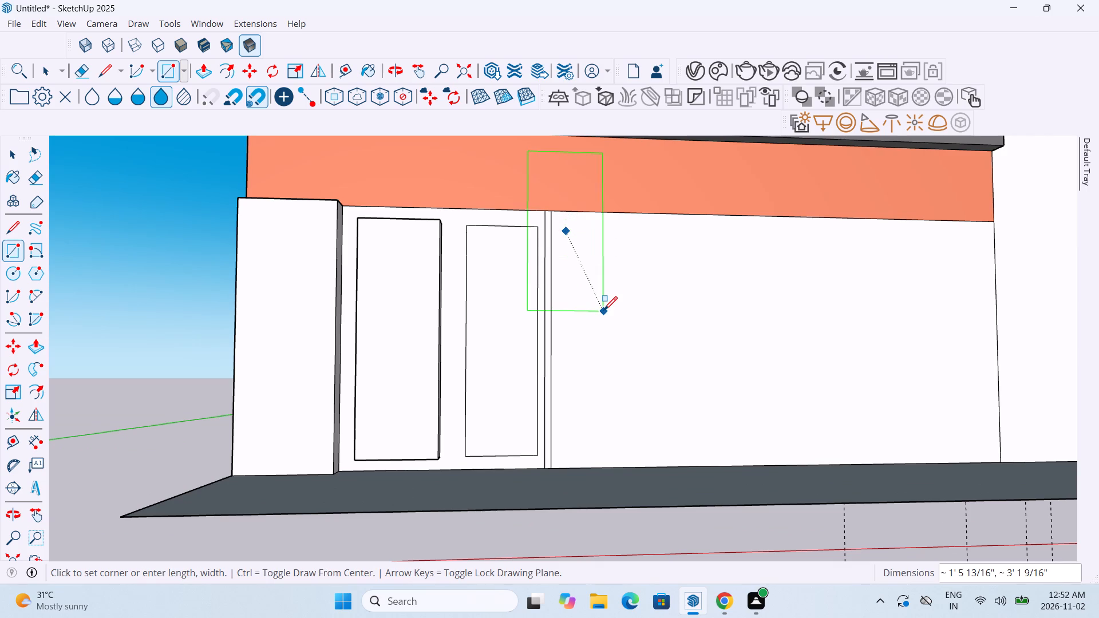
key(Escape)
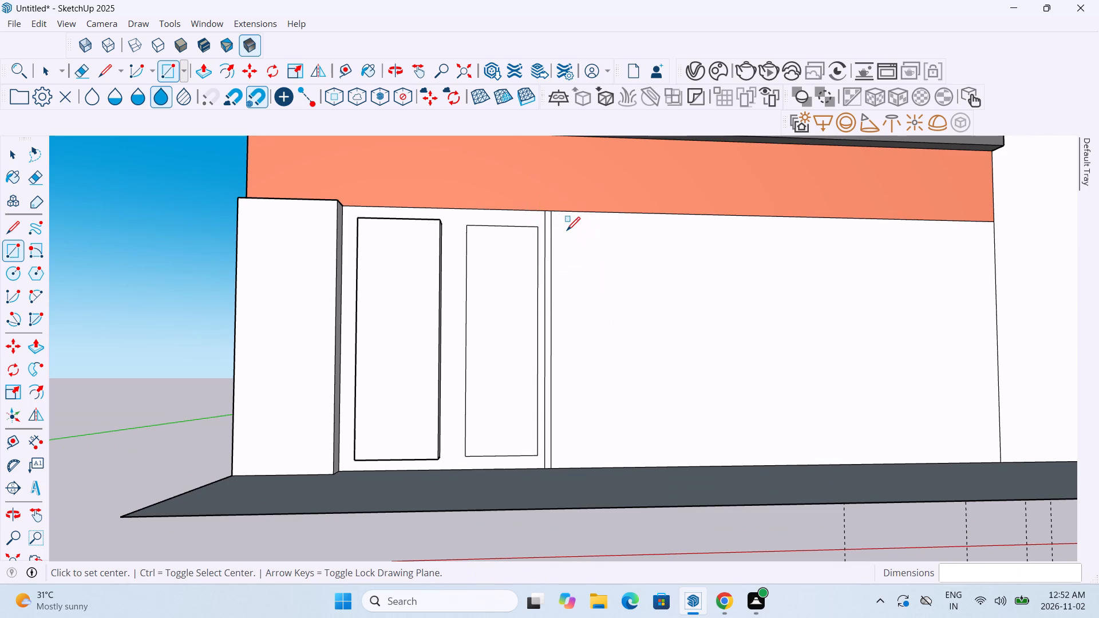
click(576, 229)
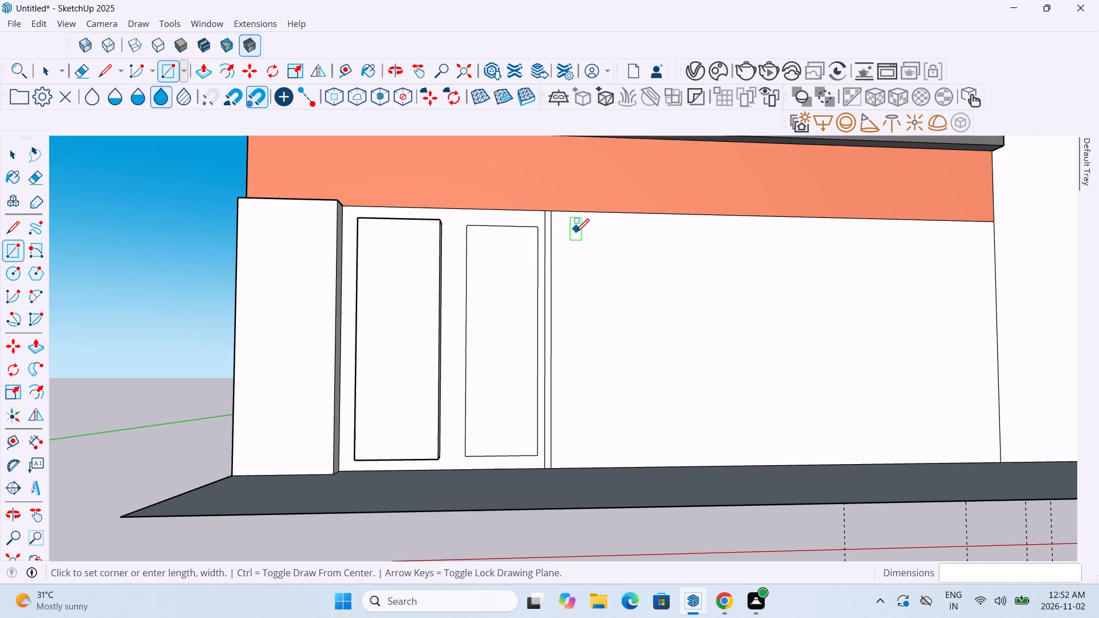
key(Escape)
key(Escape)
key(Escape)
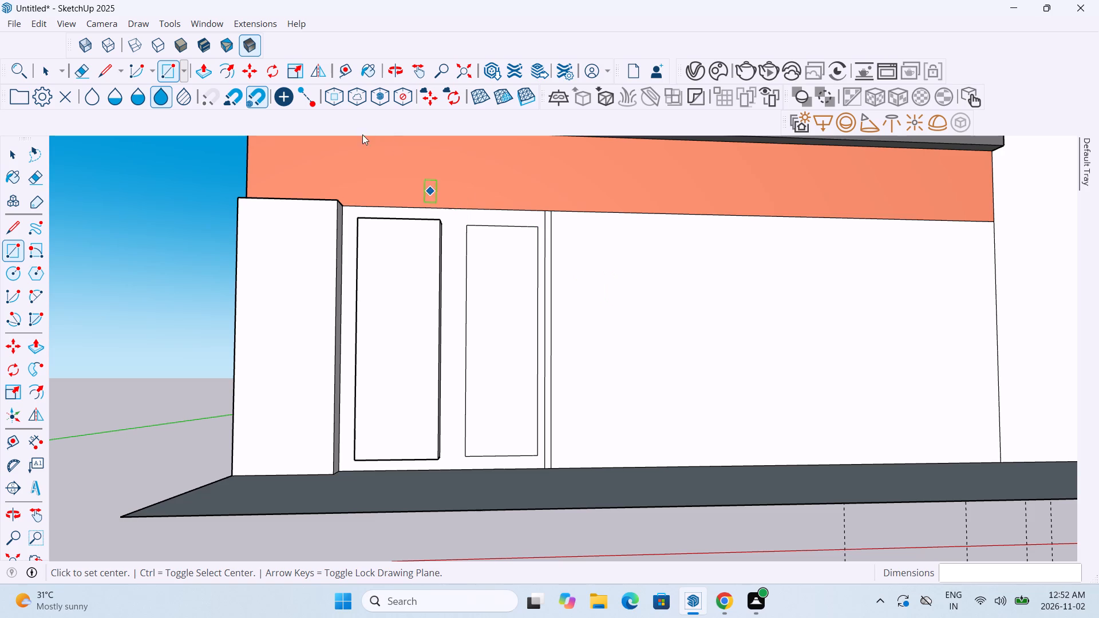
Draw a third upright rectangle about 1' 6" by 4' 5" beyond the narrow strip, its base aligned with the second rectangle.
click(167, 72)
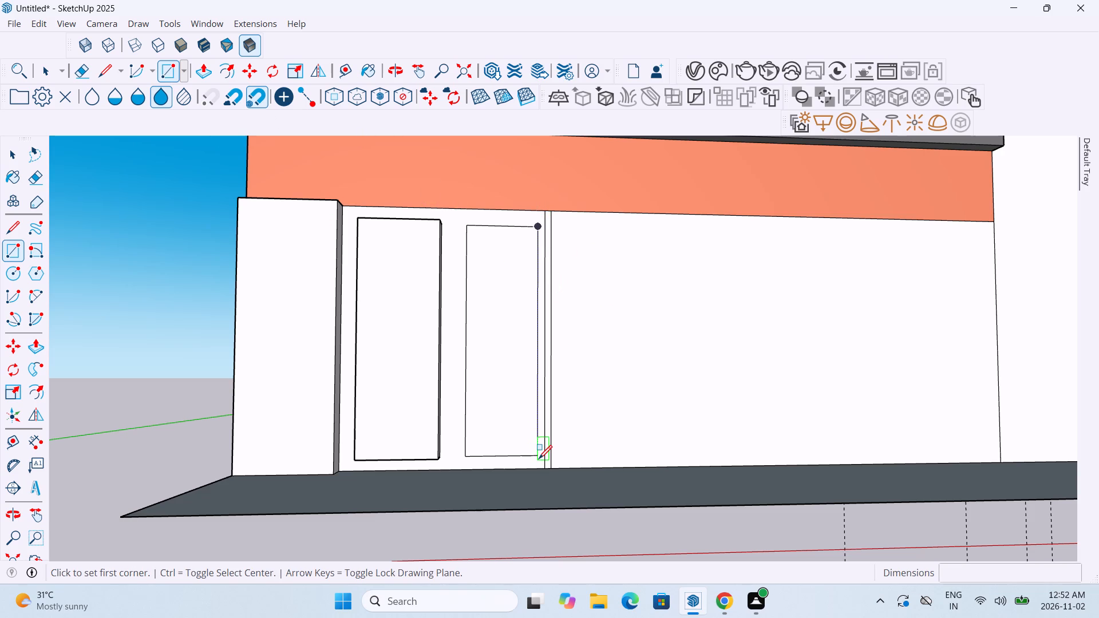
click(574, 457)
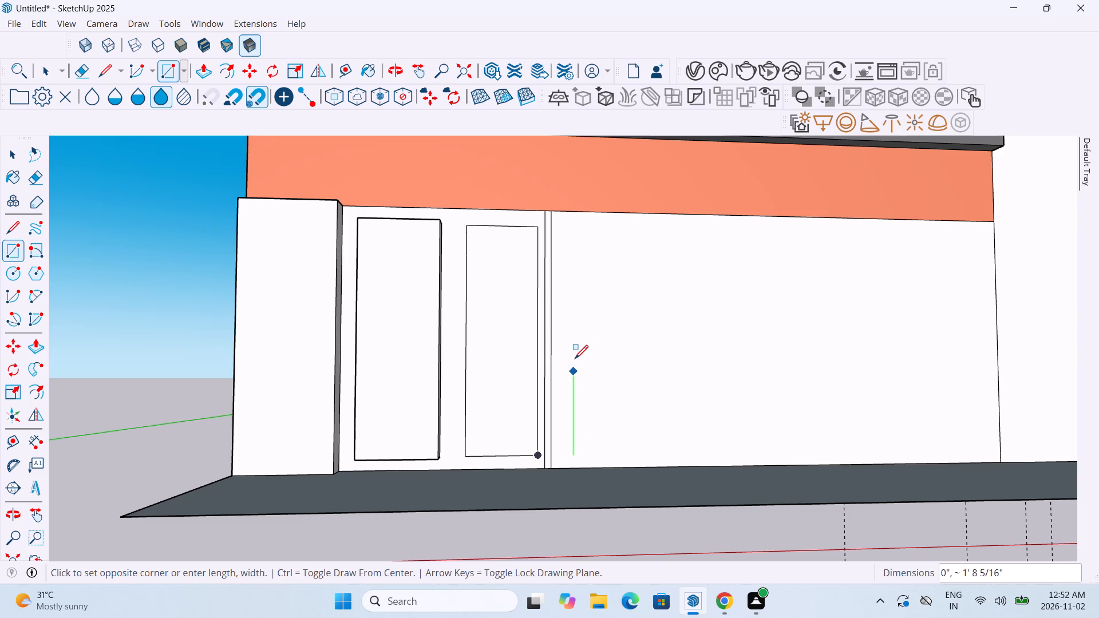
click(649, 231)
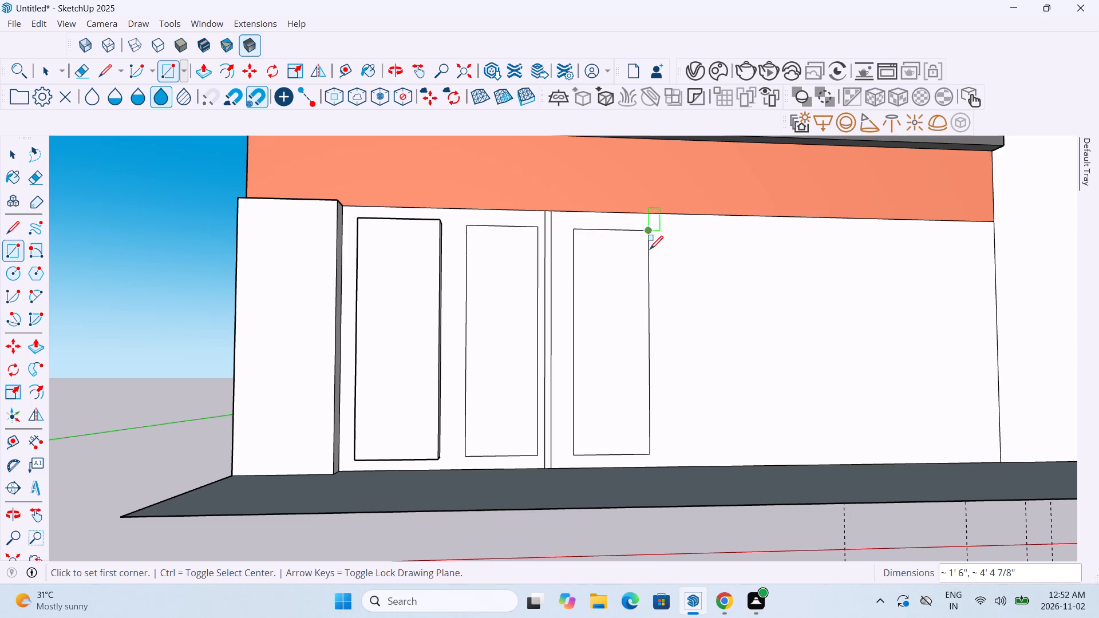
key(Escape)
key(Escape)
key(Escape)
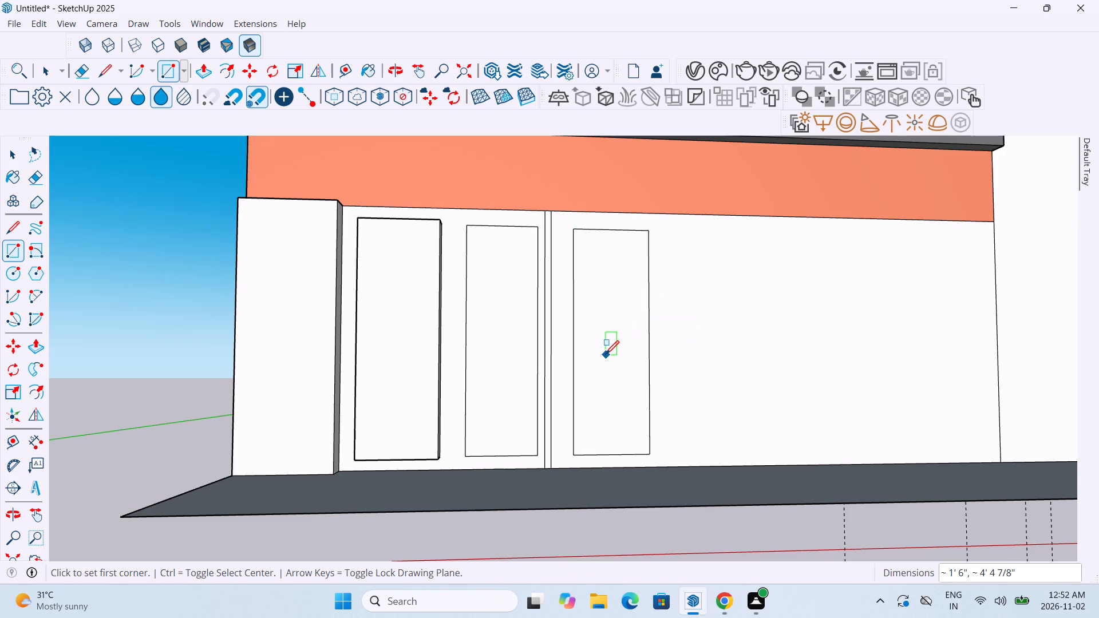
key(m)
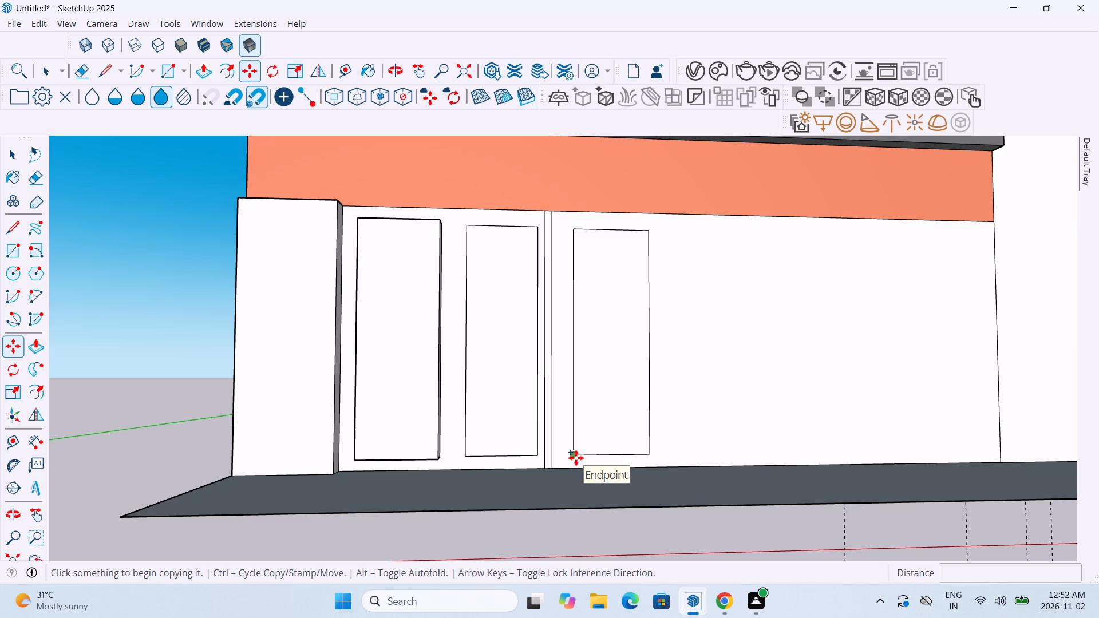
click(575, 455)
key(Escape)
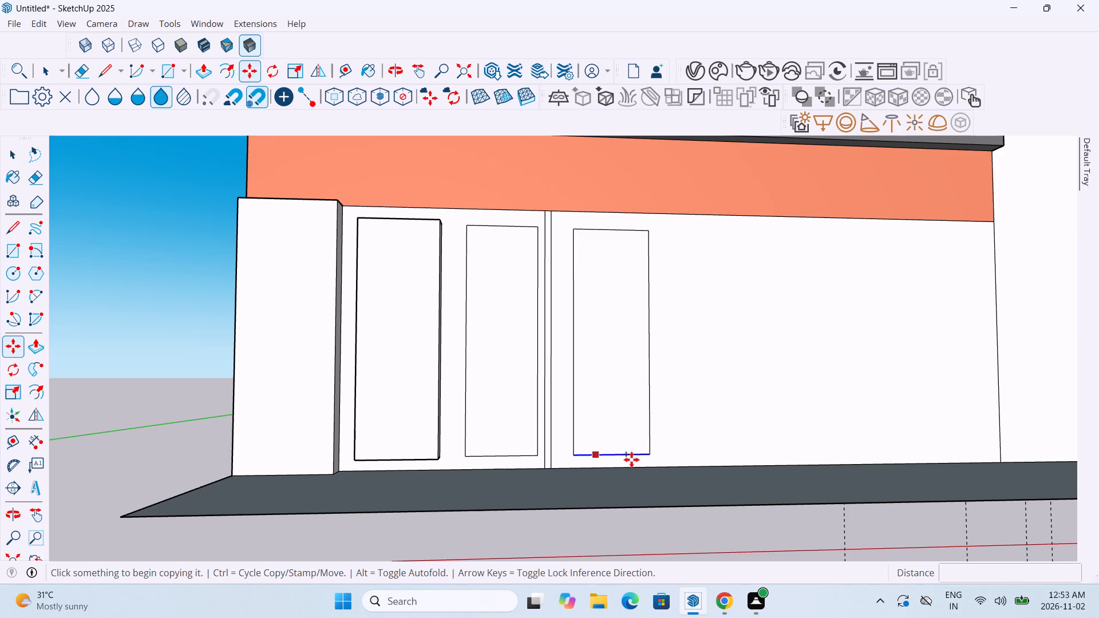
Draw a fourth upright rectangle about 4' 5" by 1' 2 7/16" beside the third, with their bases aligned.
scroll(645, 451, up, 4)
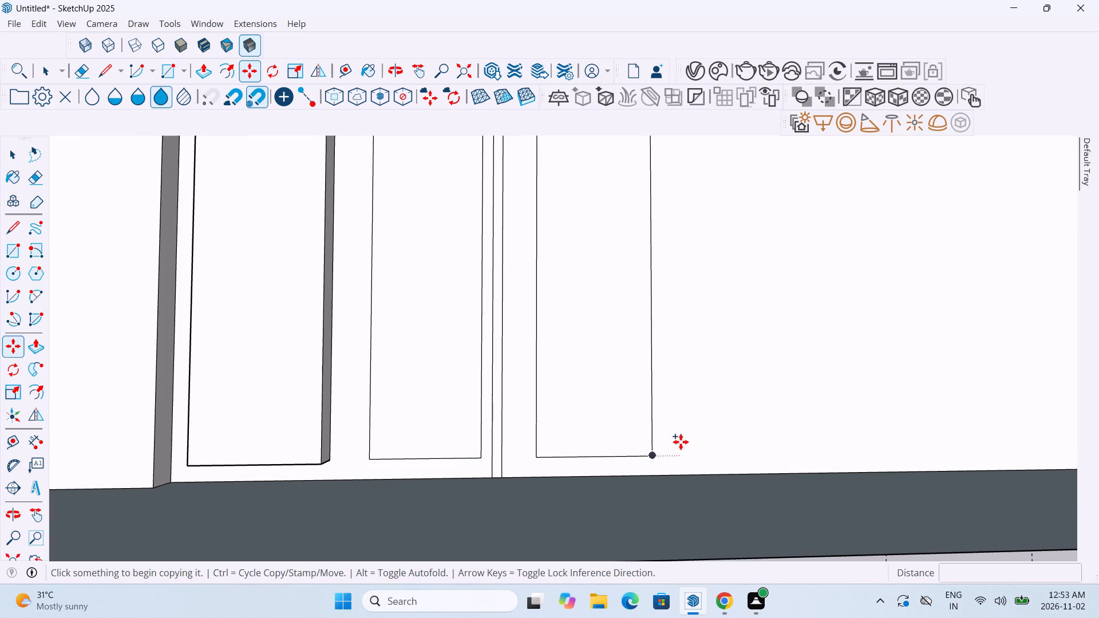
click(162, 74)
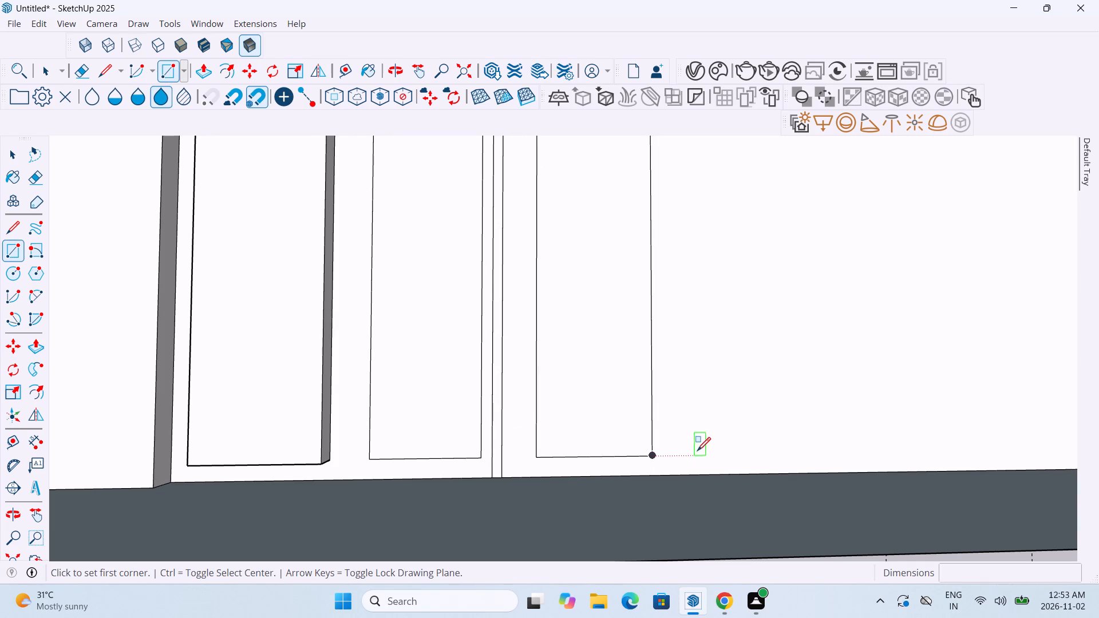
click(701, 452)
scroll(713, 390, down, 4)
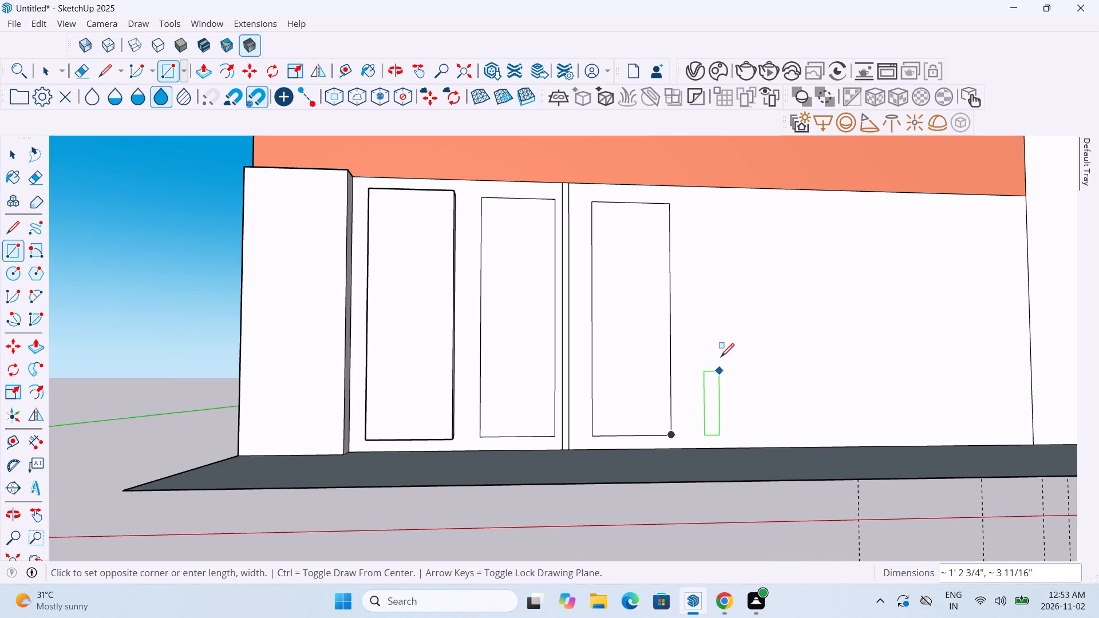
click(764, 205)
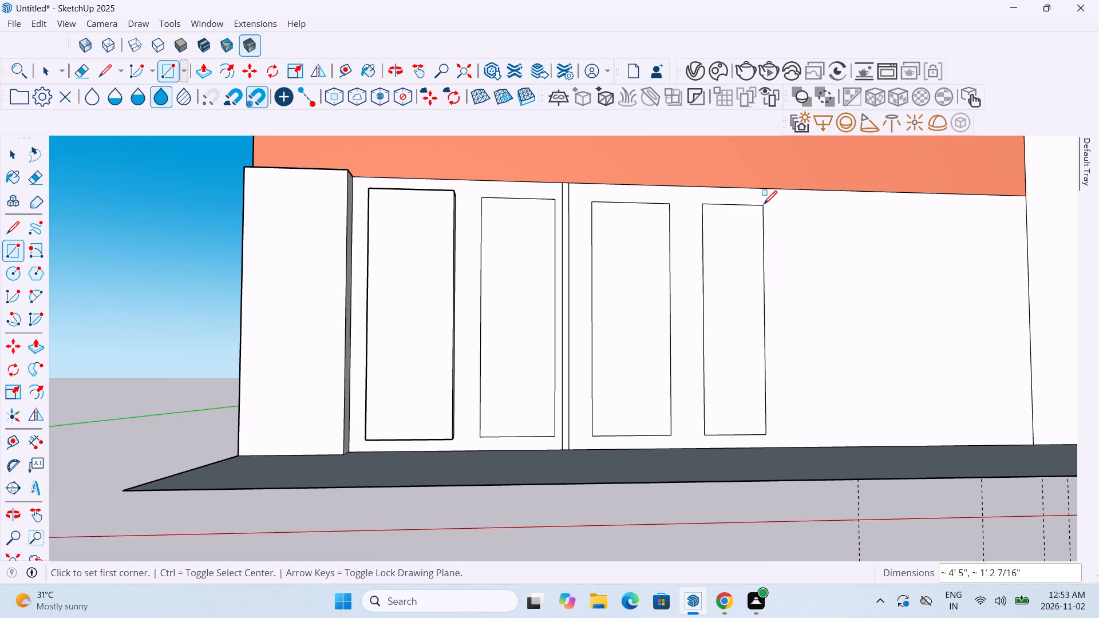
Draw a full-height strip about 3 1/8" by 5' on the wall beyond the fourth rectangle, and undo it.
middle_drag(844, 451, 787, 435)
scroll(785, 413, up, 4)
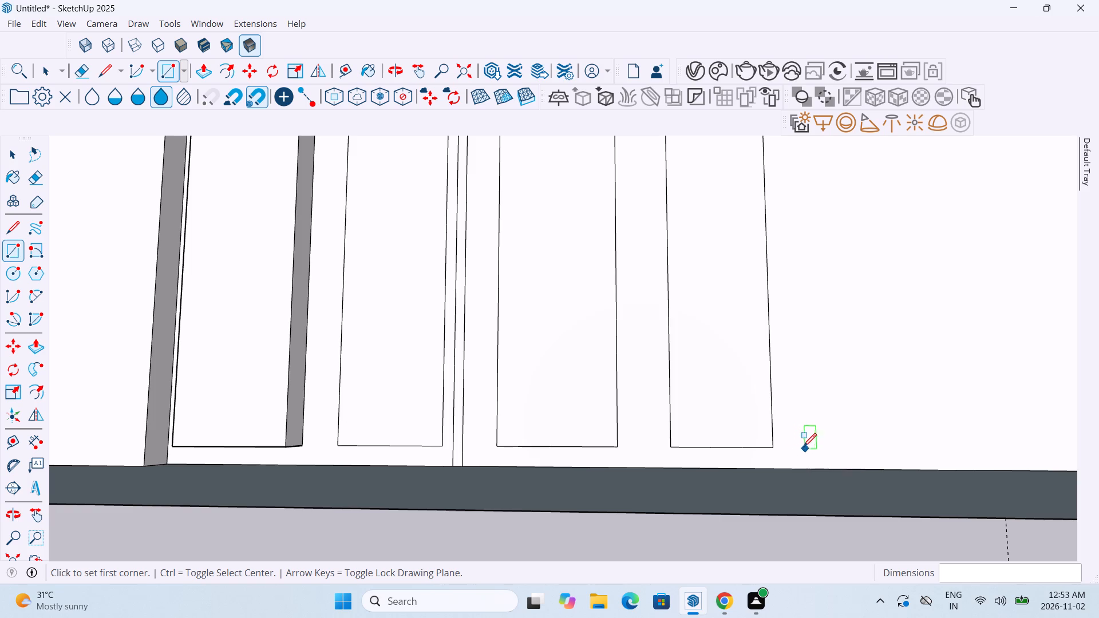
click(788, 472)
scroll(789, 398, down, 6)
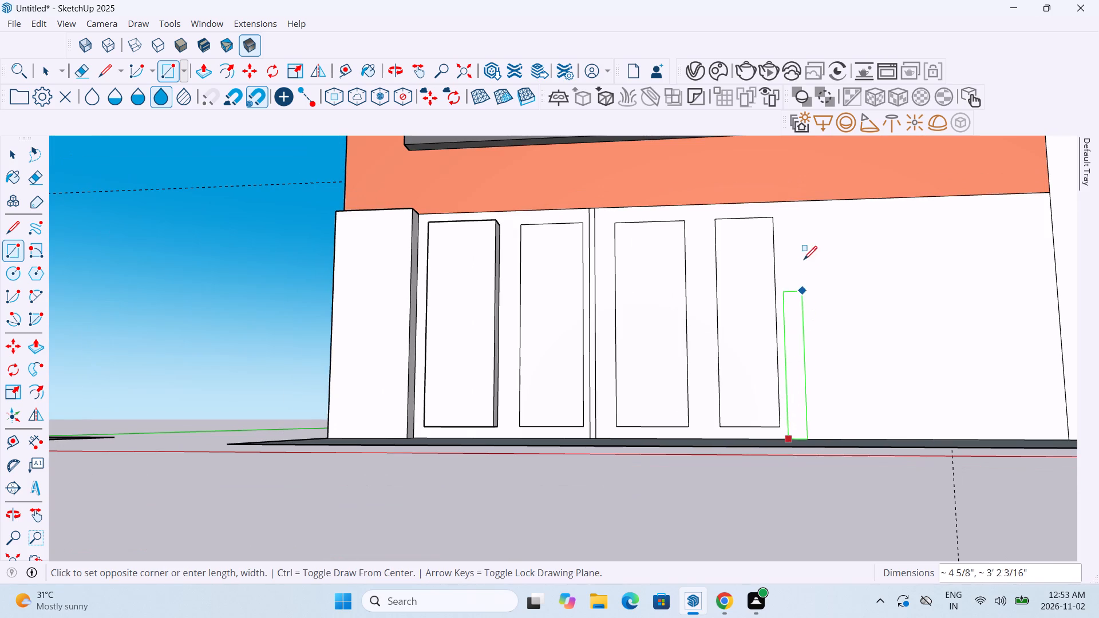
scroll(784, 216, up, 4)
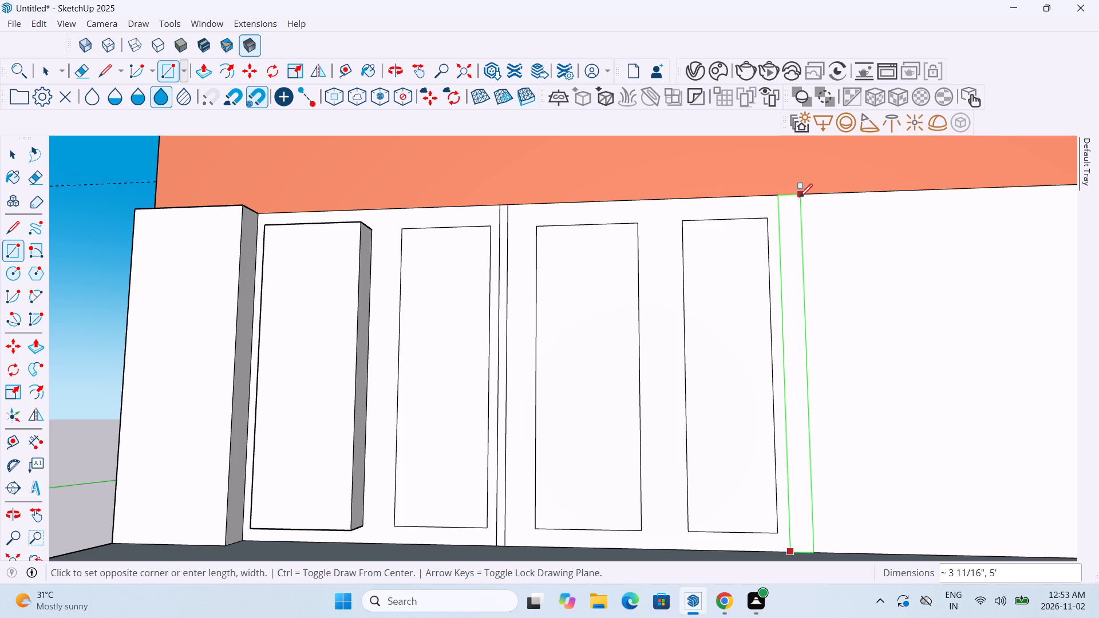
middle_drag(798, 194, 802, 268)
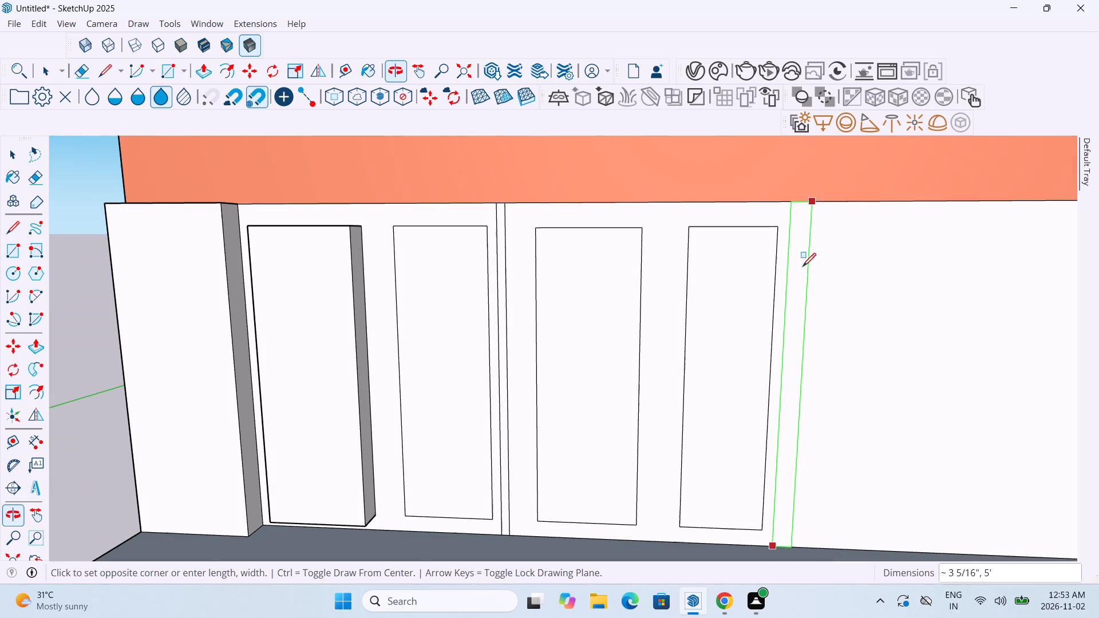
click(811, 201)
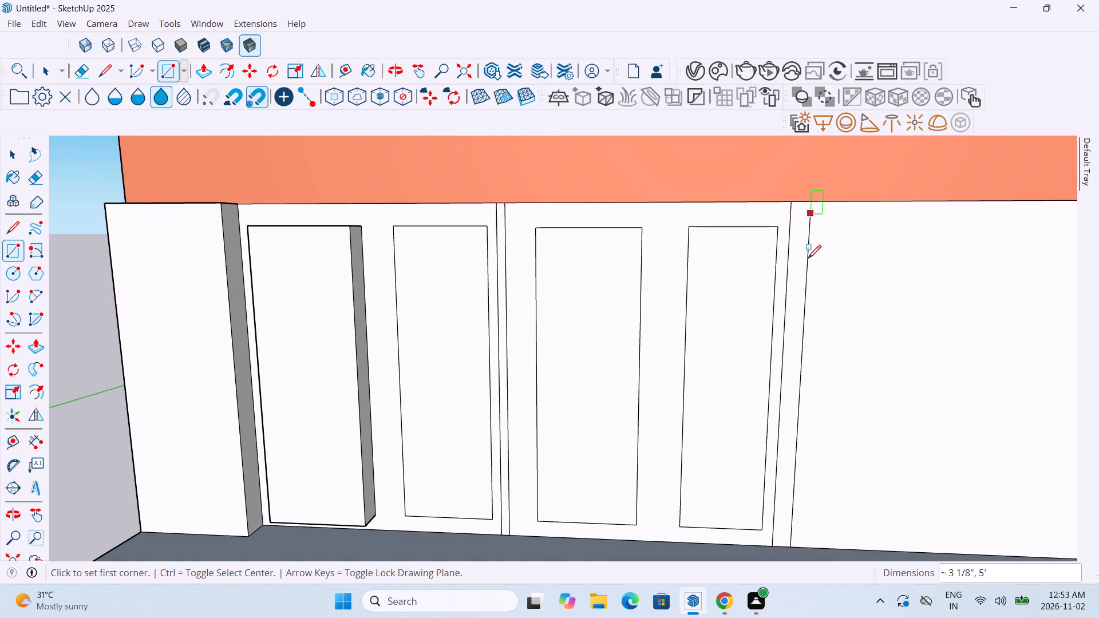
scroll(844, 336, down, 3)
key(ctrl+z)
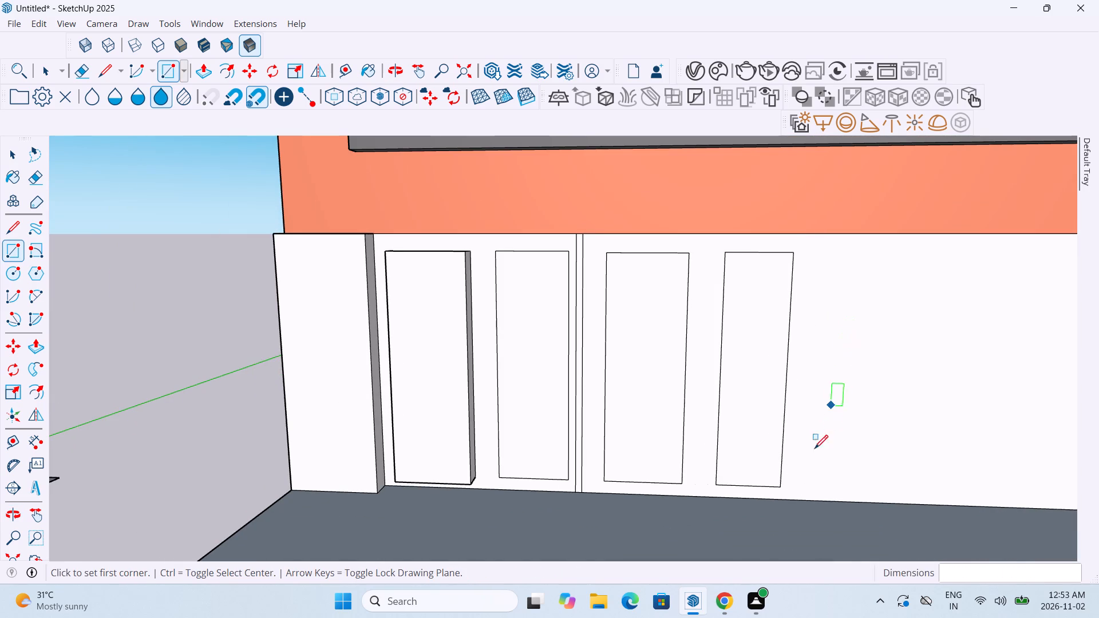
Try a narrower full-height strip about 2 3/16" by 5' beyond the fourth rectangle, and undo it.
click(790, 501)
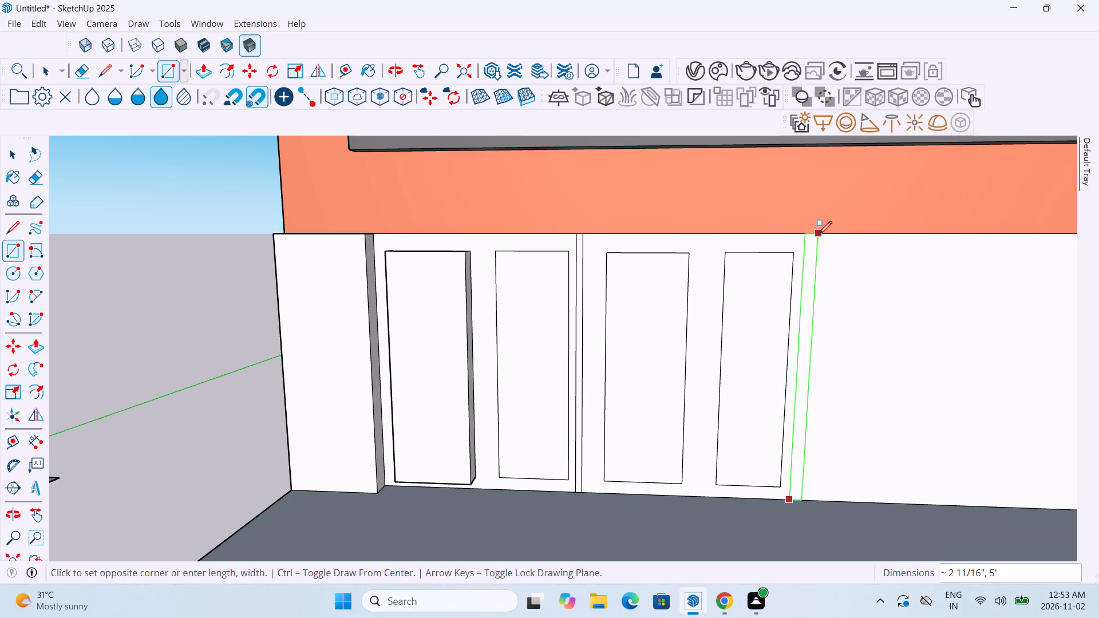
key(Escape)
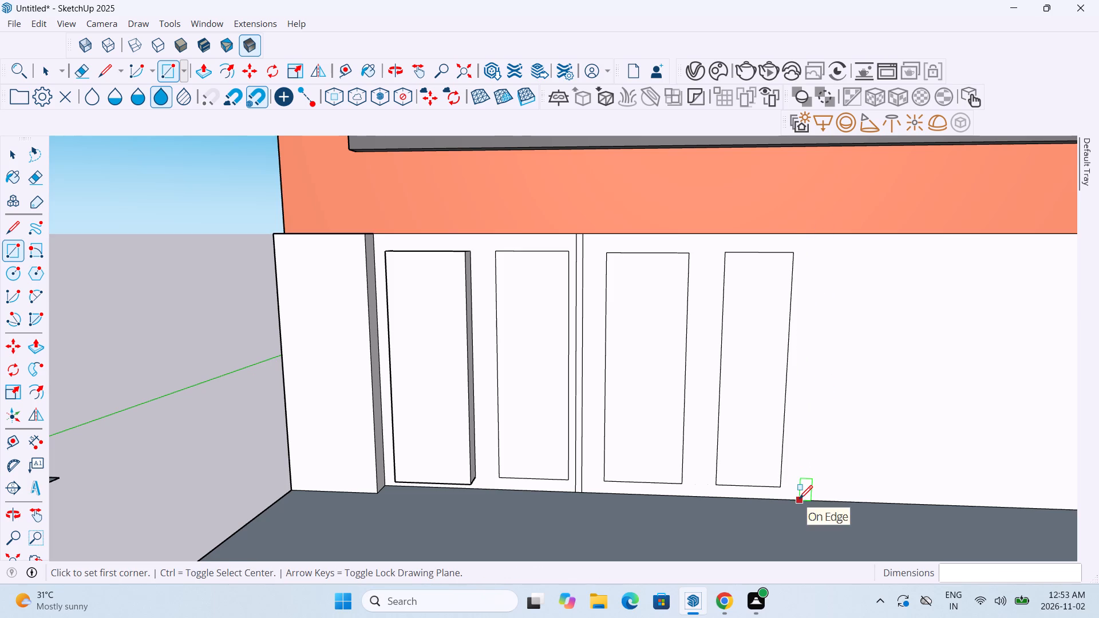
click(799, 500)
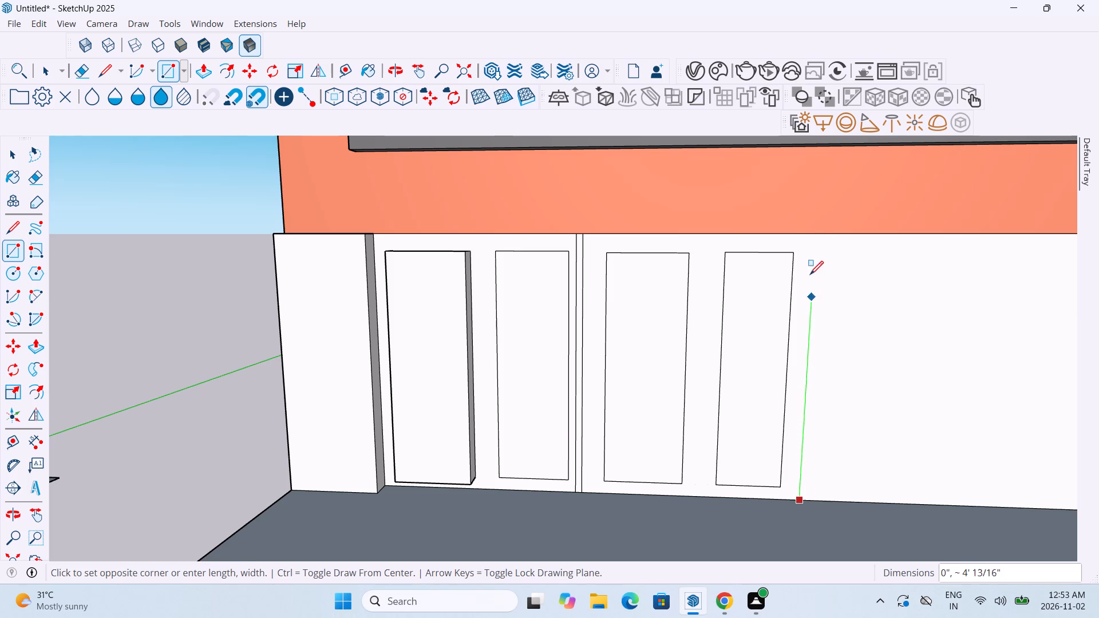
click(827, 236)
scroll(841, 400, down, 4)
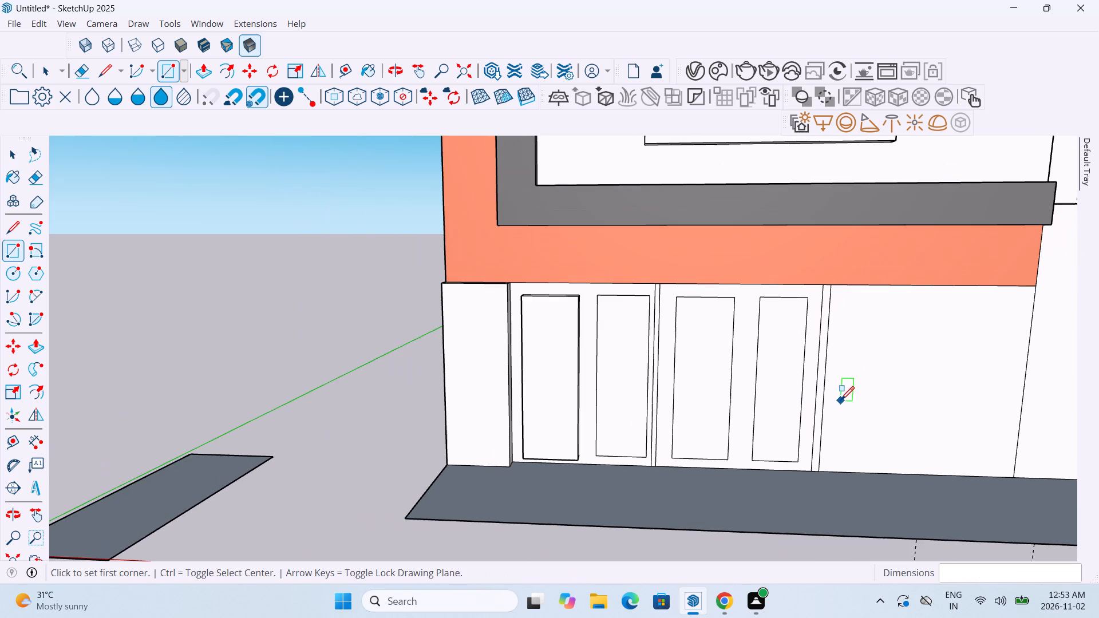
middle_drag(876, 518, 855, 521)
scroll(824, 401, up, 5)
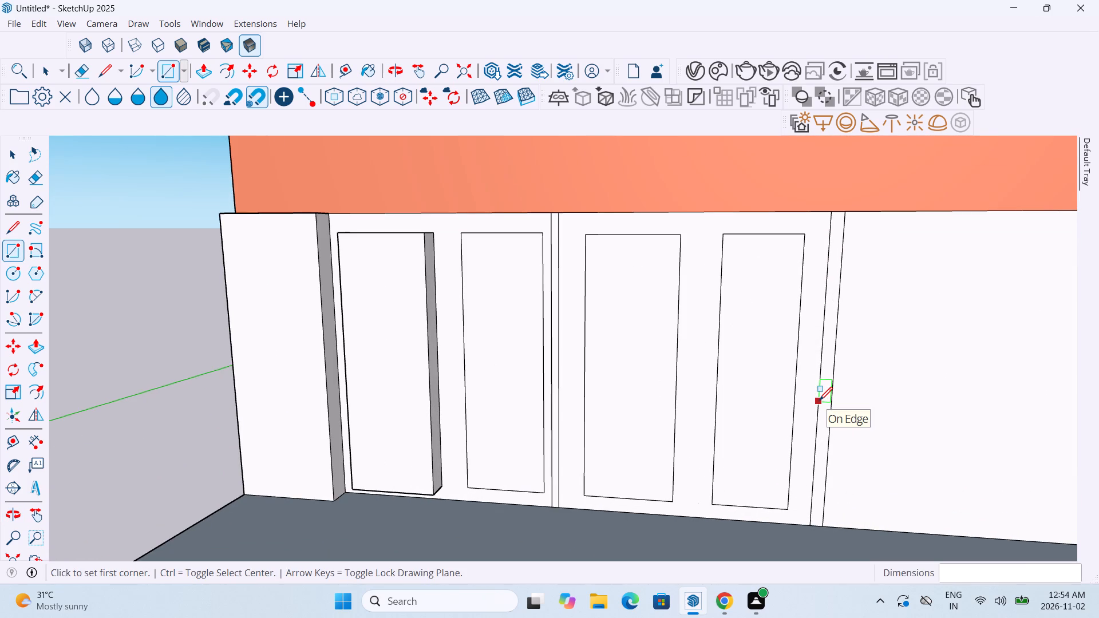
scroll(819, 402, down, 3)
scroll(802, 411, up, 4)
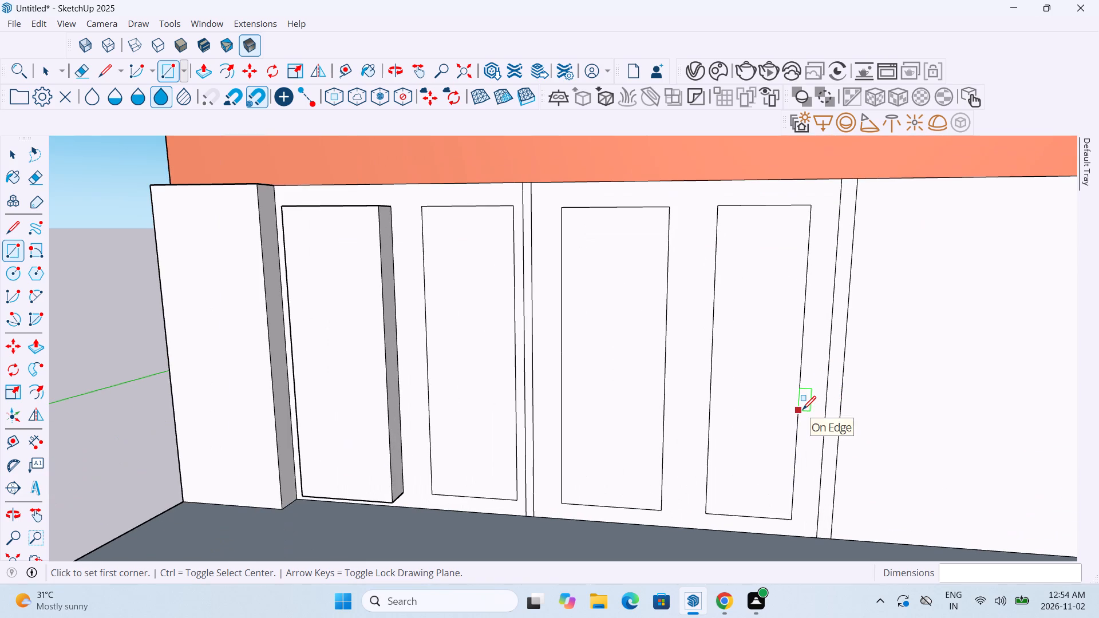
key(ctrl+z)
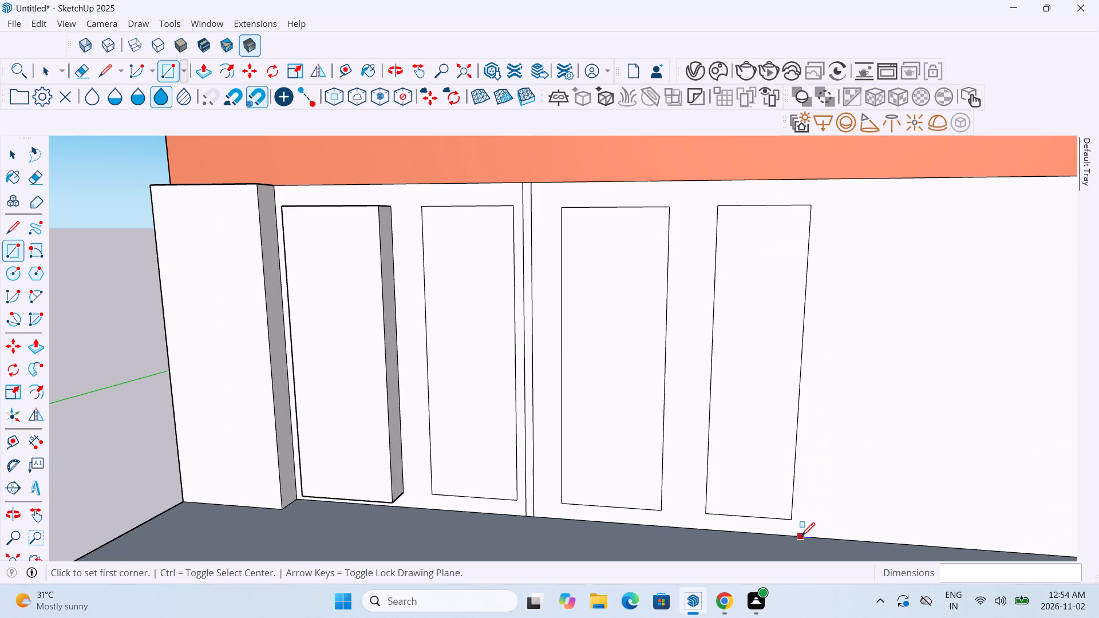
Draw a full-height strip about 1 1/2" by 5' on the wall just beyond the fourth rectangle.
click(801, 537)
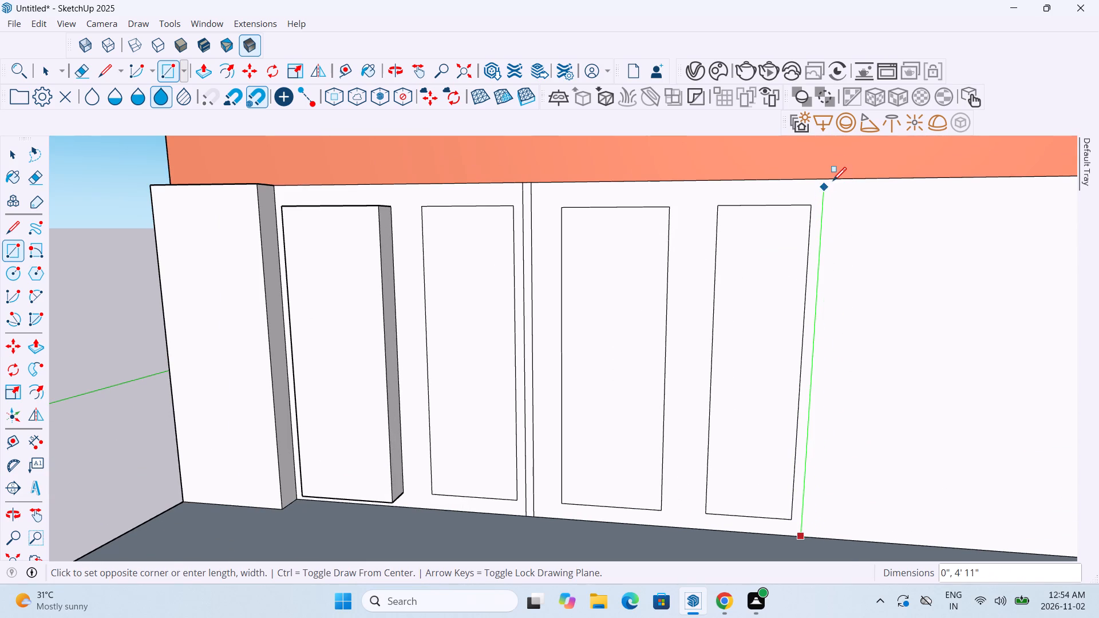
click(835, 179)
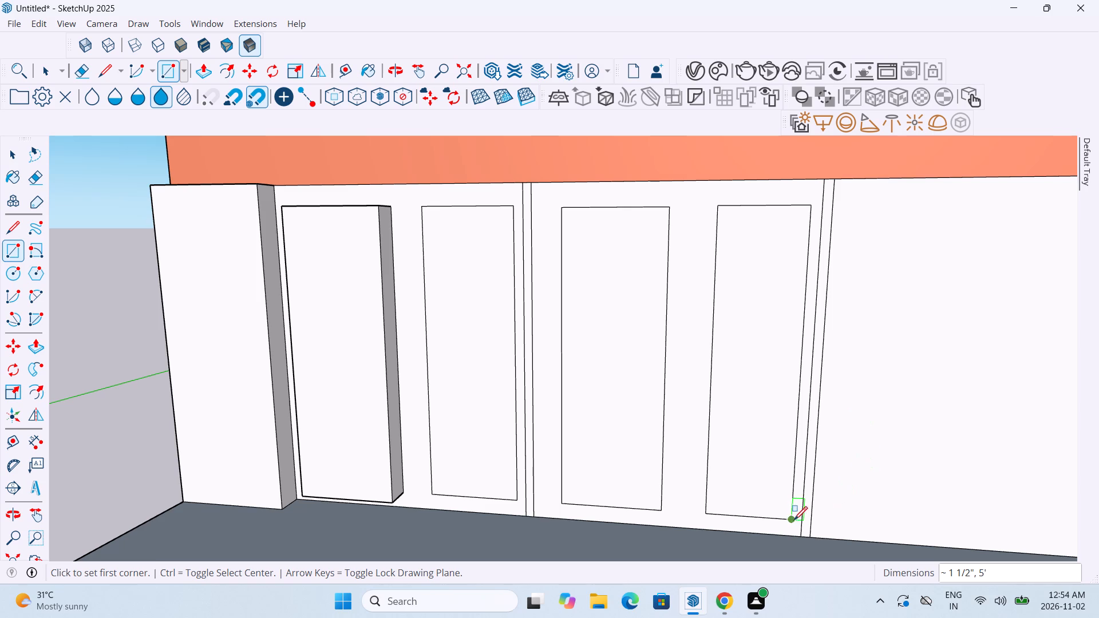
Draw a large rectangle about 4' 5" by 4' 8 9/16" beyond the second strip, its base aligned with the fourth rectangle.
click(837, 520)
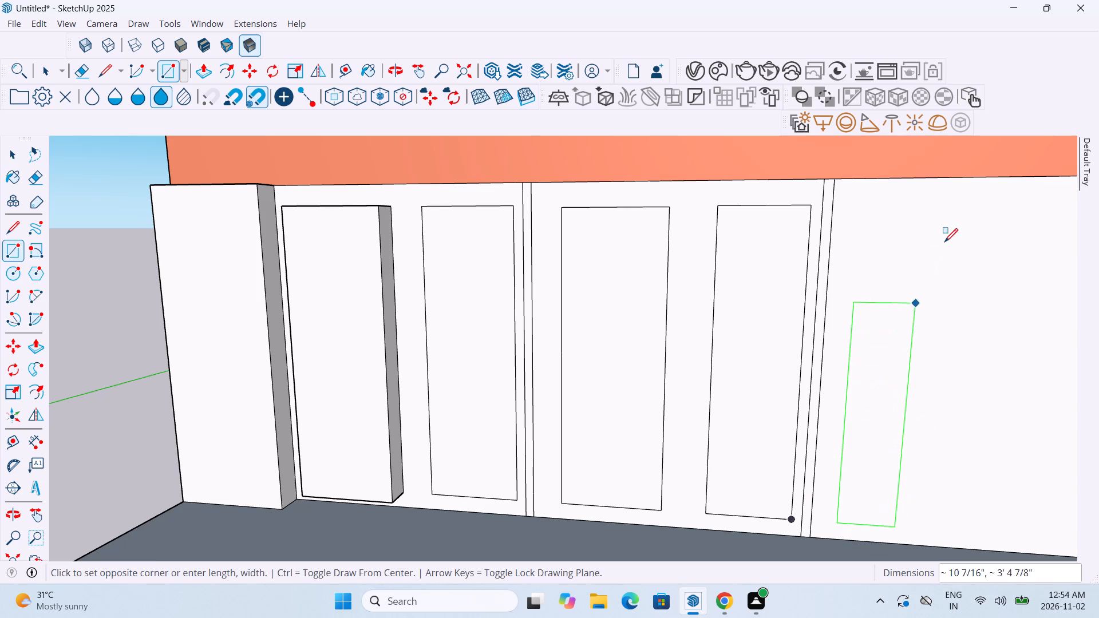
scroll(952, 229, down, 8)
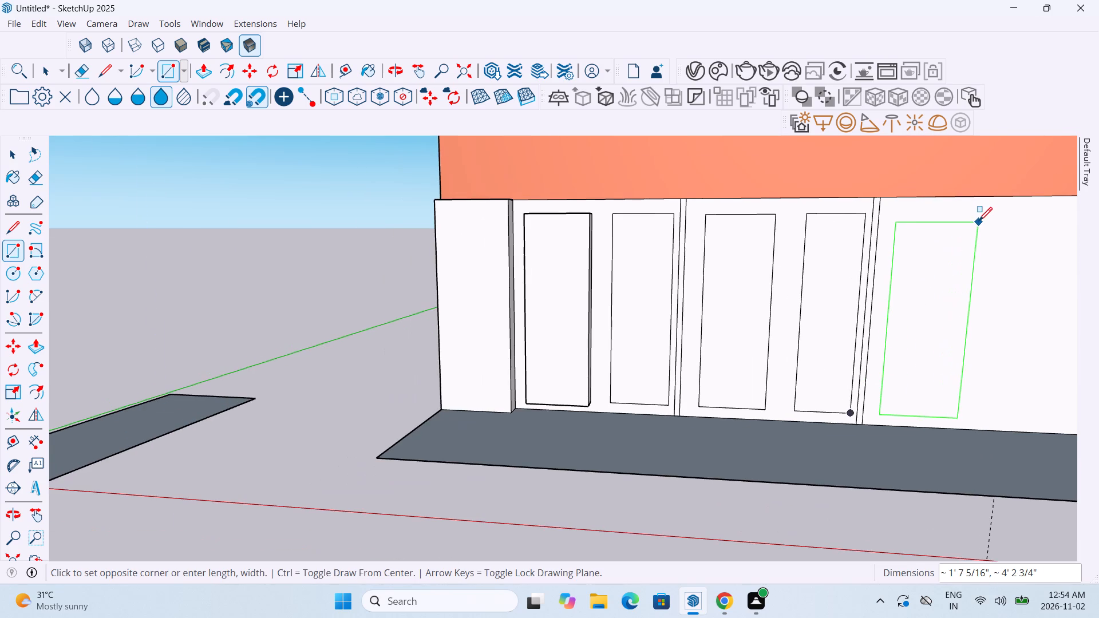
scroll(979, 222, down, 8)
scroll(997, 222, up, 6)
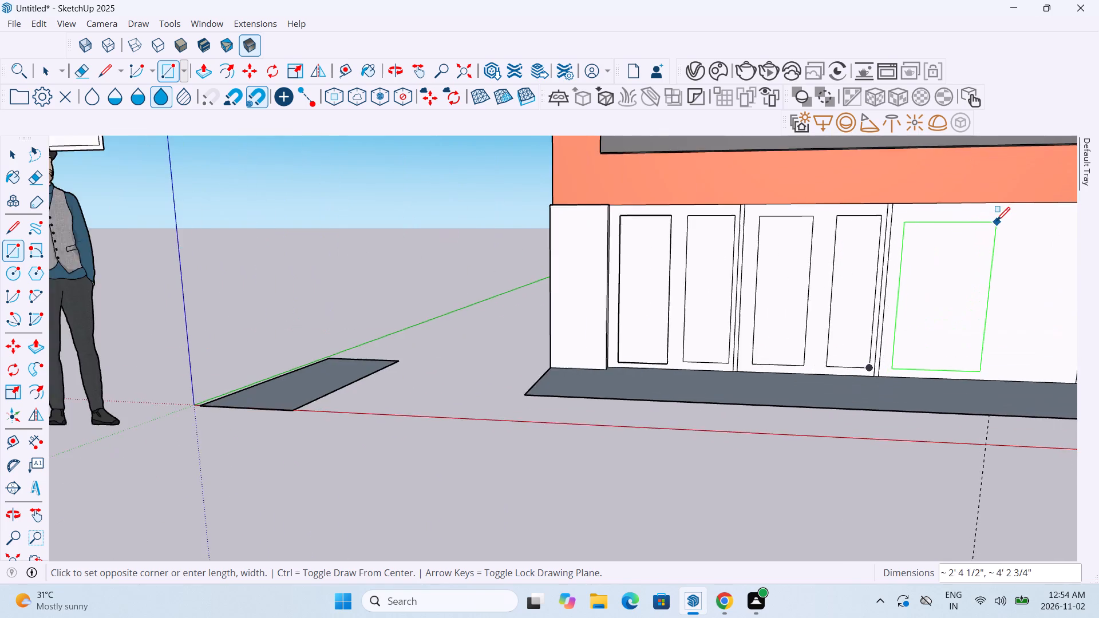
scroll(997, 222, down, 5)
scroll(1037, 225, up, 5)
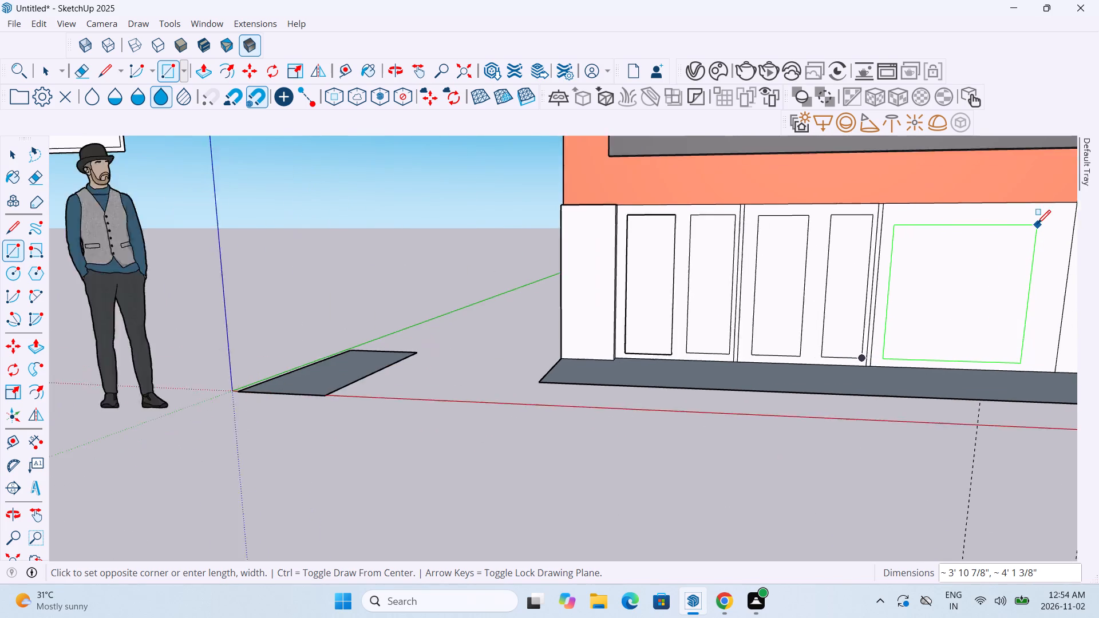
scroll(1037, 225, down, 2)
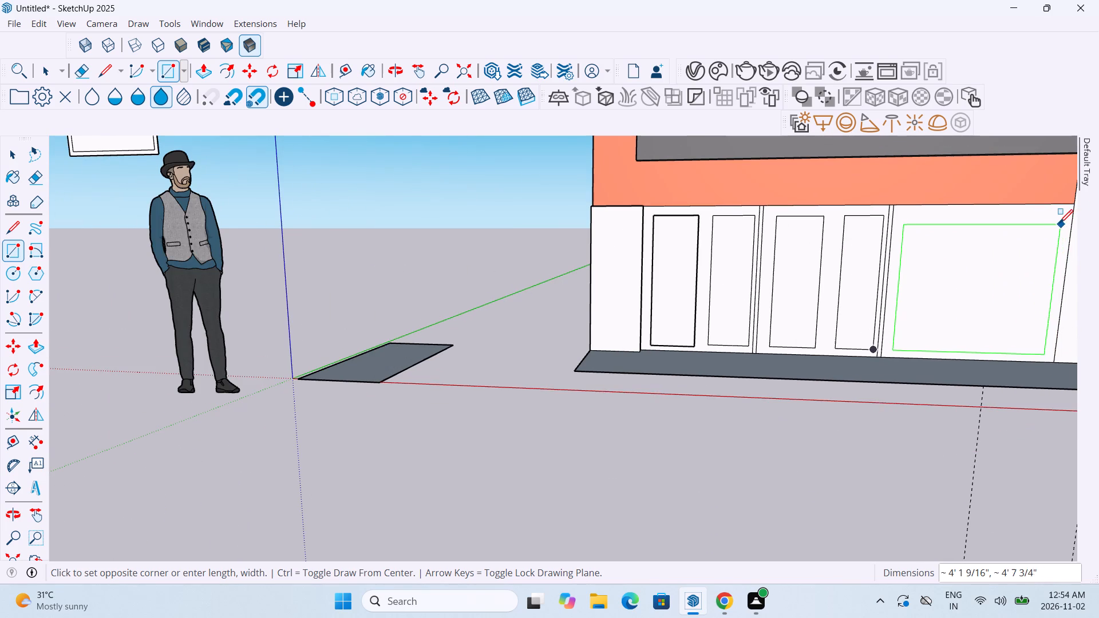
scroll(1060, 224, up, 5)
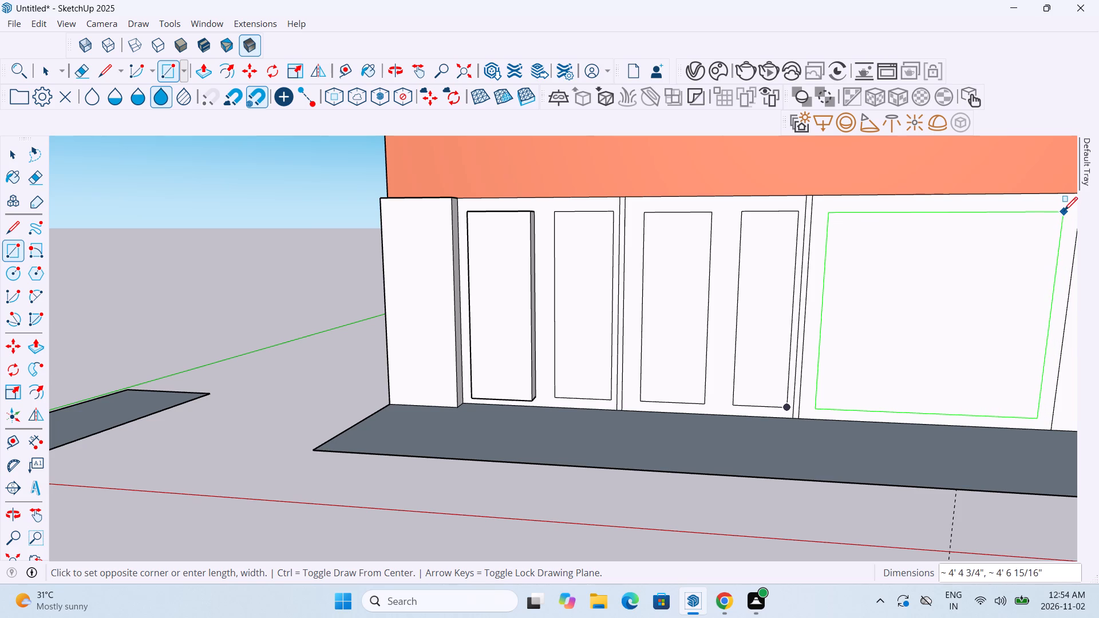
click(1071, 210)
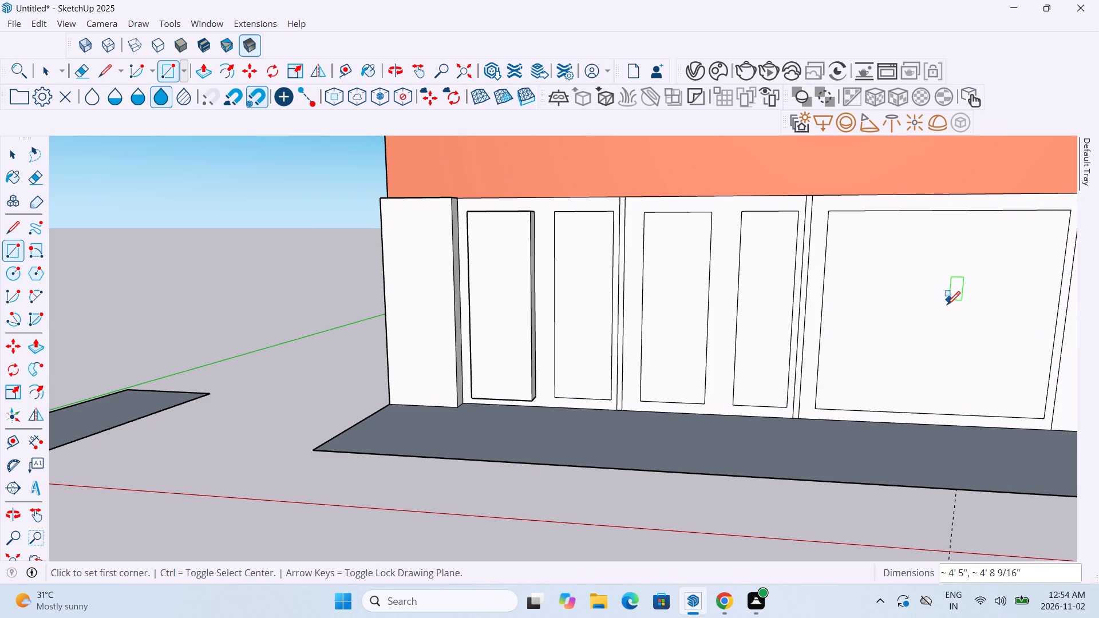
Push/Pull the second upright rectangle on the ground-floor wall outward by 5".
scroll(948, 306, down, 13)
scroll(990, 345, up, 12)
middle_drag(962, 336, 947, 362)
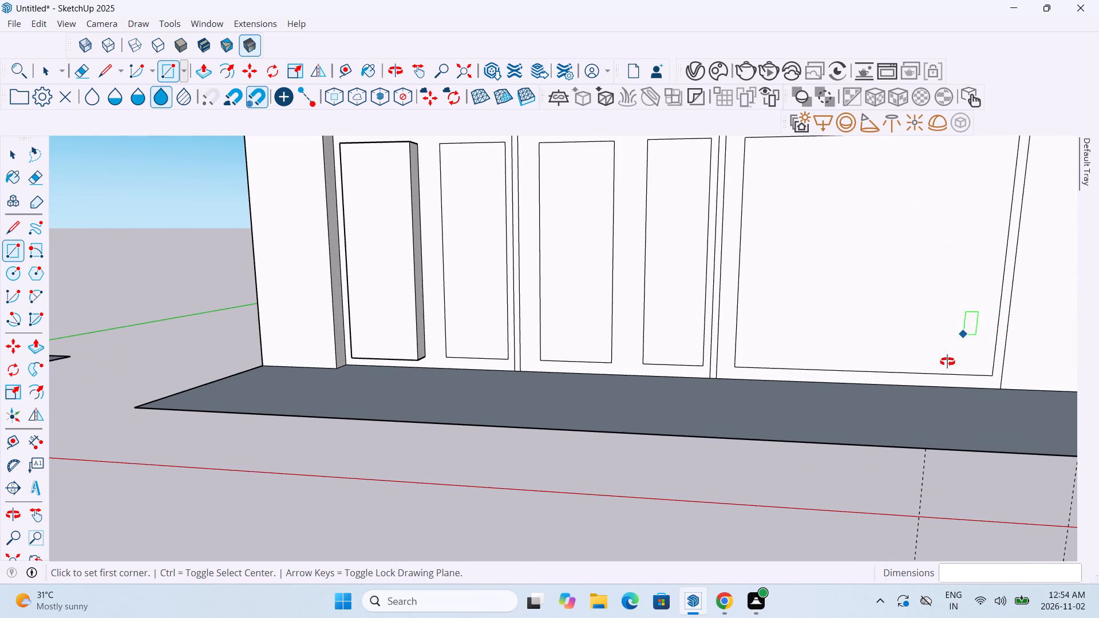
middle_drag(947, 362, 955, 349)
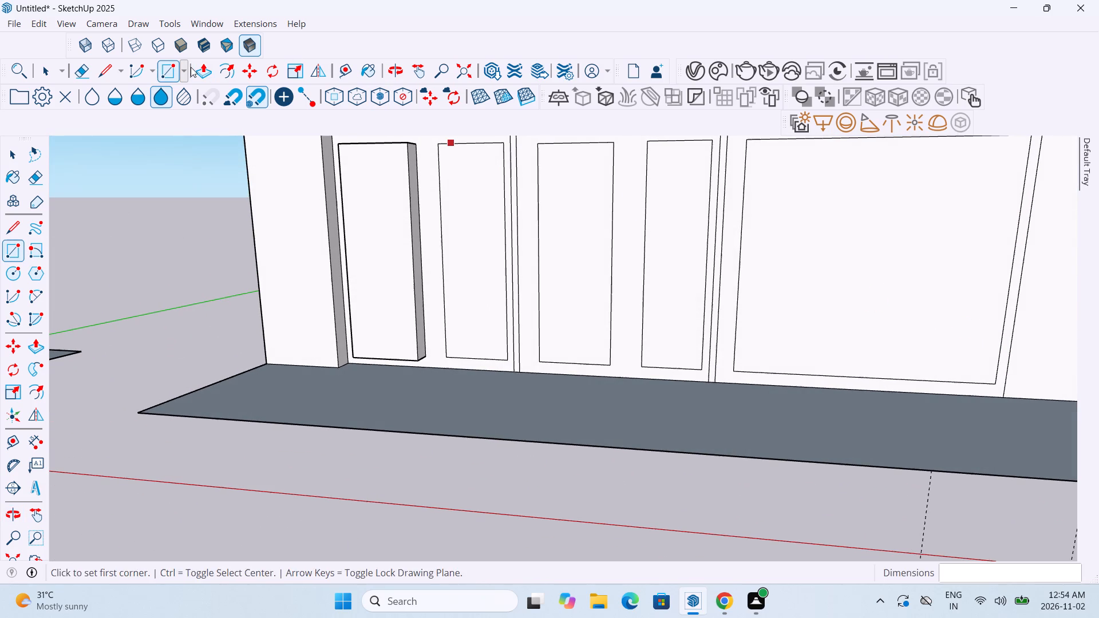
click(196, 63)
click(460, 197)
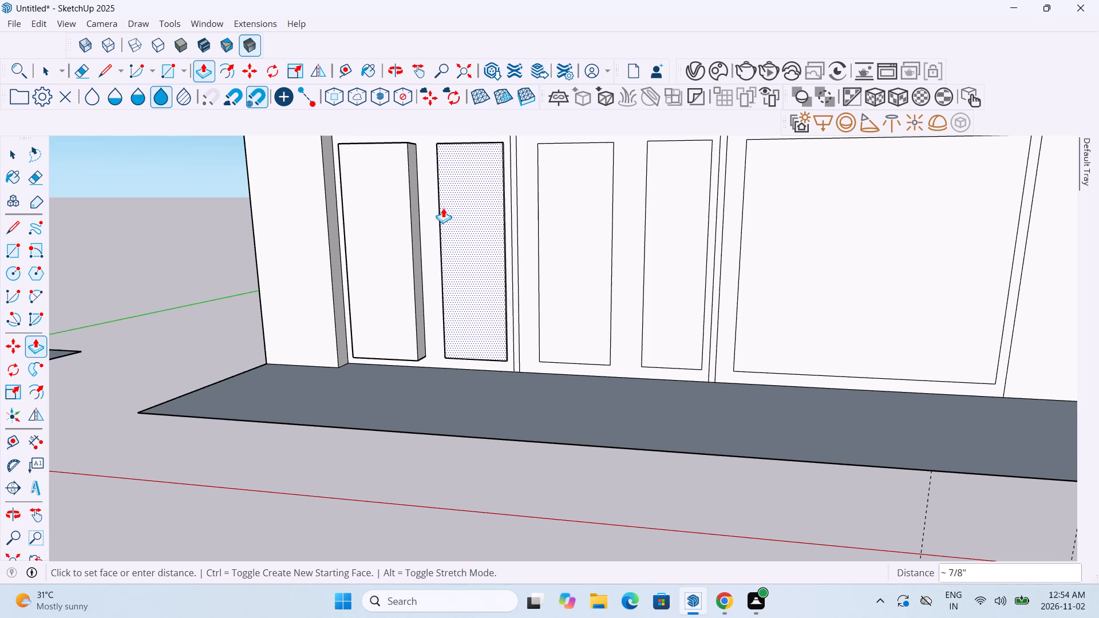
text(5")
key(Return)
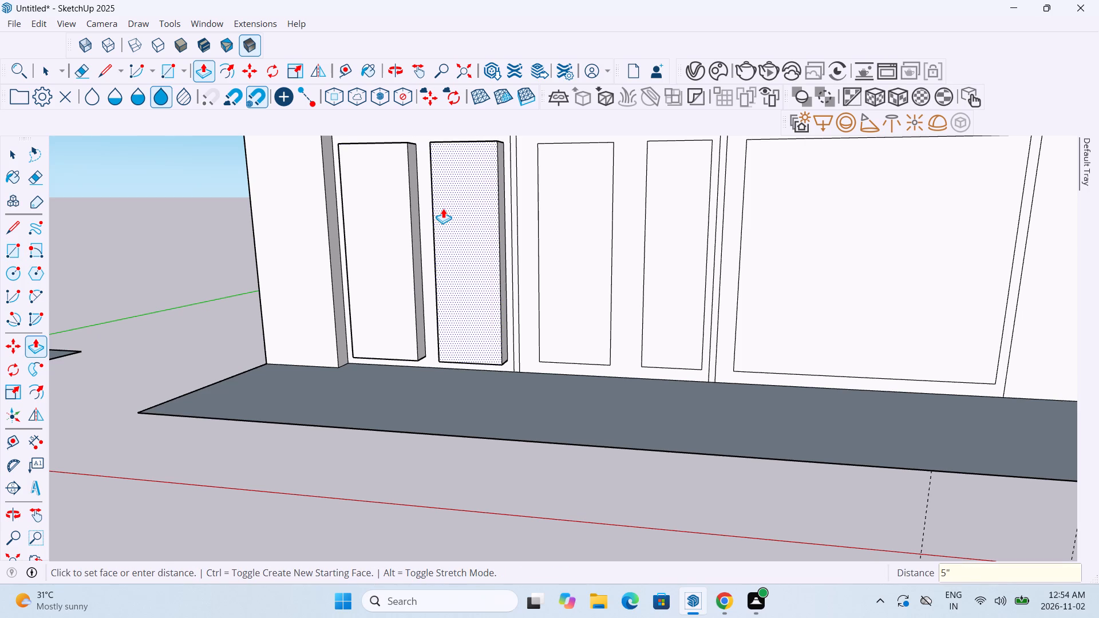
Push/Pull the third upright rectangle, just beyond the first narrow strip, outward by 5".
scroll(513, 202, up, 8)
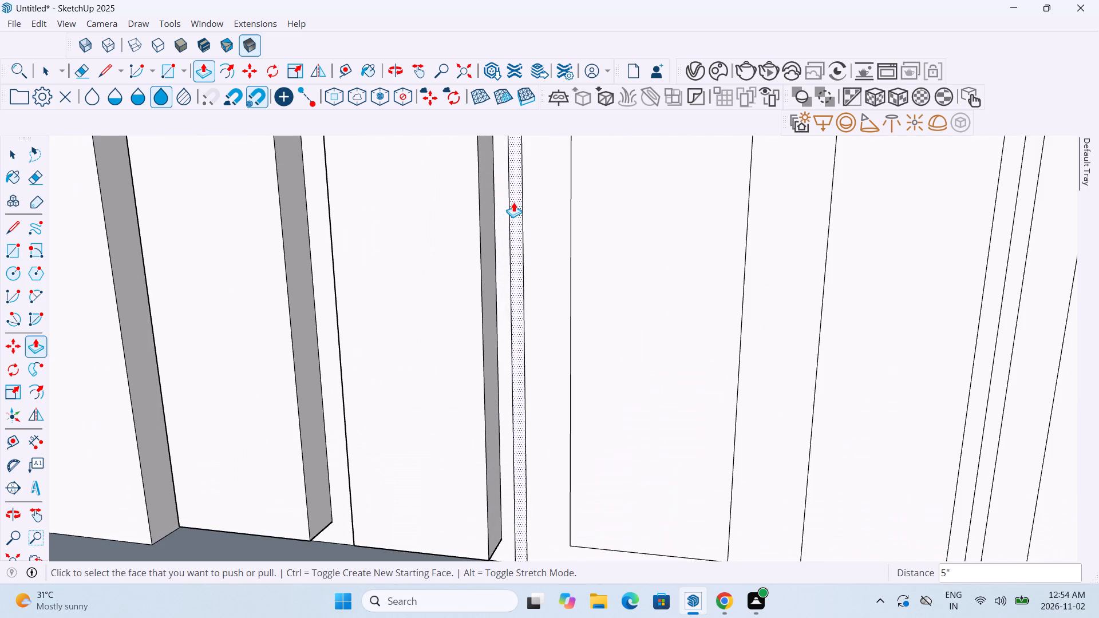
click(637, 207)
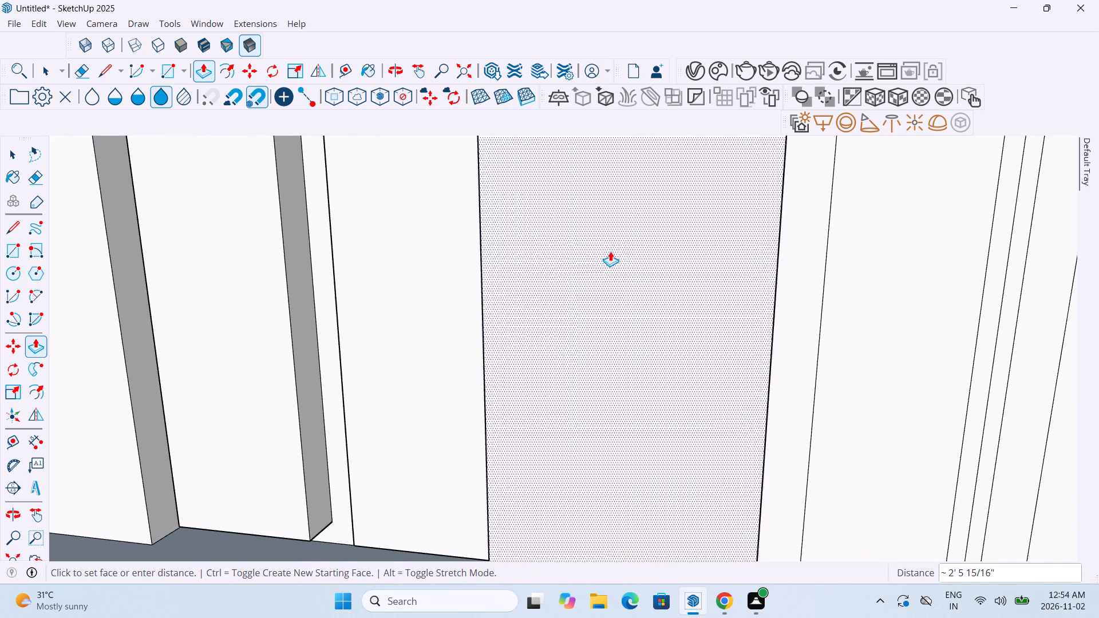
text(5")
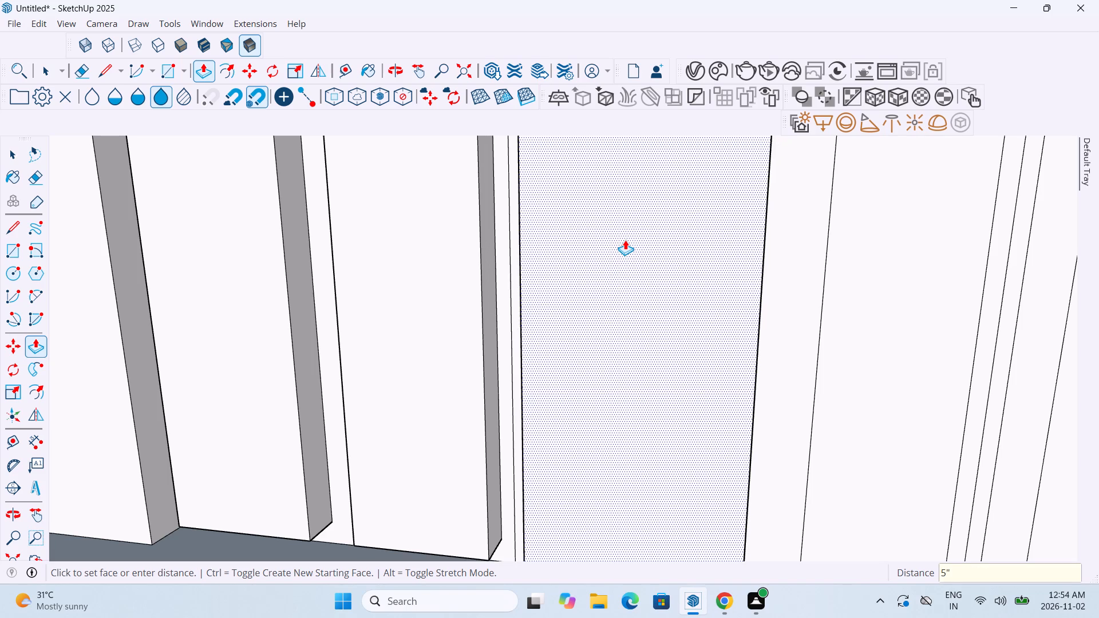
key(Return)
Push/Pull the fourth upright rectangle, just before the second narrow strip, outward by 5".
scroll(625, 240, down, 10)
click(733, 236)
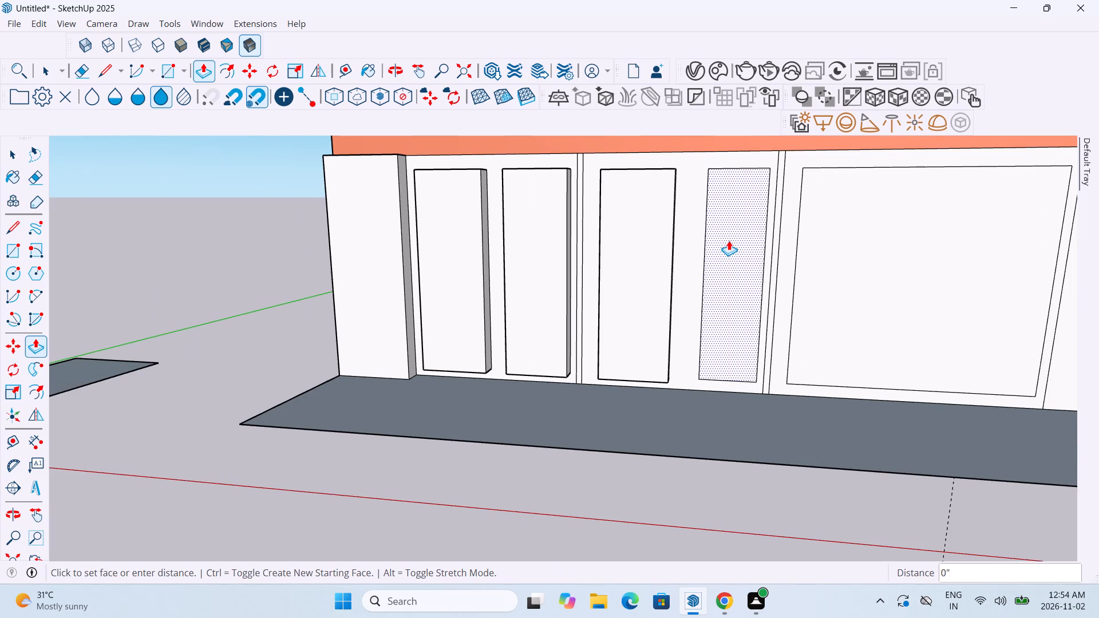
text(5")
key(Return)
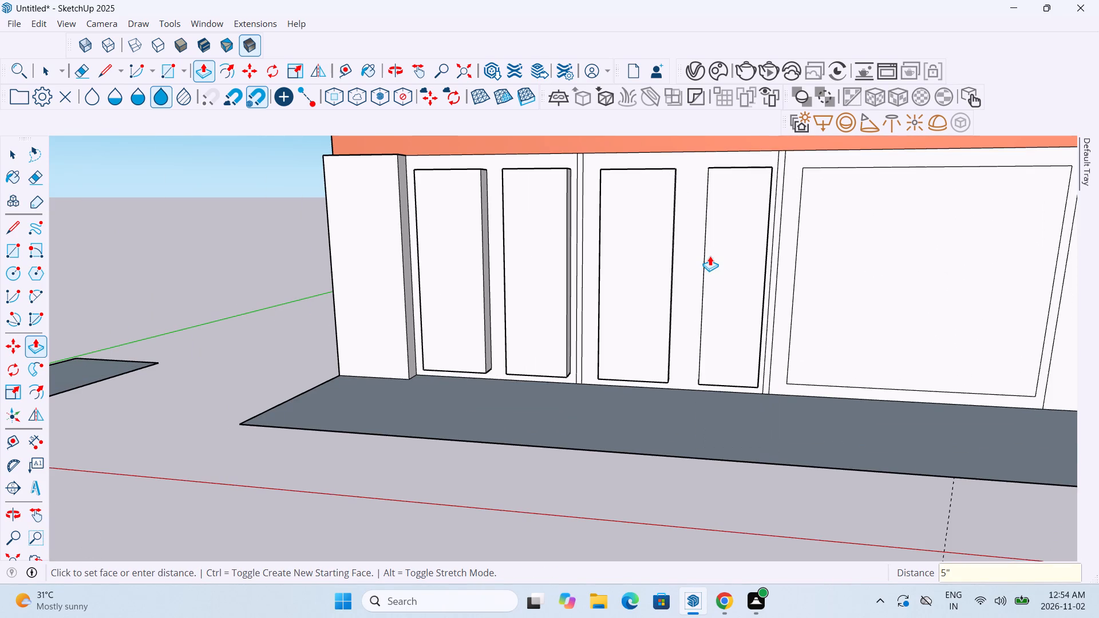
Draw four closely spaced vertical lines about 4' 5" long inside the large rectangle, starting beside its edge nearest the second narrow strip.
scroll(866, 235, down, 9)
scroll(927, 266, up, 2)
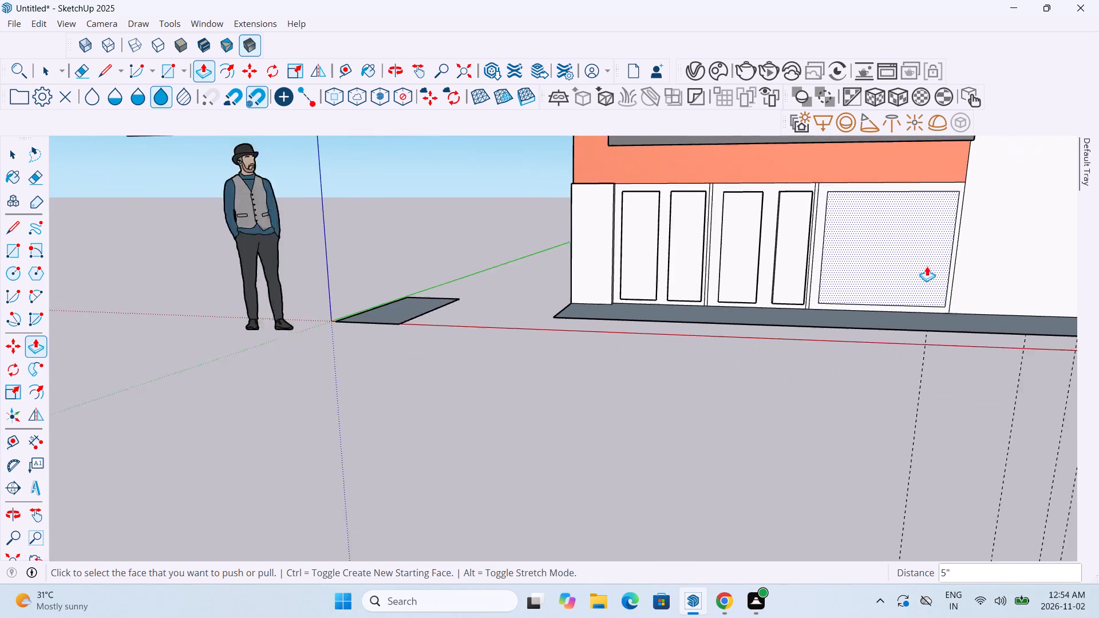
scroll(927, 266, up, 7)
click(107, 67)
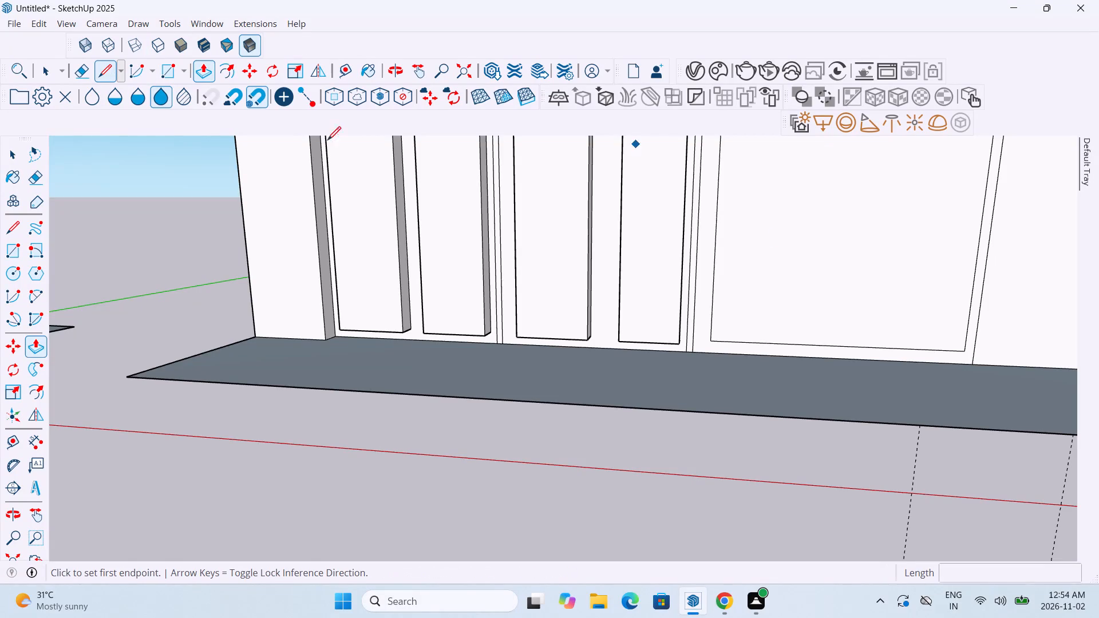
scroll(788, 252, up, 4)
scroll(789, 251, down, 6)
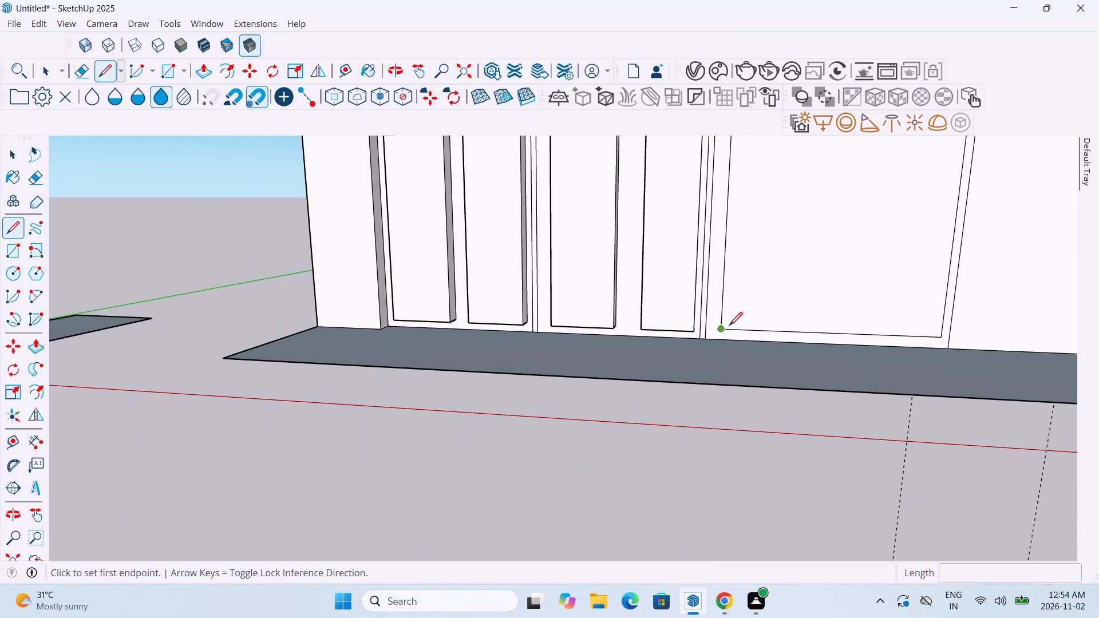
scroll(729, 327, up, 4)
scroll(729, 327, down, 8)
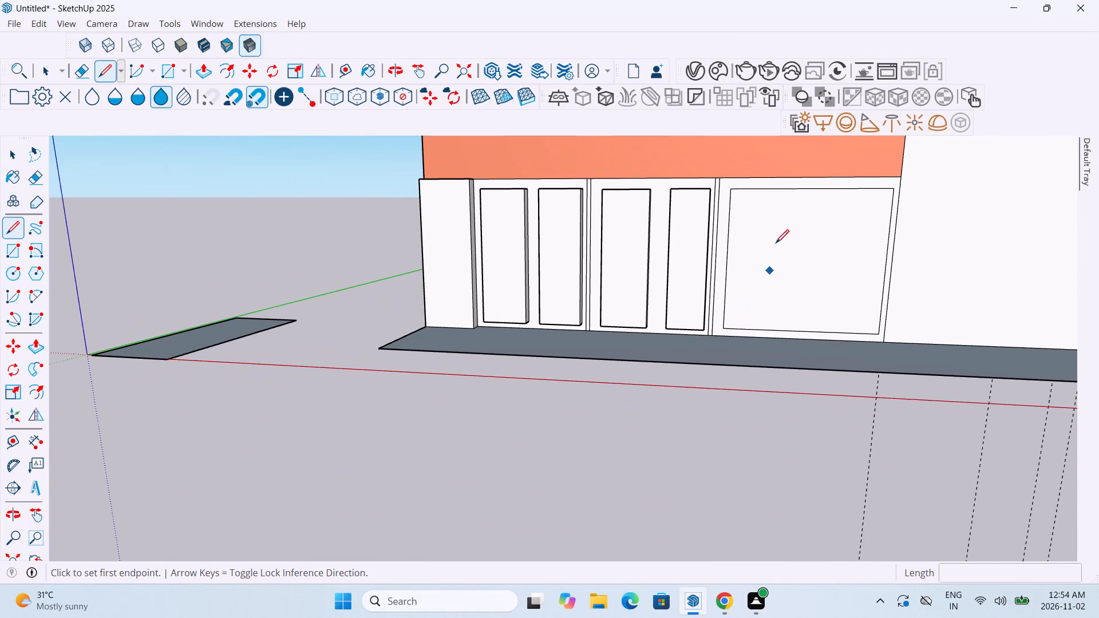
scroll(776, 203, up, 3)
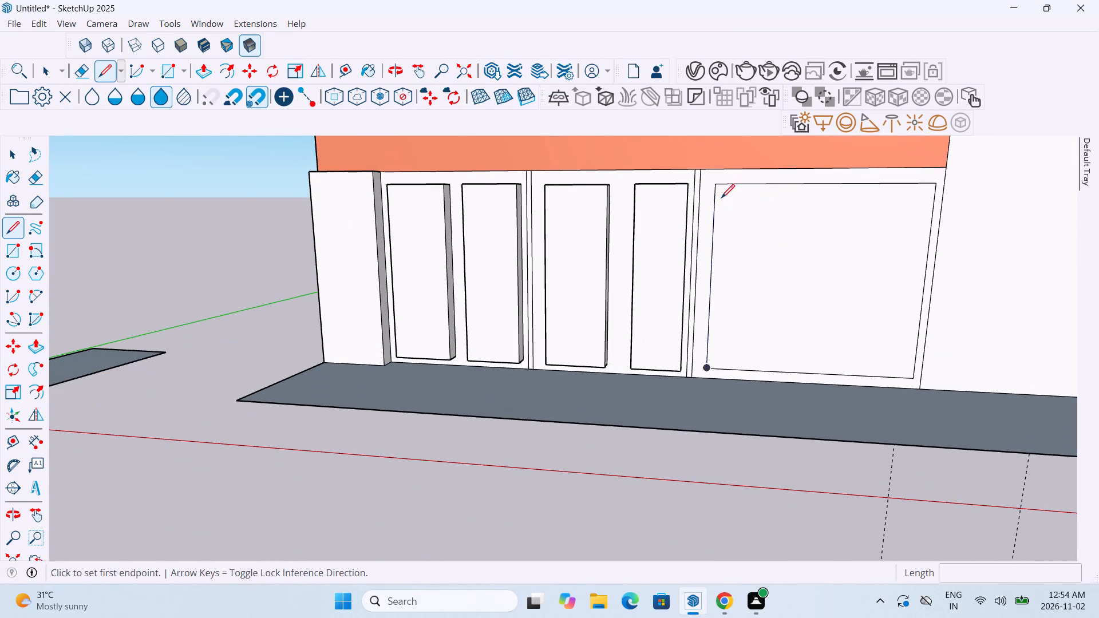
scroll(746, 183, up, 5)
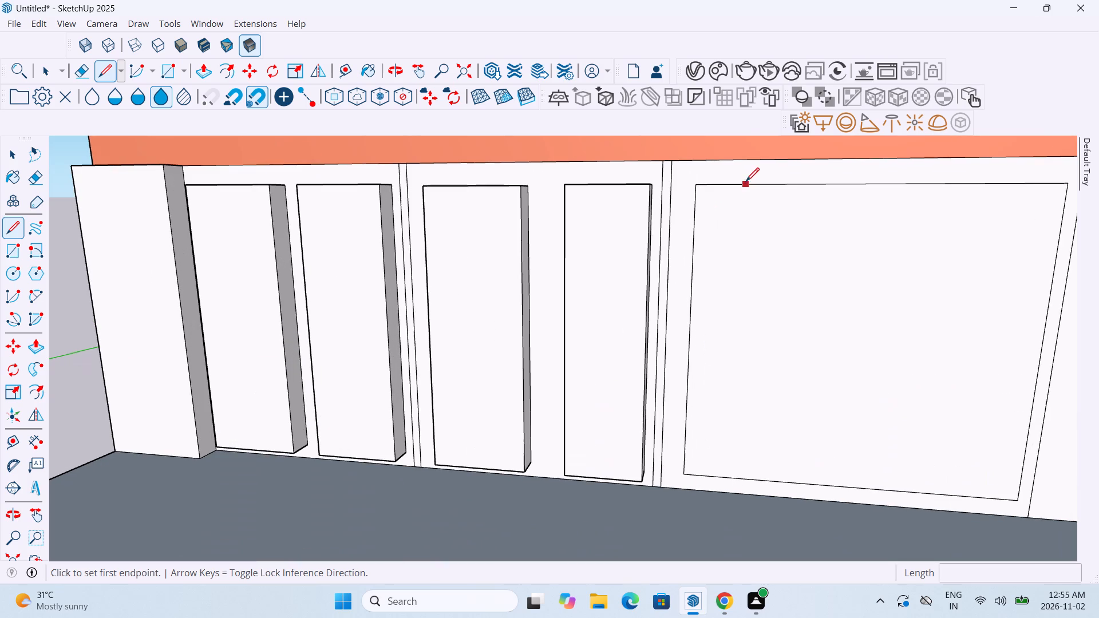
click(711, 188)
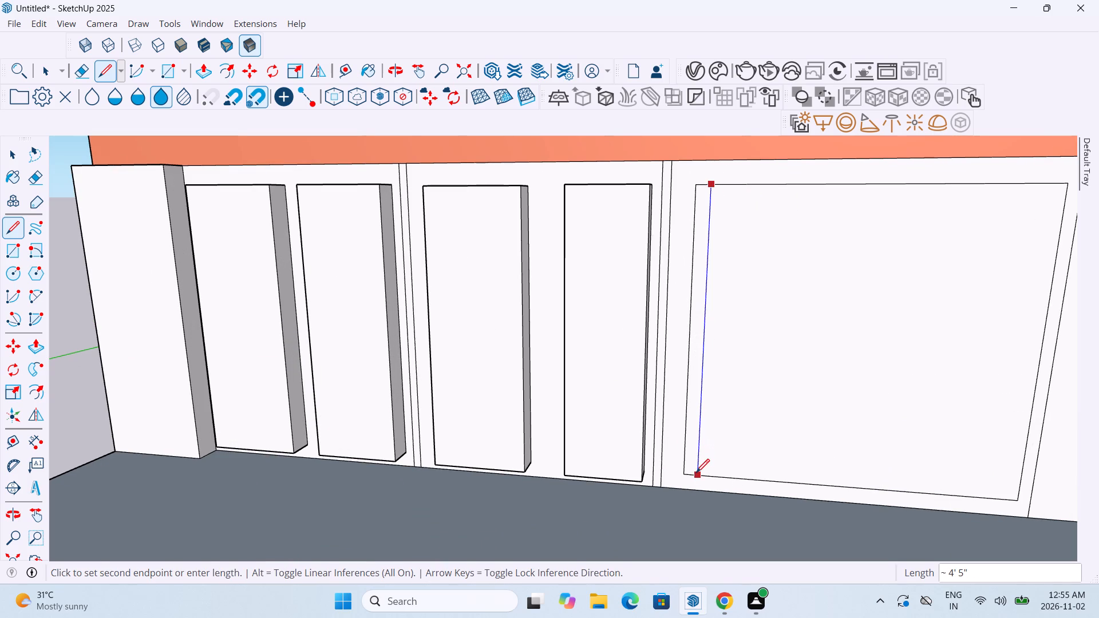
click(696, 474)
click(725, 187)
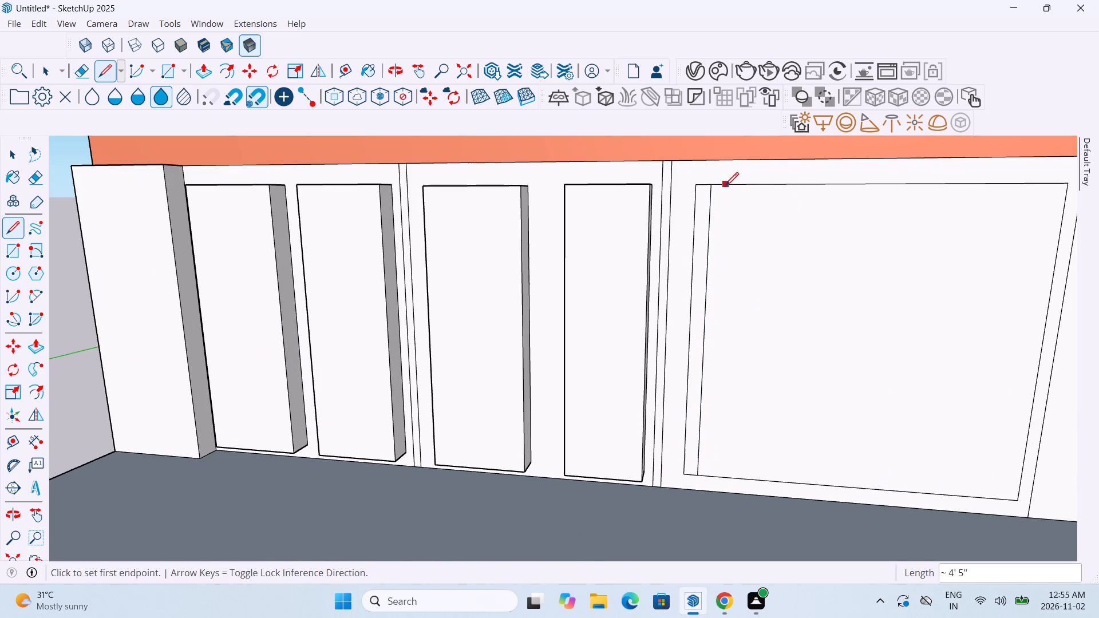
click(711, 472)
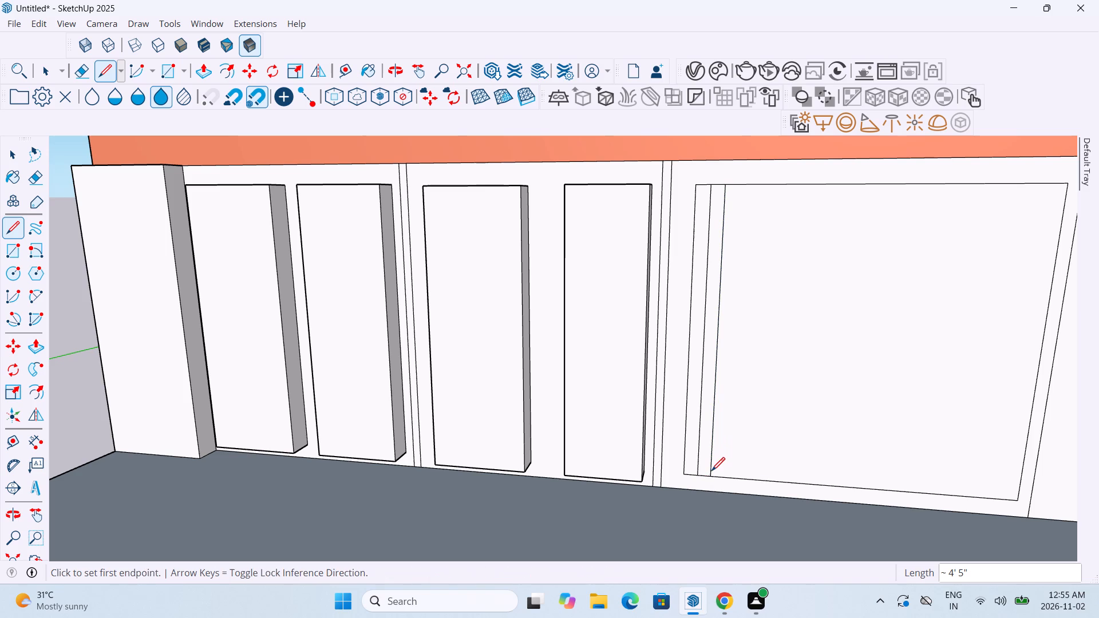
click(740, 188)
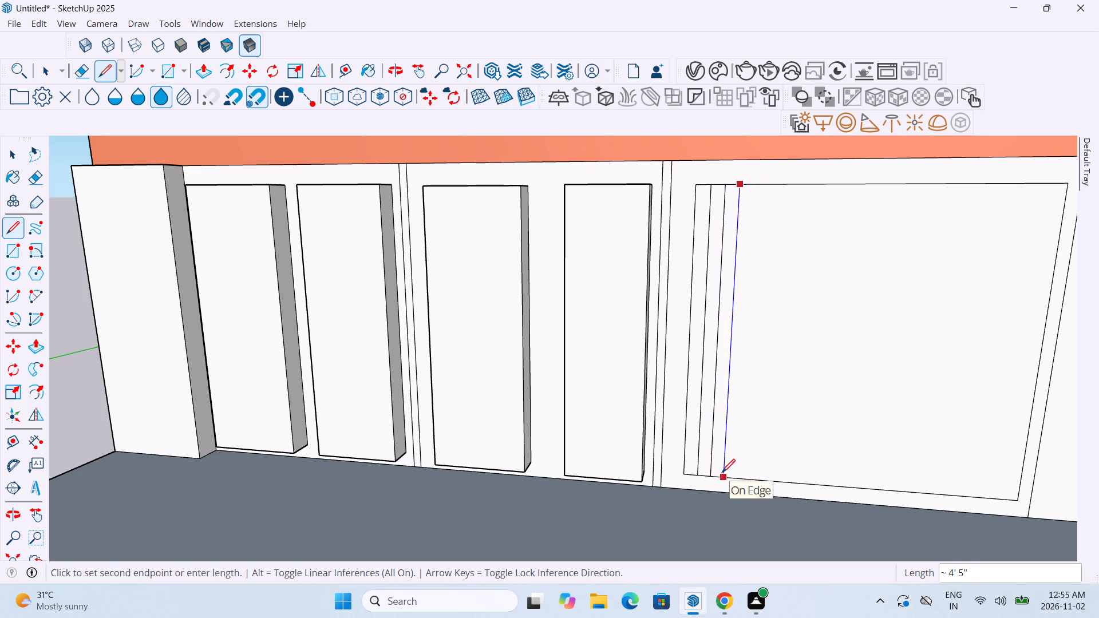
click(722, 474)
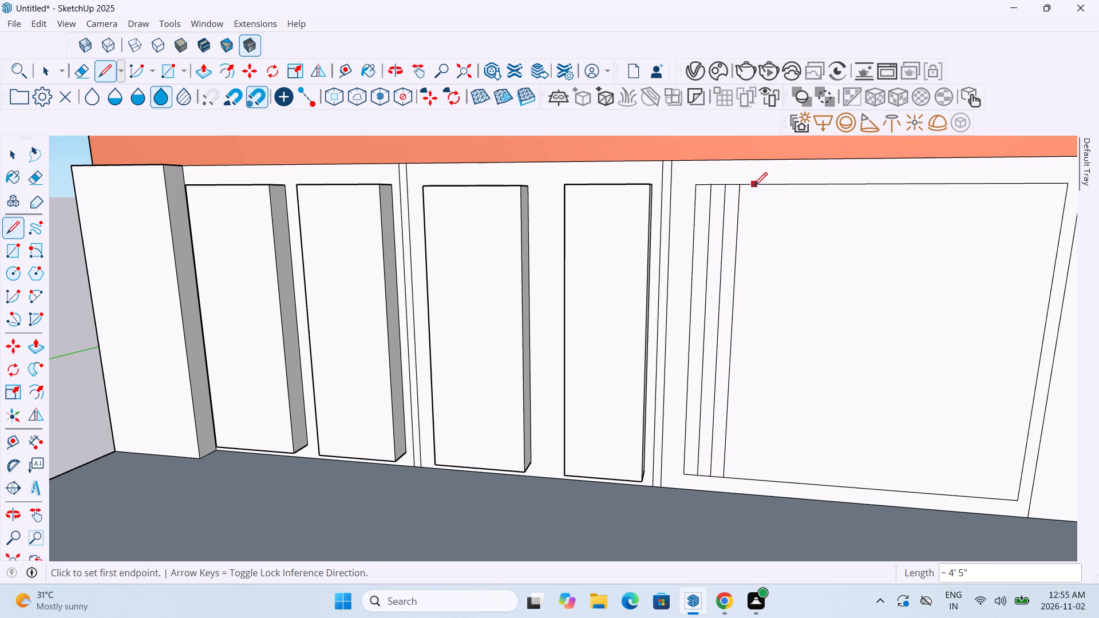
click(754, 187)
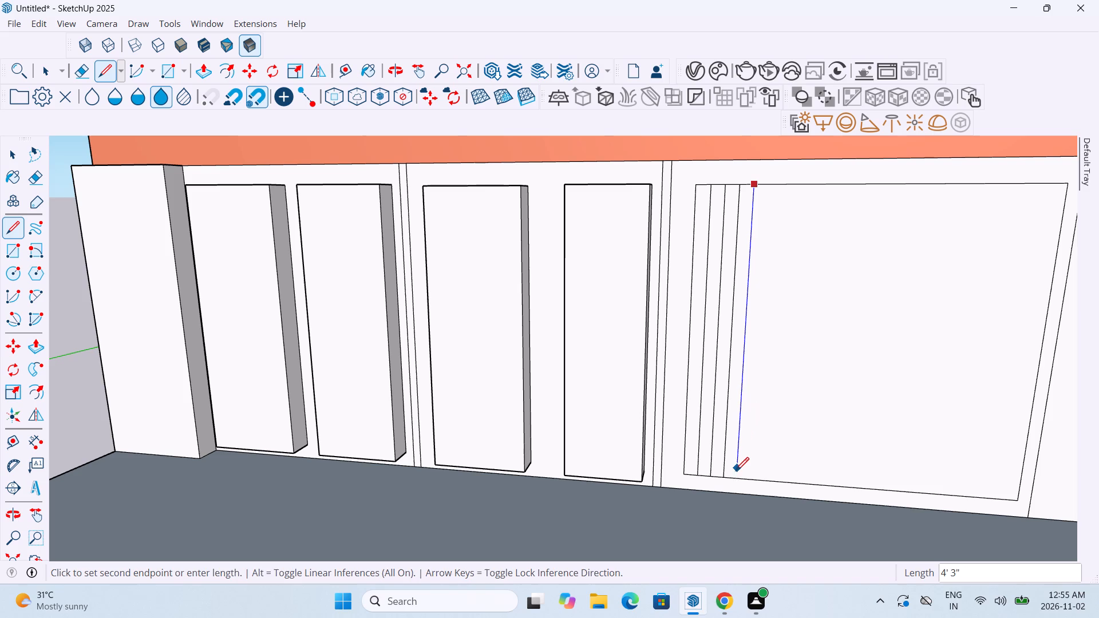
click(736, 475)
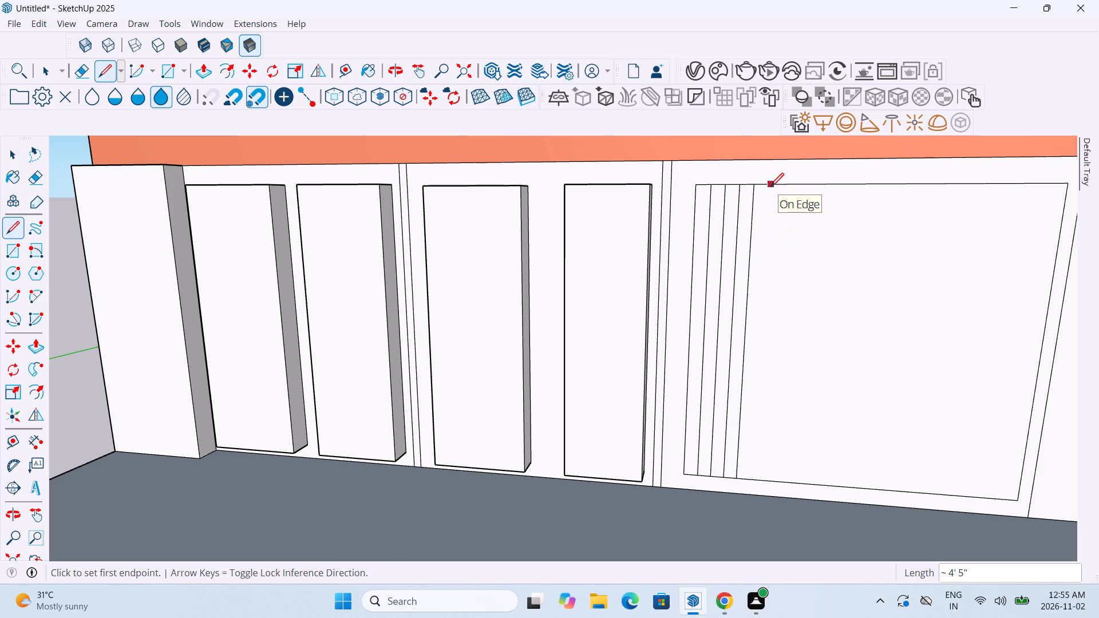
Add four more evenly spaced full-height vertical lines, about 4' 5" long, beyond the first four in the large rectangle.
click(769, 188)
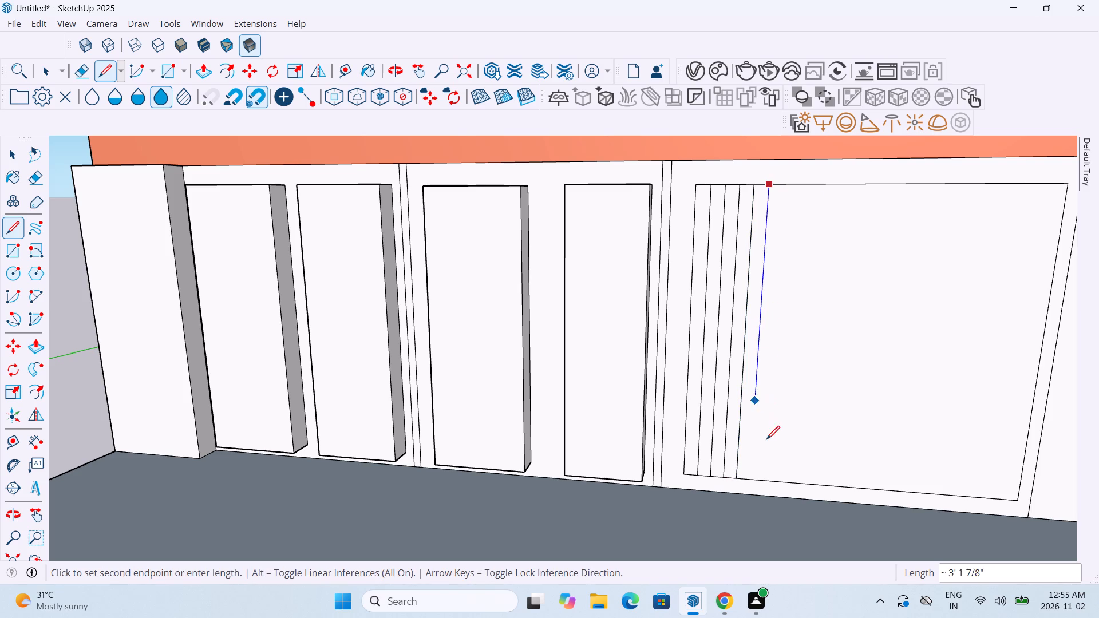
click(750, 478)
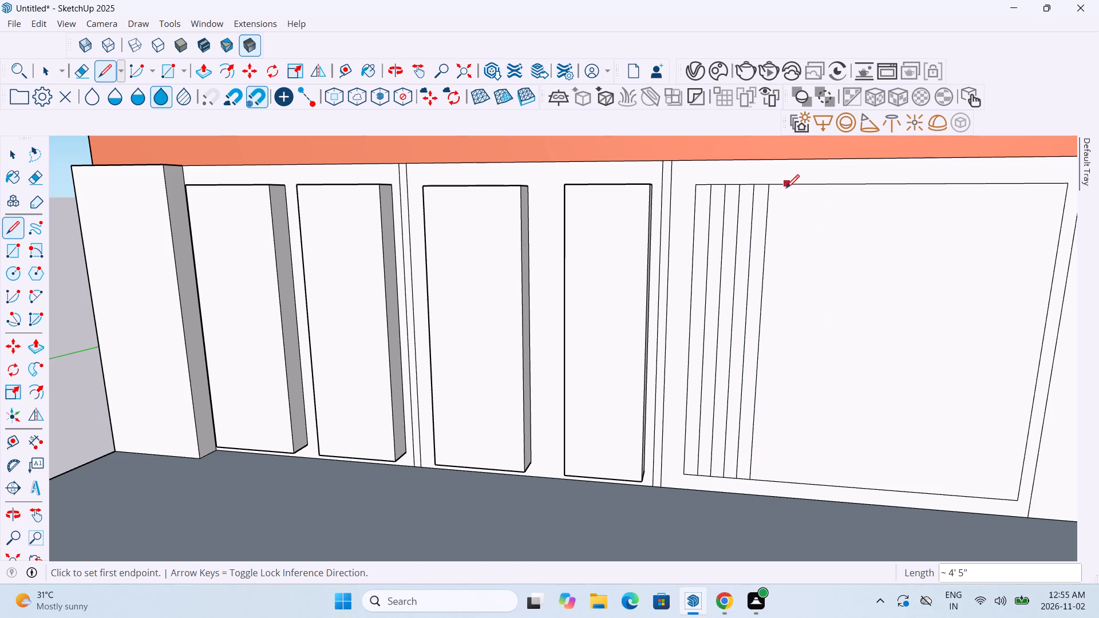
click(781, 188)
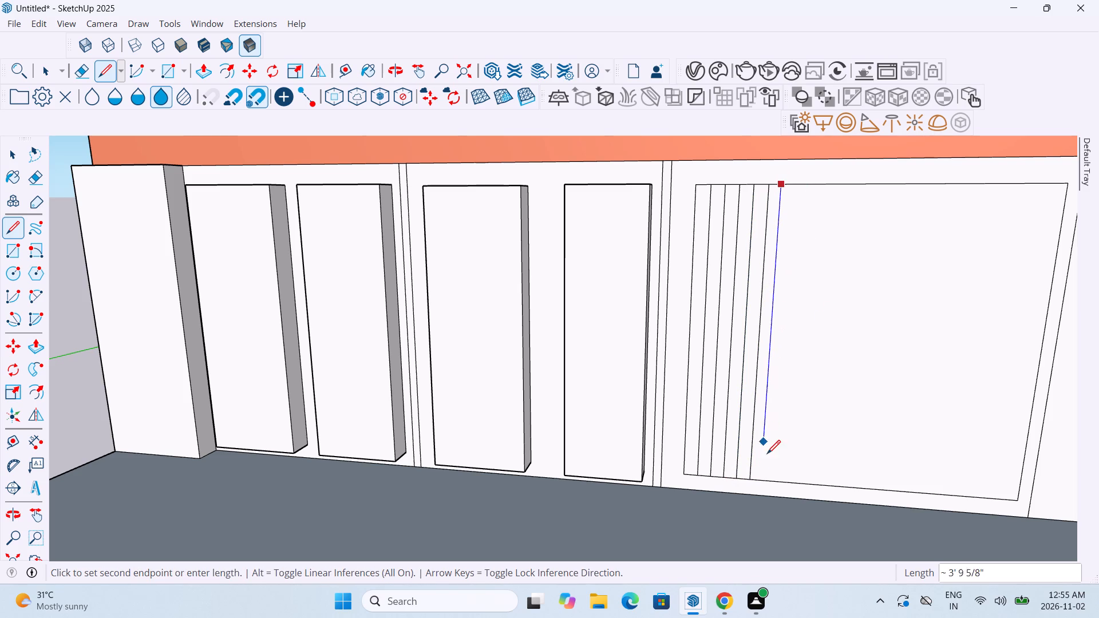
click(766, 476)
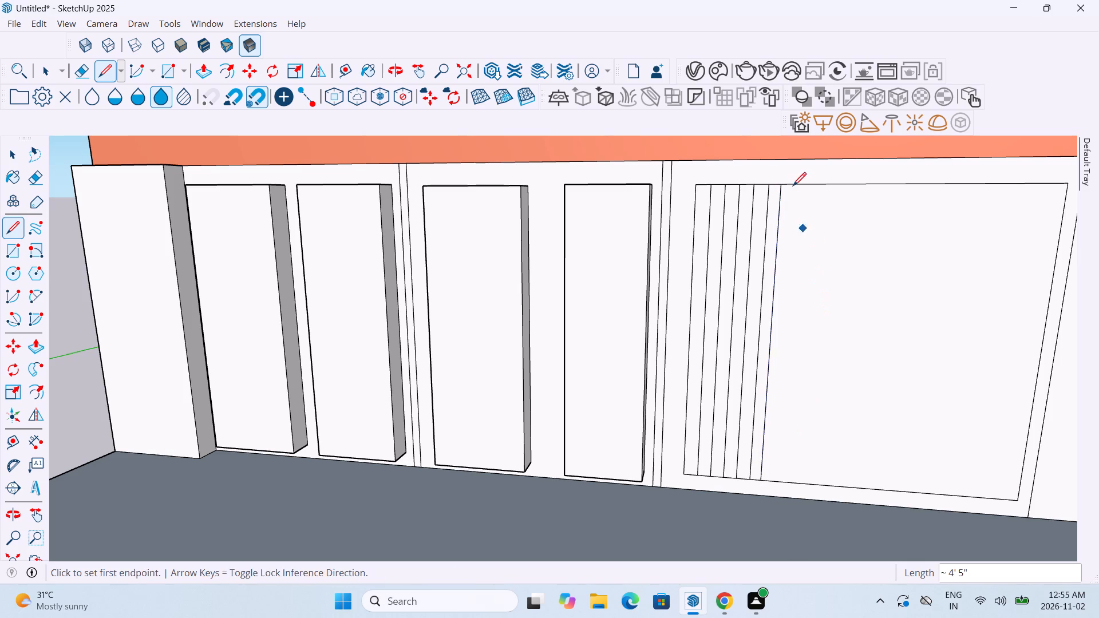
click(793, 187)
click(773, 477)
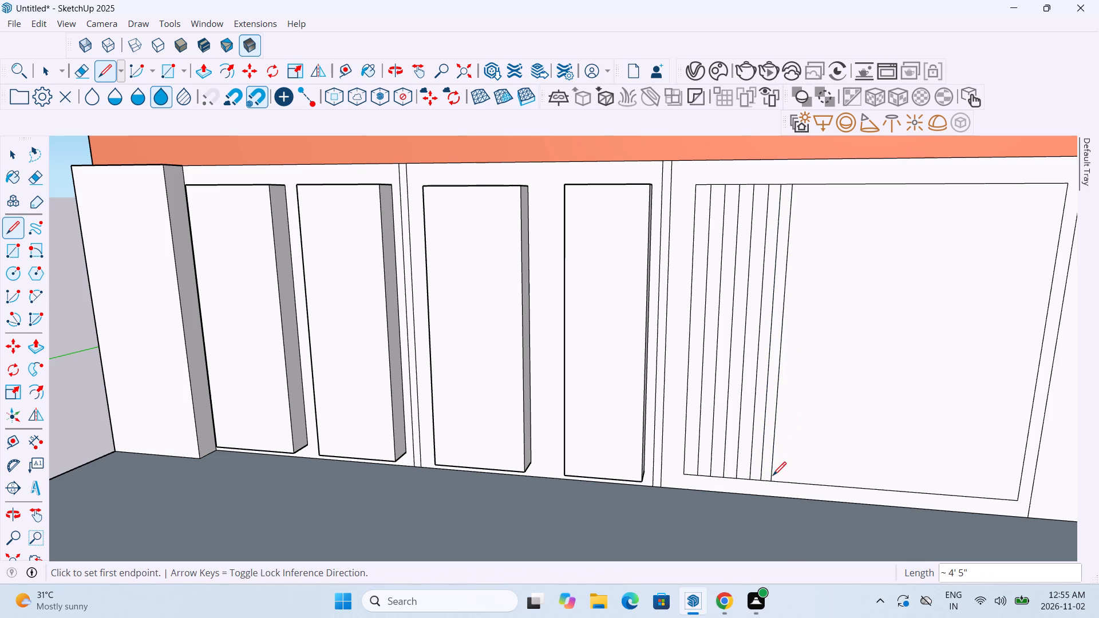
click(804, 185)
click(784, 480)
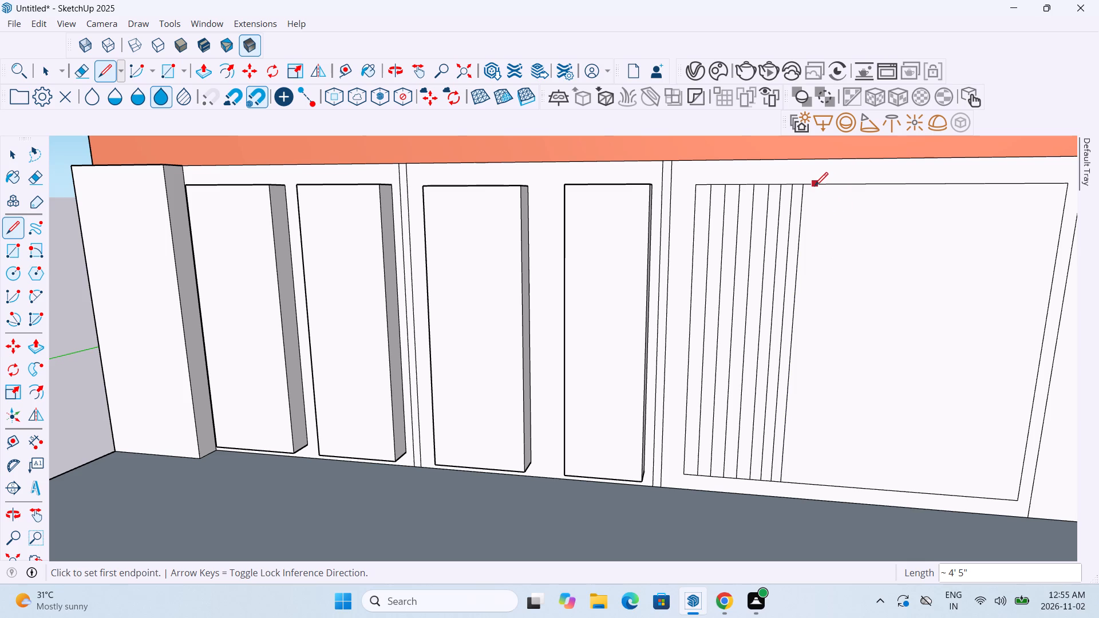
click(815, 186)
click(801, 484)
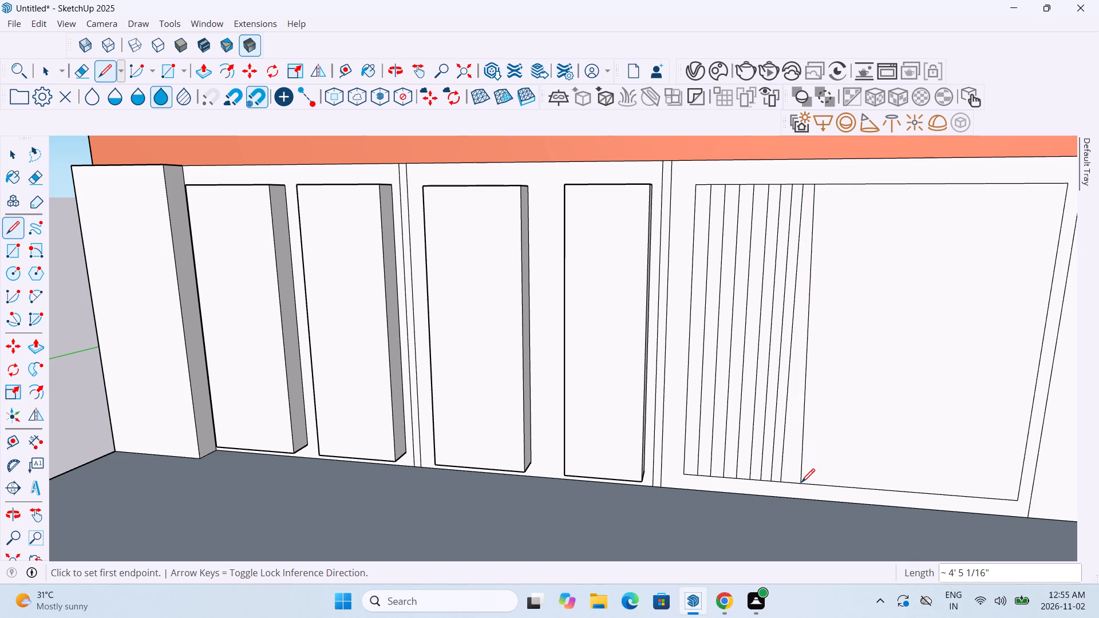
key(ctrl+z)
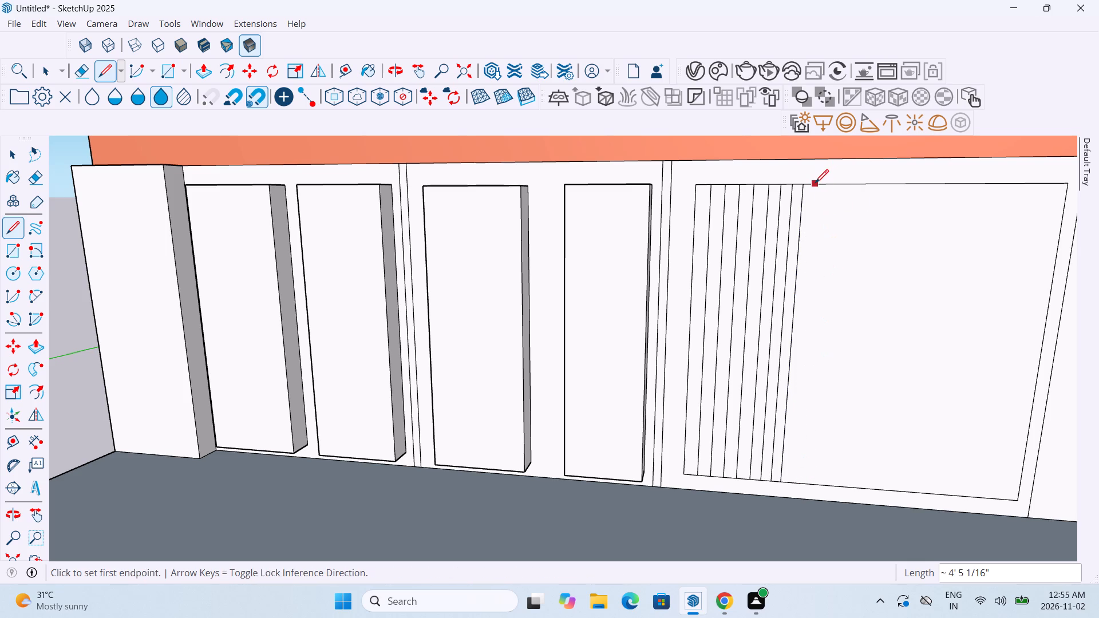
Draw the ninth to twelfth vertical lines, about 4' 5" long, between the large rectangle's top and bottom edges at the same close spacing.
click(815, 184)
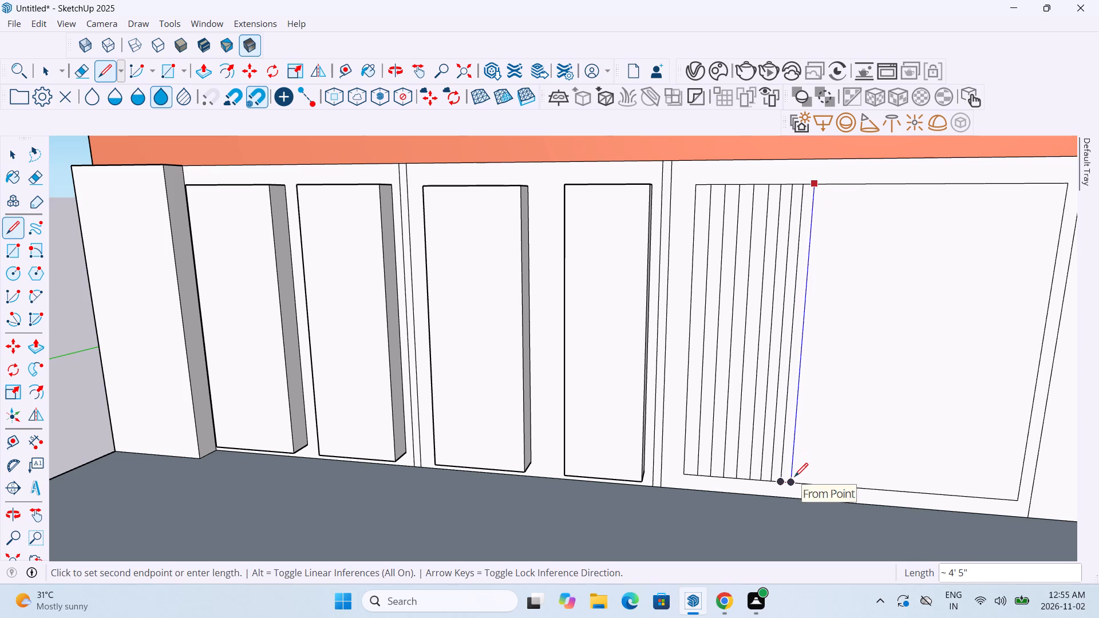
click(794, 478)
click(829, 185)
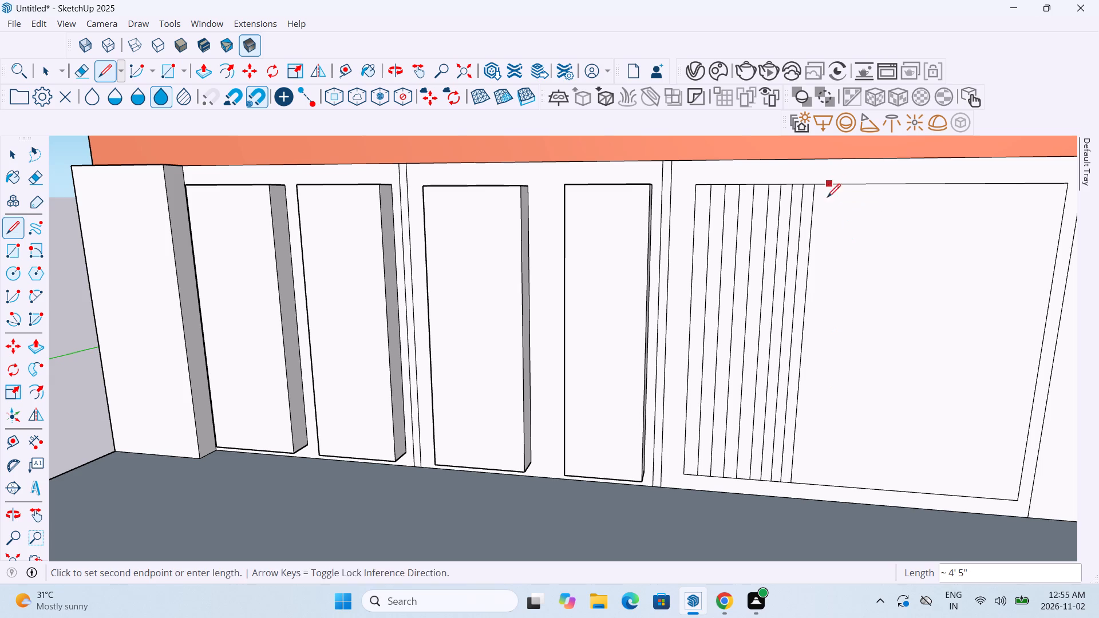
click(803, 481)
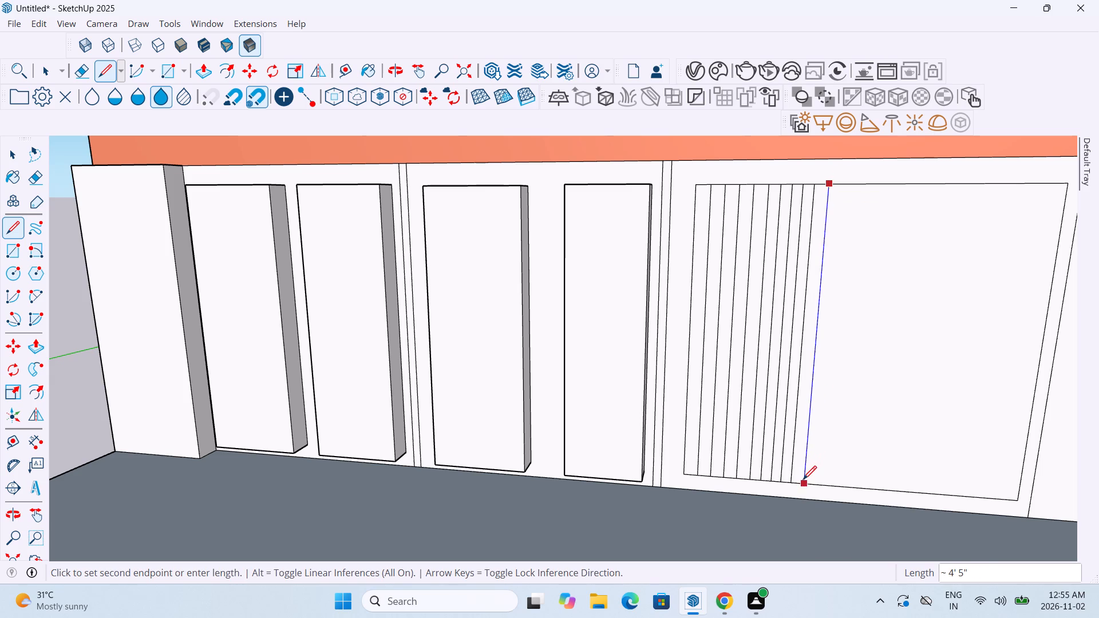
click(840, 187)
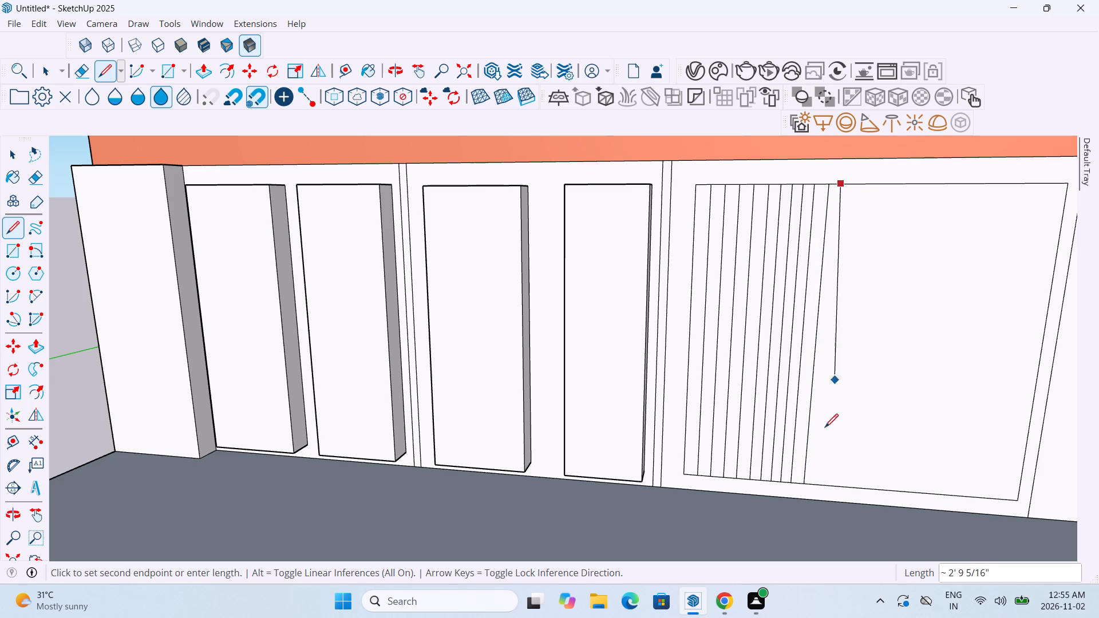
click(819, 482)
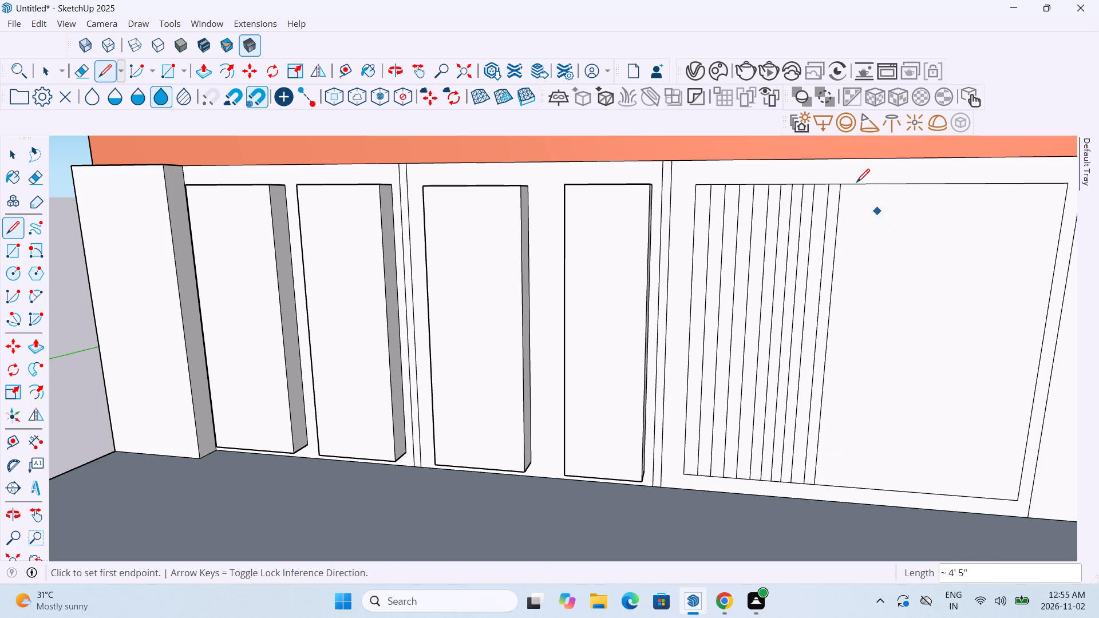
click(851, 188)
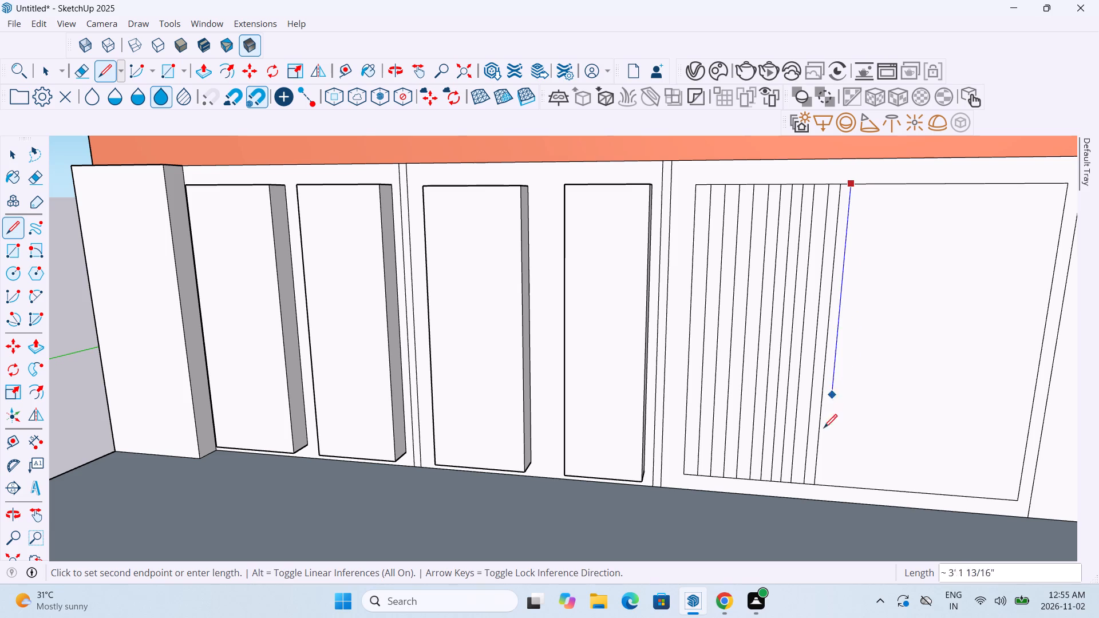
click(827, 482)
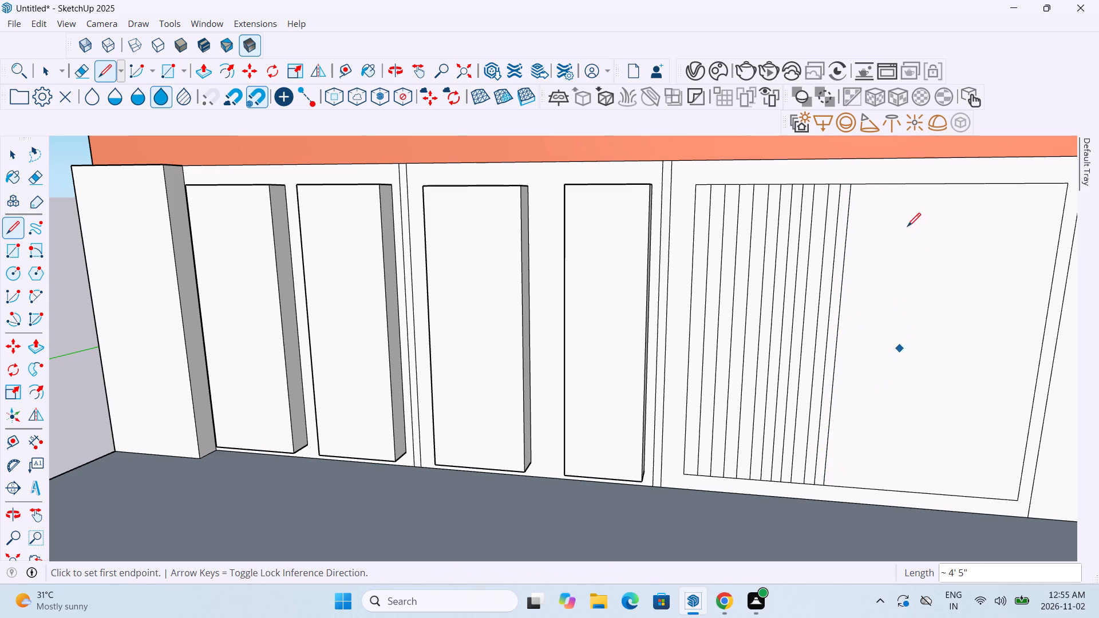
Draw the thirteenth to sixteenth vertical lines, about 4' 5" long, continuing the close spacing toward the large rectangle's far edge.
click(860, 187)
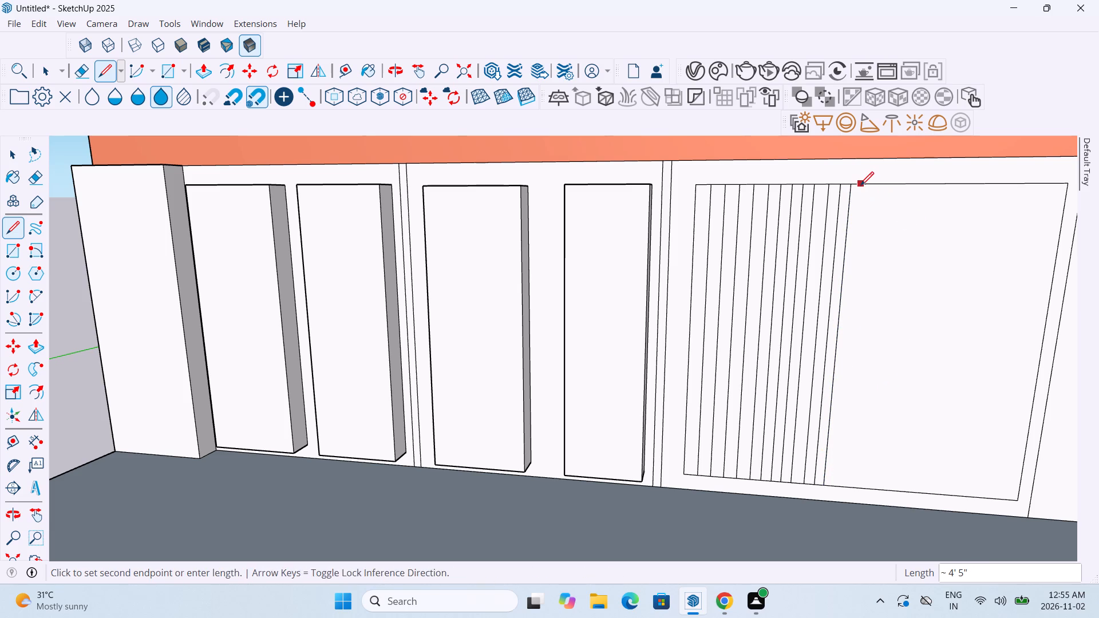
click(834, 486)
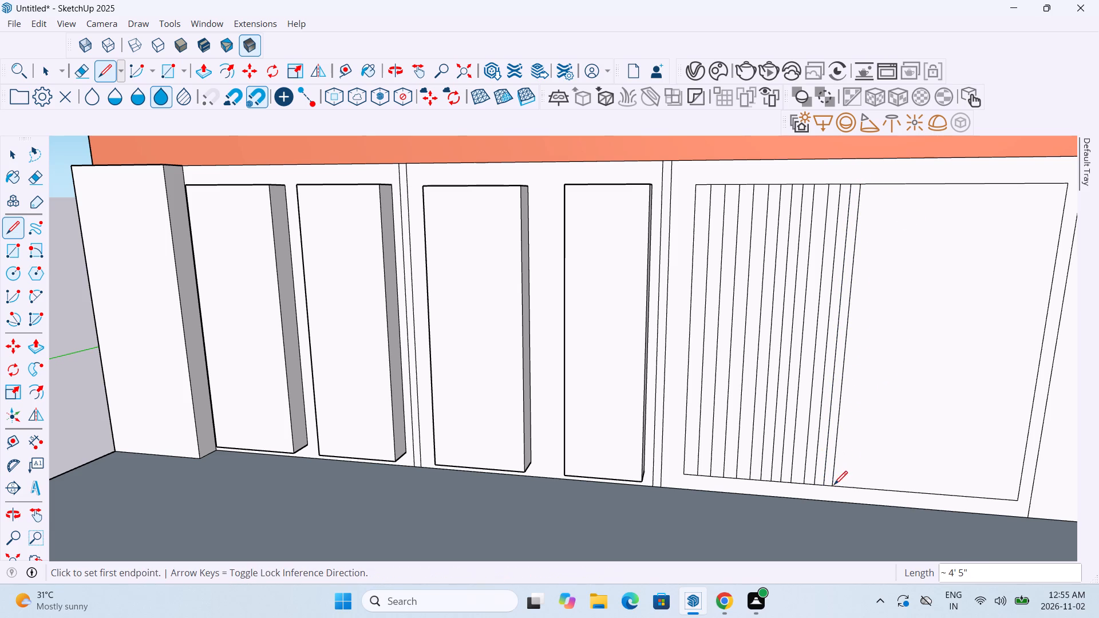
click(872, 187)
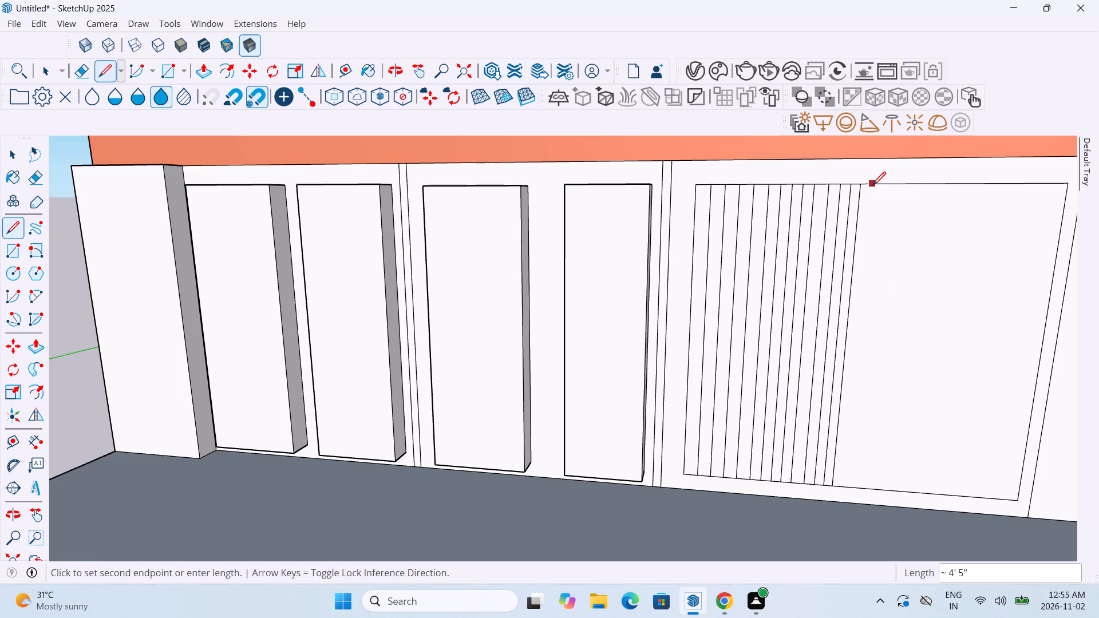
click(847, 486)
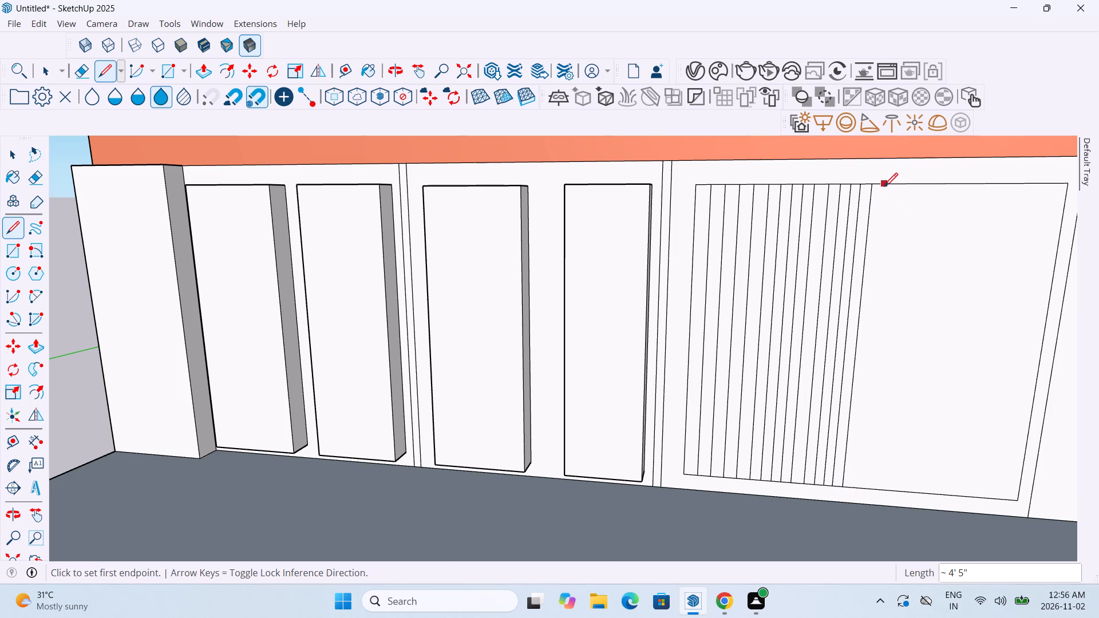
click(884, 188)
click(861, 490)
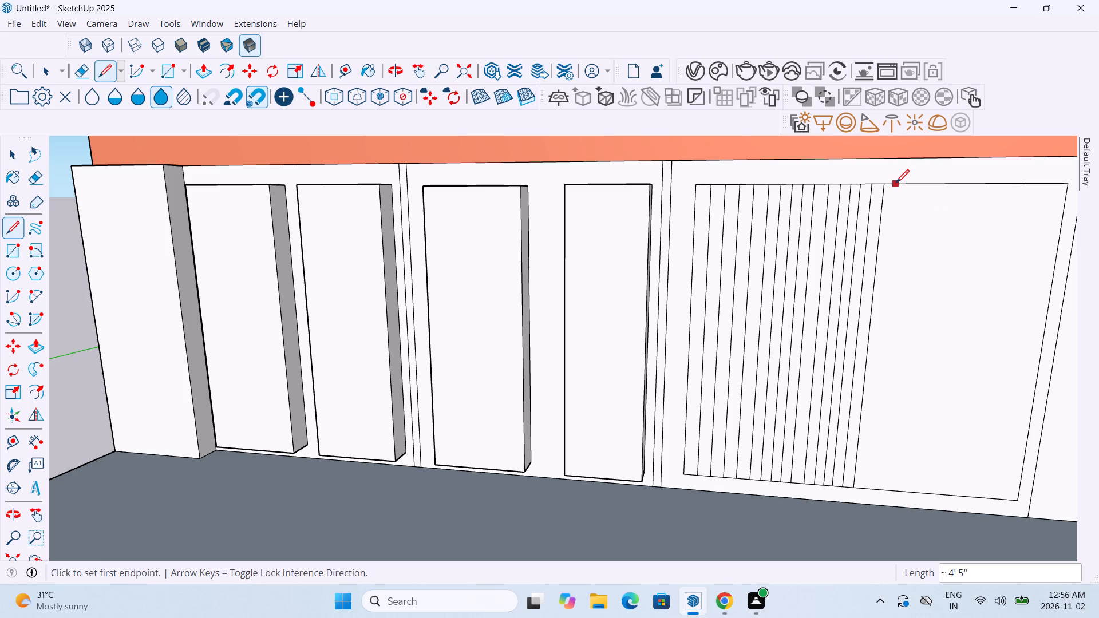
click(896, 184)
click(867, 487)
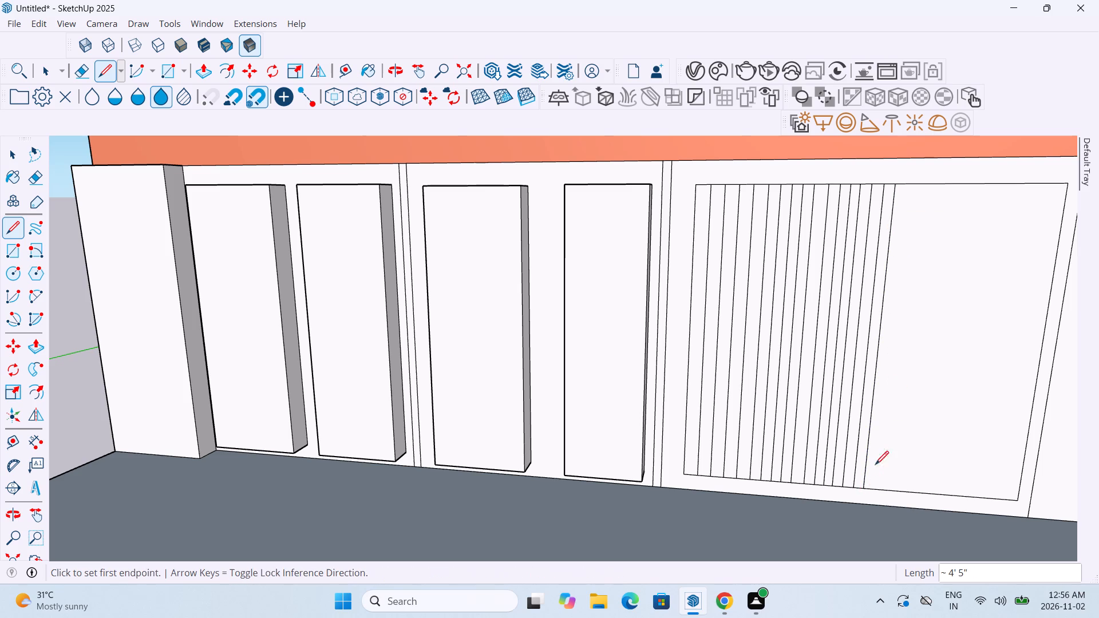
Draw the seventeenth to twentieth full-height vertical lines, about 4' 5" long, continuing the close spacing across the large rectangle.
click(906, 187)
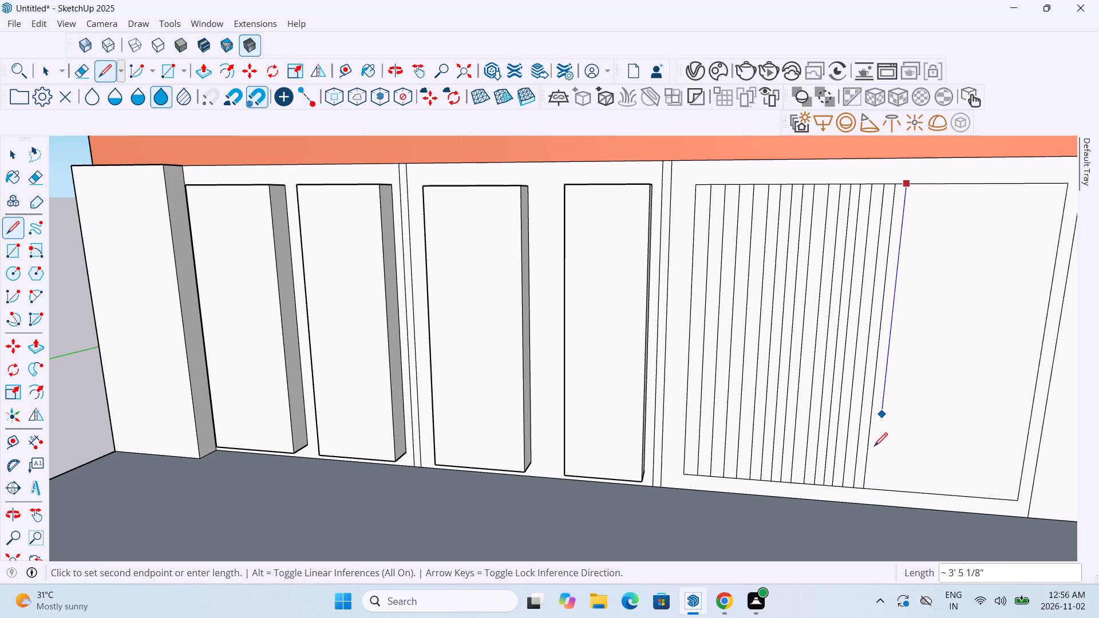
click(880, 487)
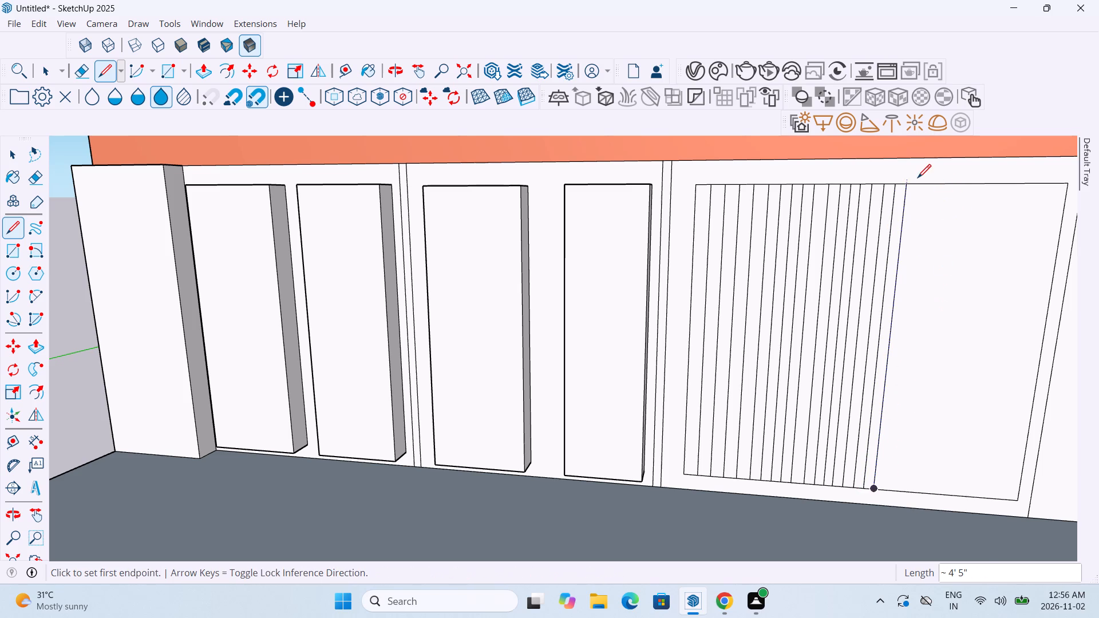
click(921, 182)
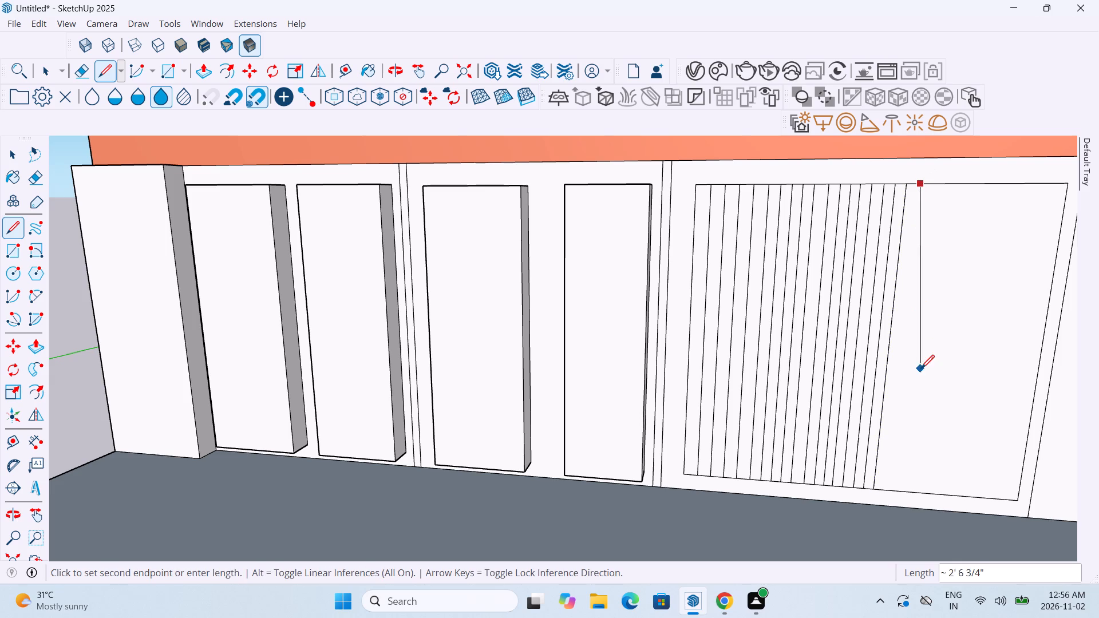
click(886, 487)
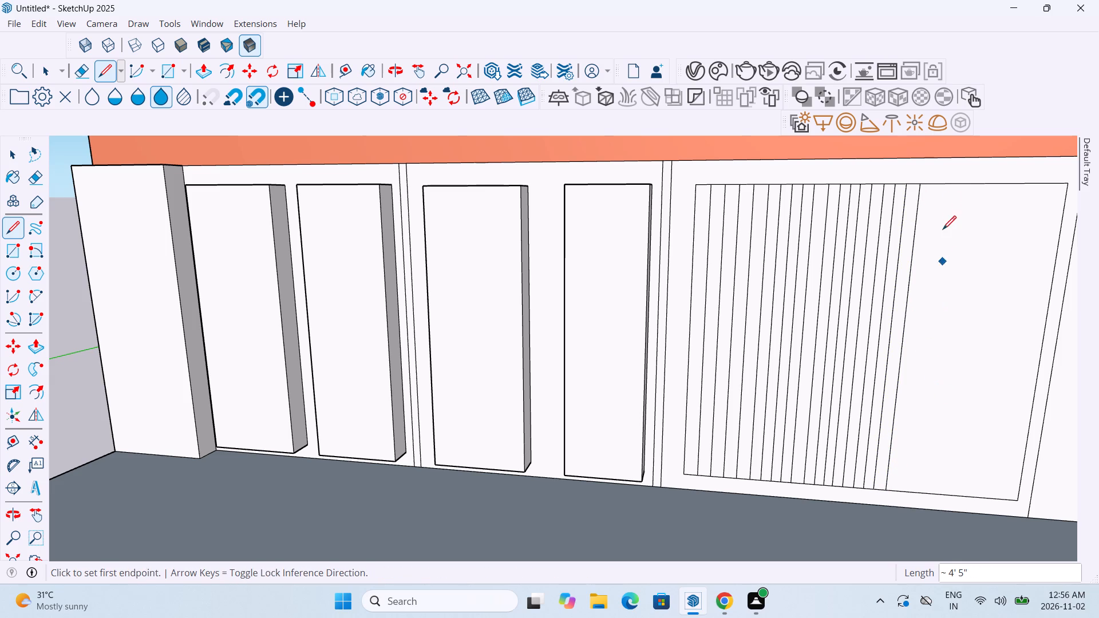
click(932, 185)
click(901, 489)
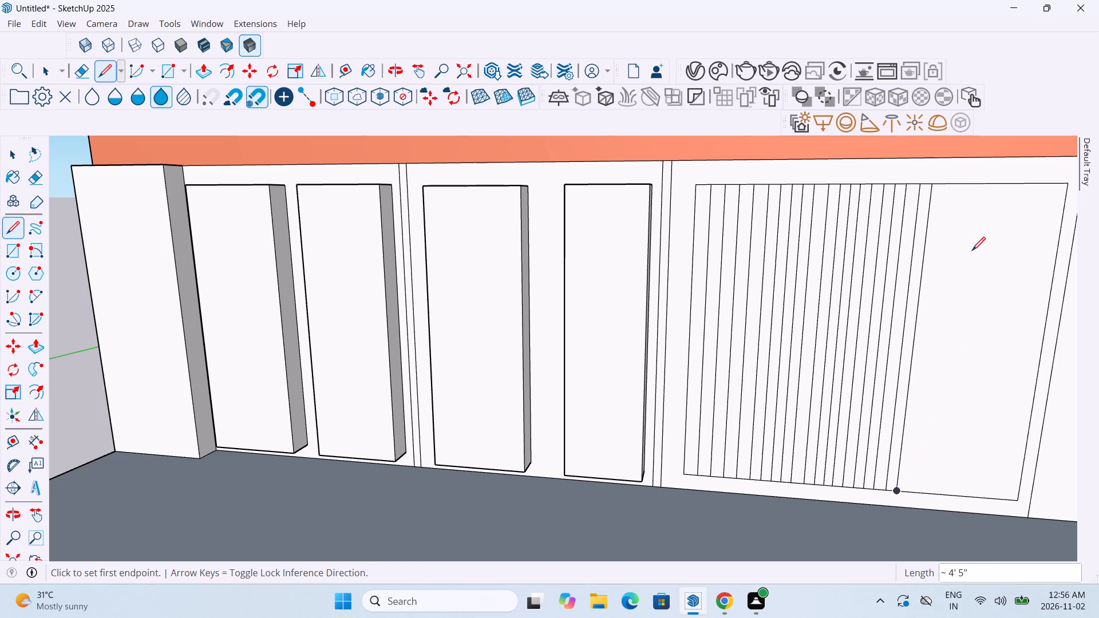
click(944, 188)
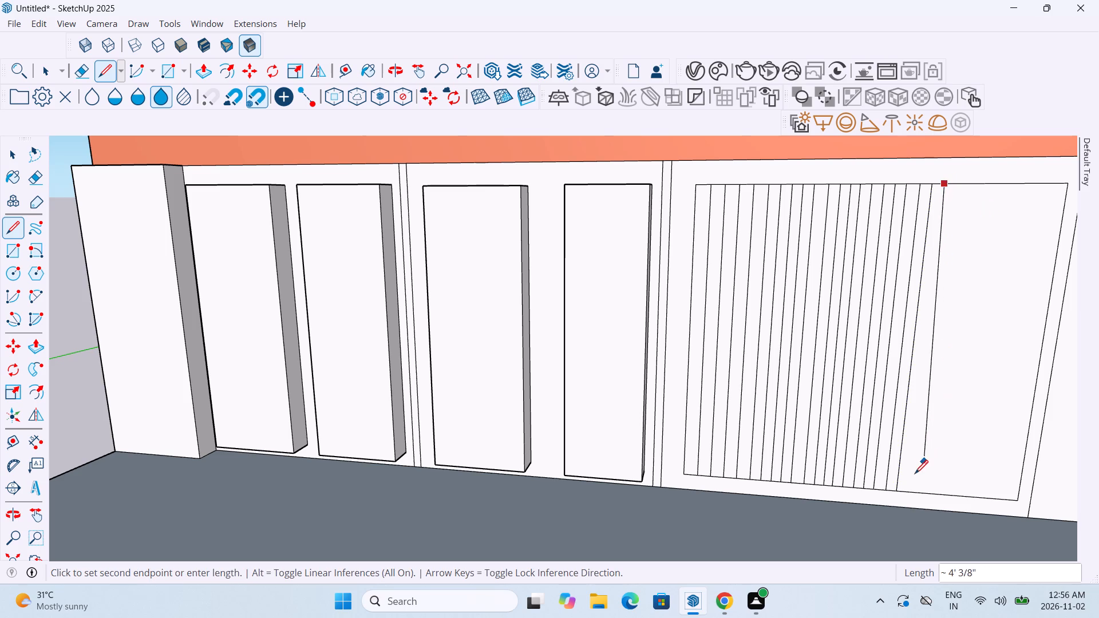
click(912, 488)
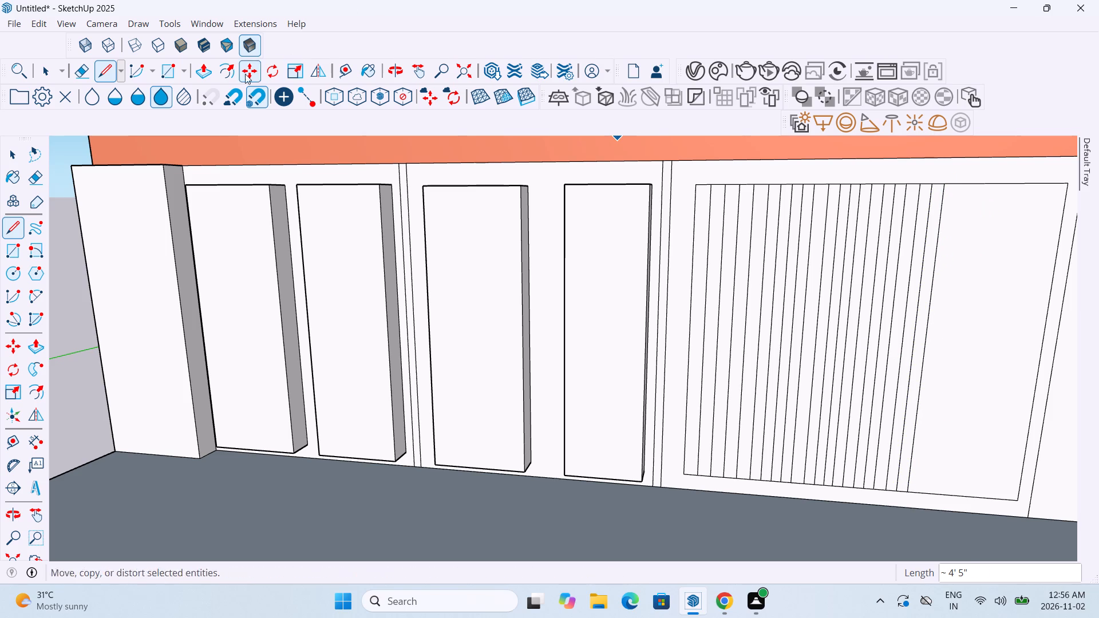
Offset the remaining wide area beside the vertical lines inward by about 3 3/16".
click(230, 68)
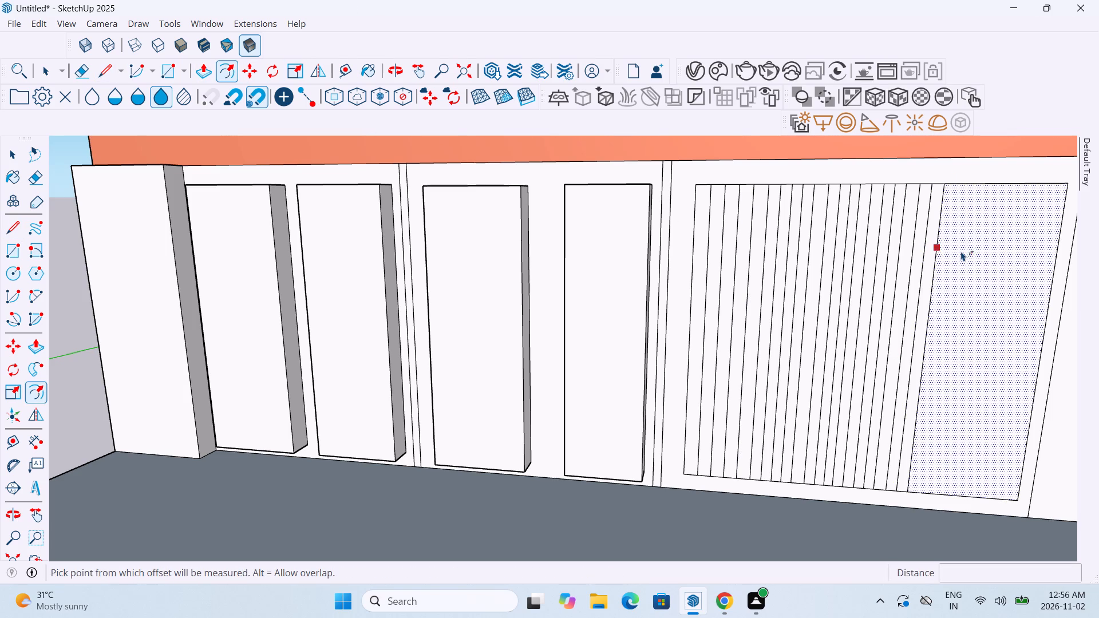
click(963, 253)
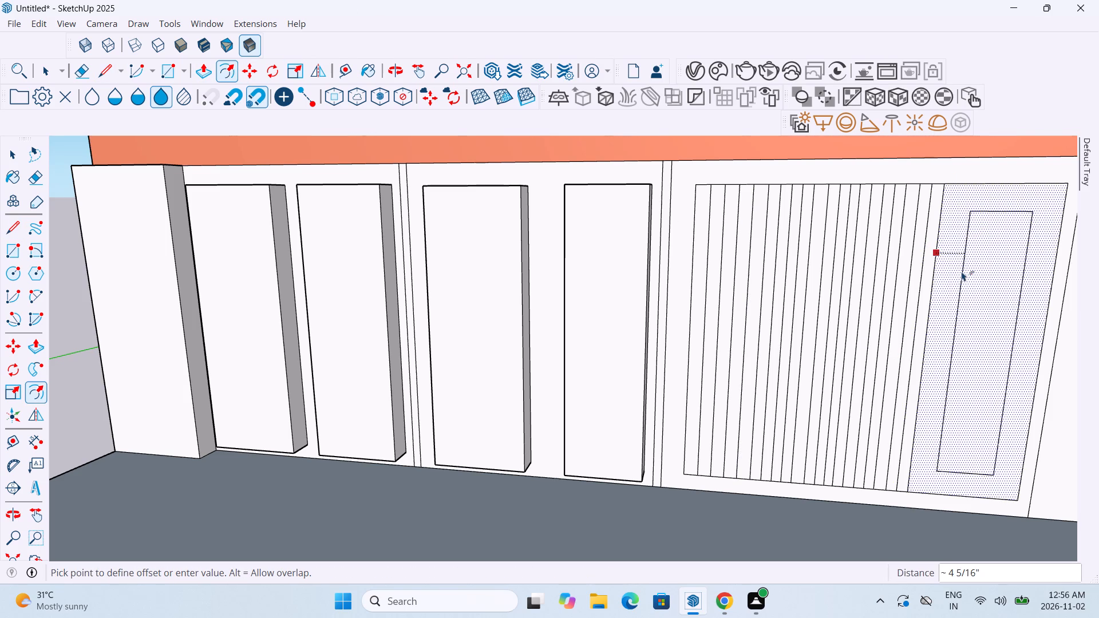
click(951, 300)
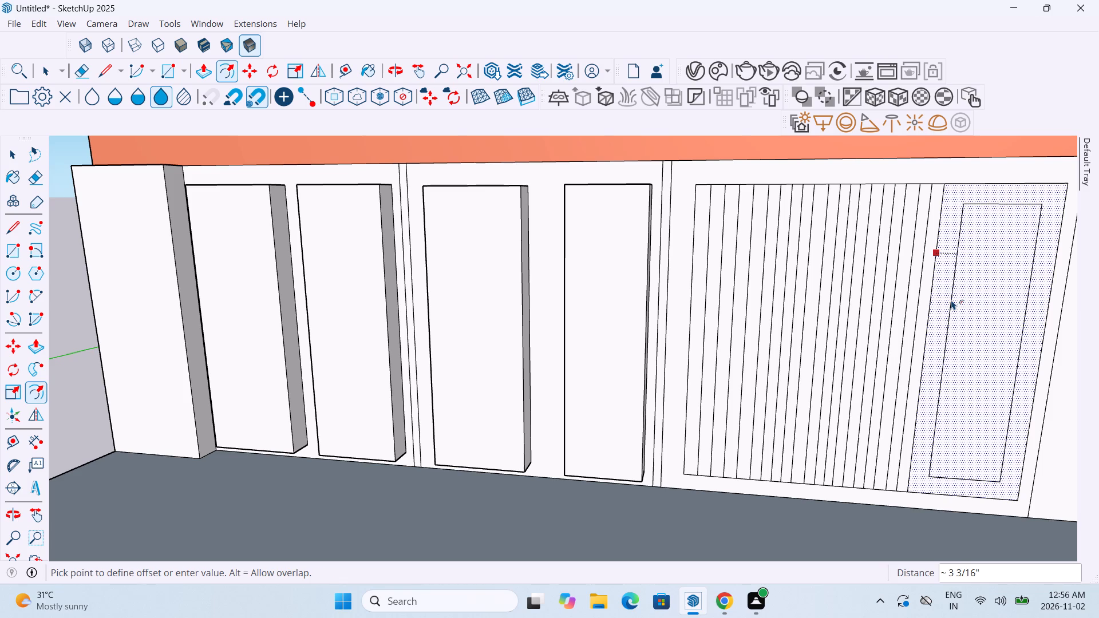
Push/Pull the inset rectangle beside the vertical lines outward by 5".
click(205, 70)
click(205, 70)
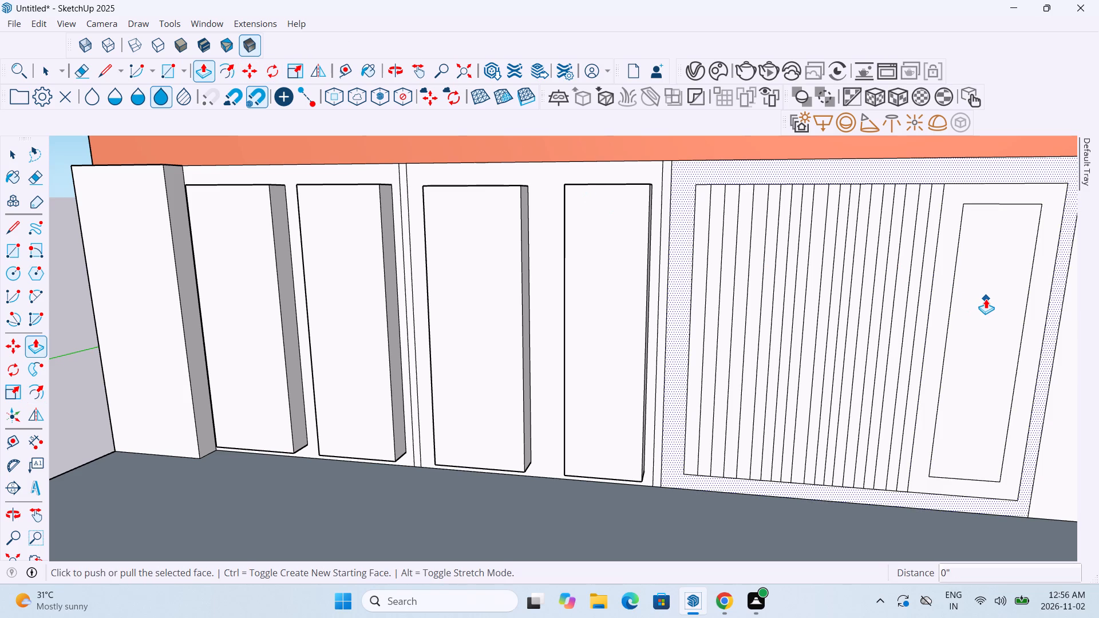
click(986, 299)
key(Escape)
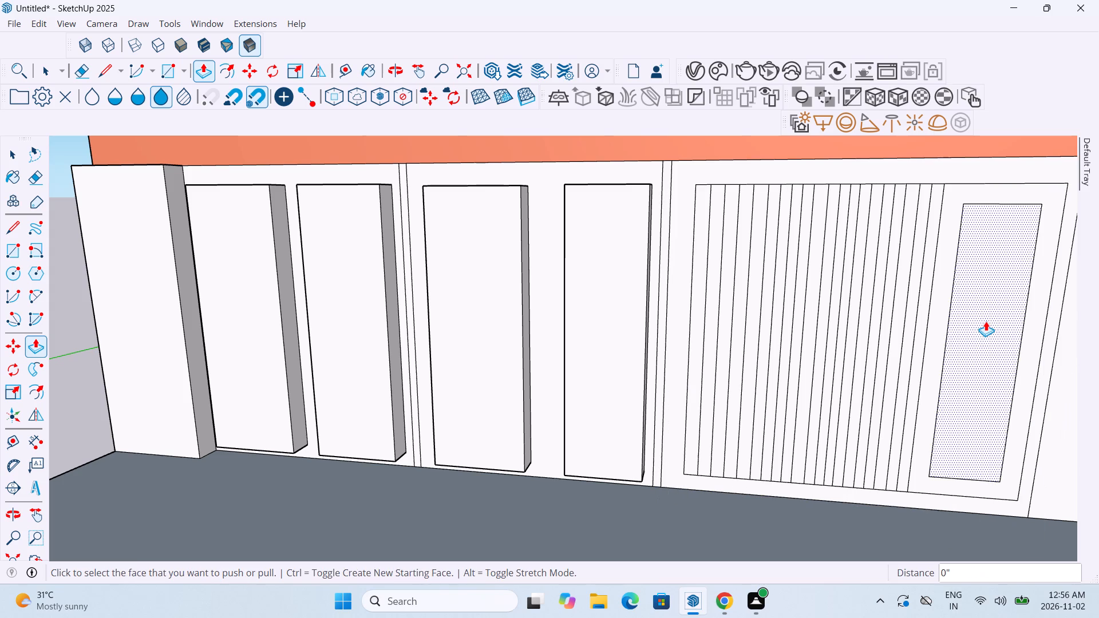
click(986, 321)
text(5")
key(Return)
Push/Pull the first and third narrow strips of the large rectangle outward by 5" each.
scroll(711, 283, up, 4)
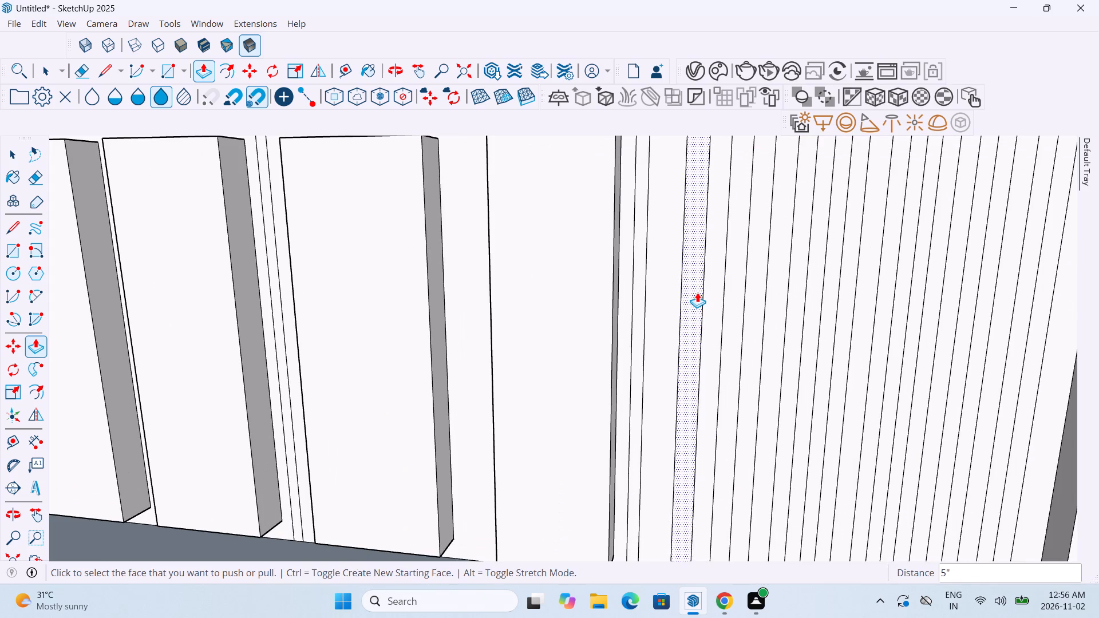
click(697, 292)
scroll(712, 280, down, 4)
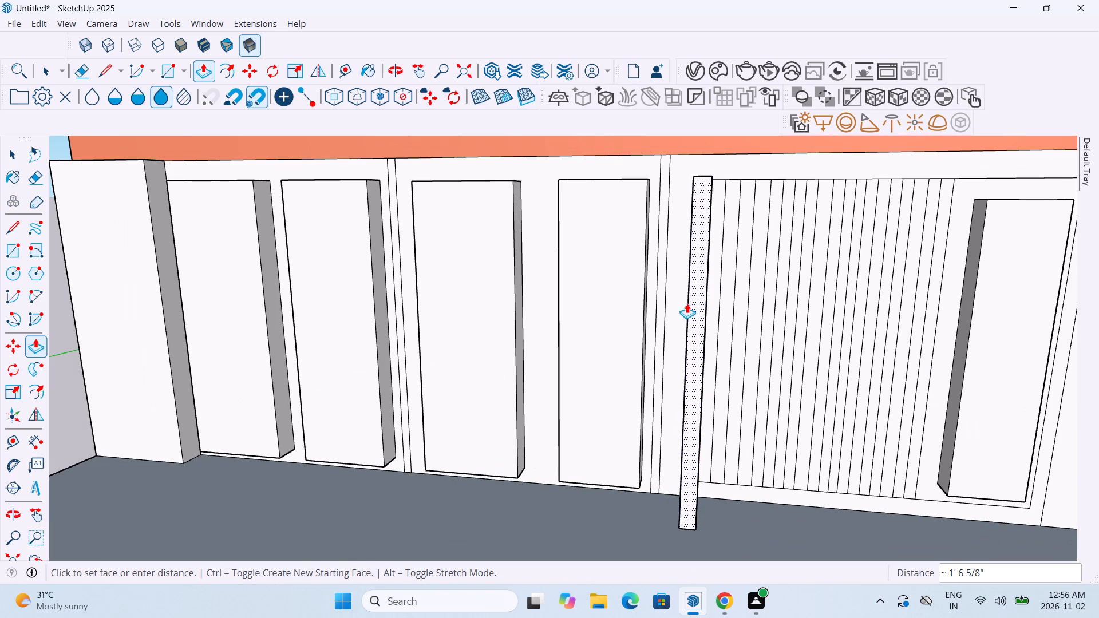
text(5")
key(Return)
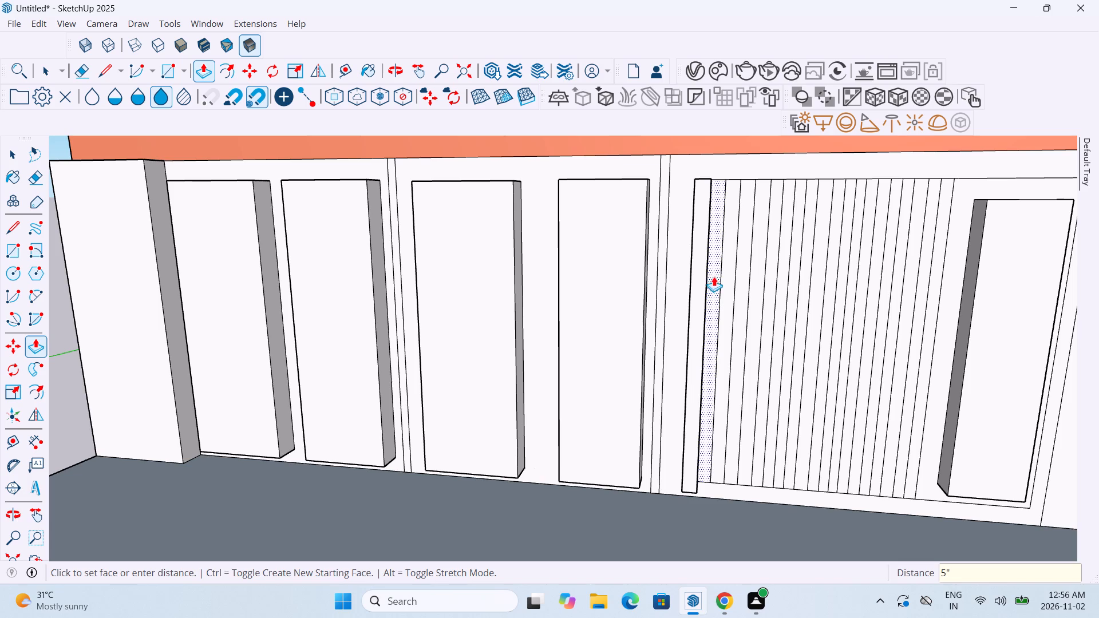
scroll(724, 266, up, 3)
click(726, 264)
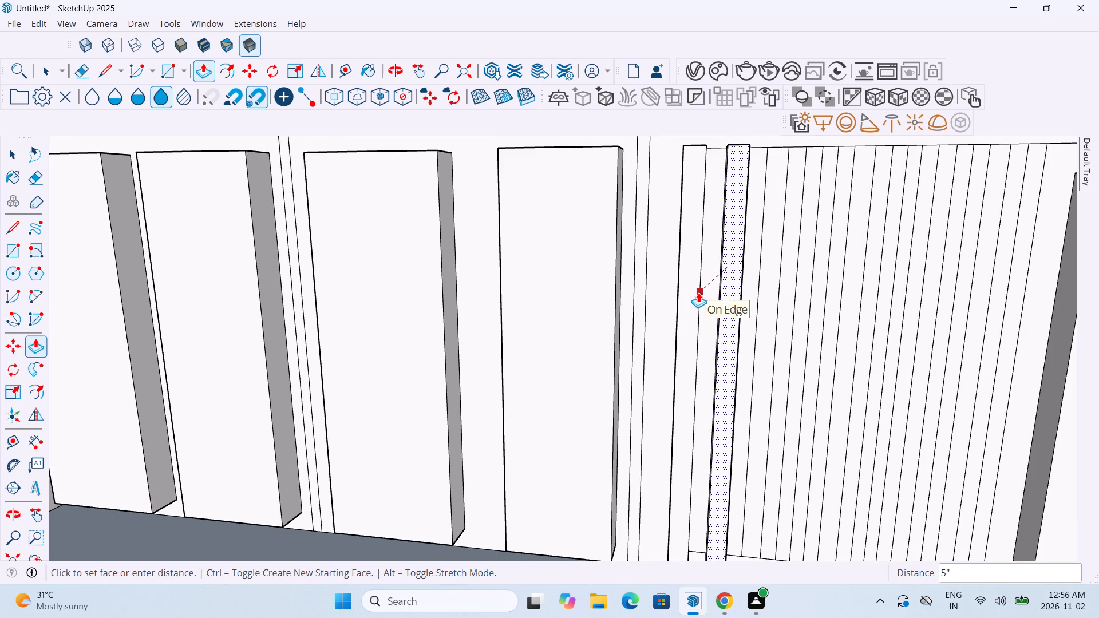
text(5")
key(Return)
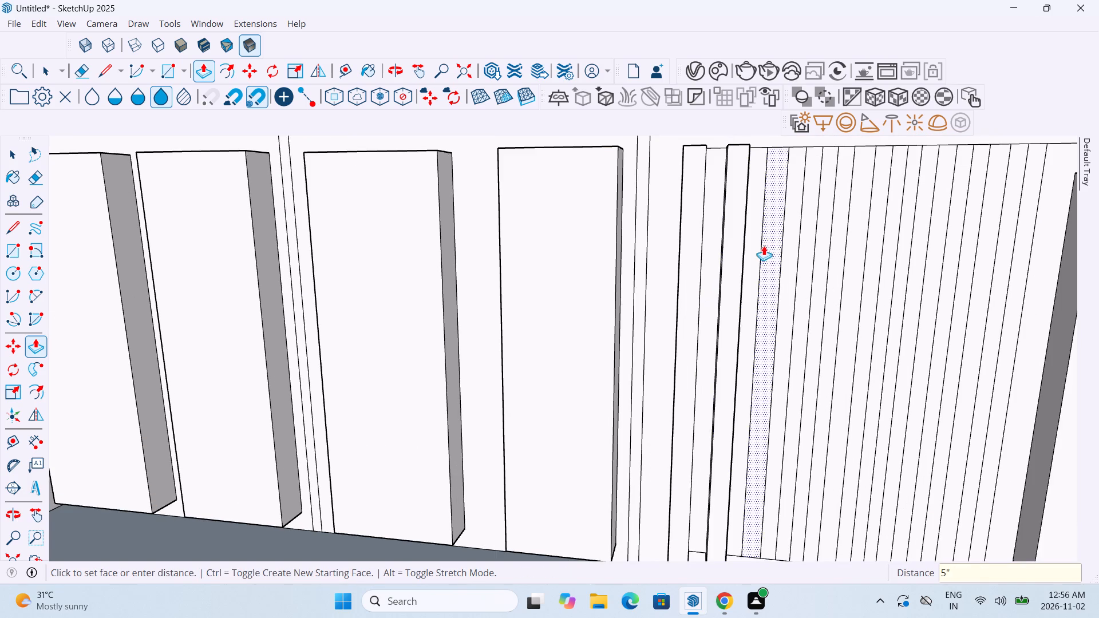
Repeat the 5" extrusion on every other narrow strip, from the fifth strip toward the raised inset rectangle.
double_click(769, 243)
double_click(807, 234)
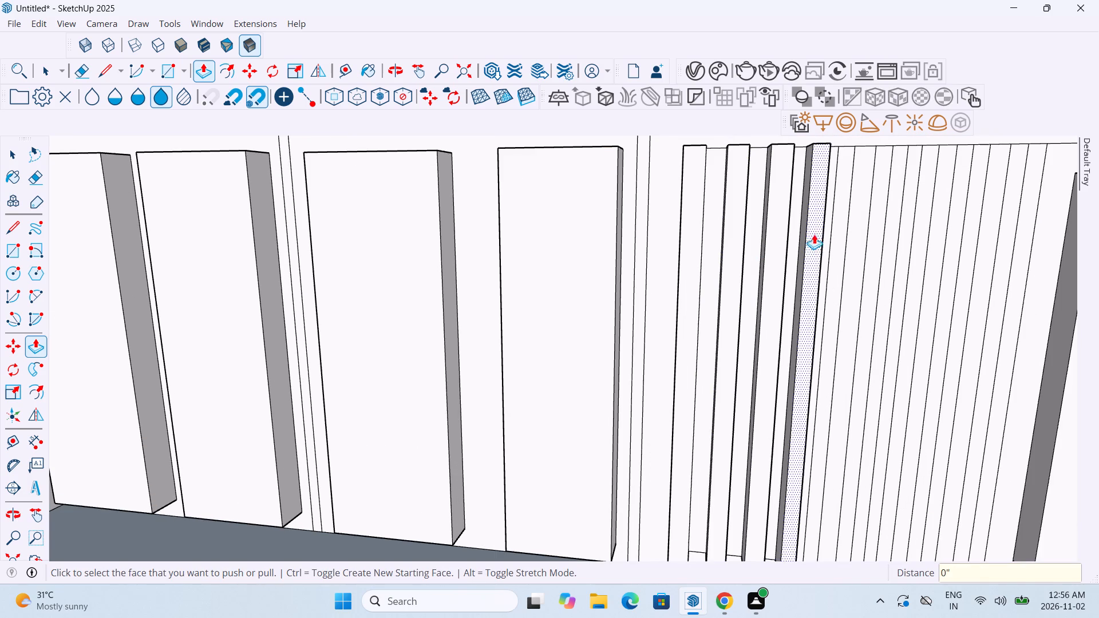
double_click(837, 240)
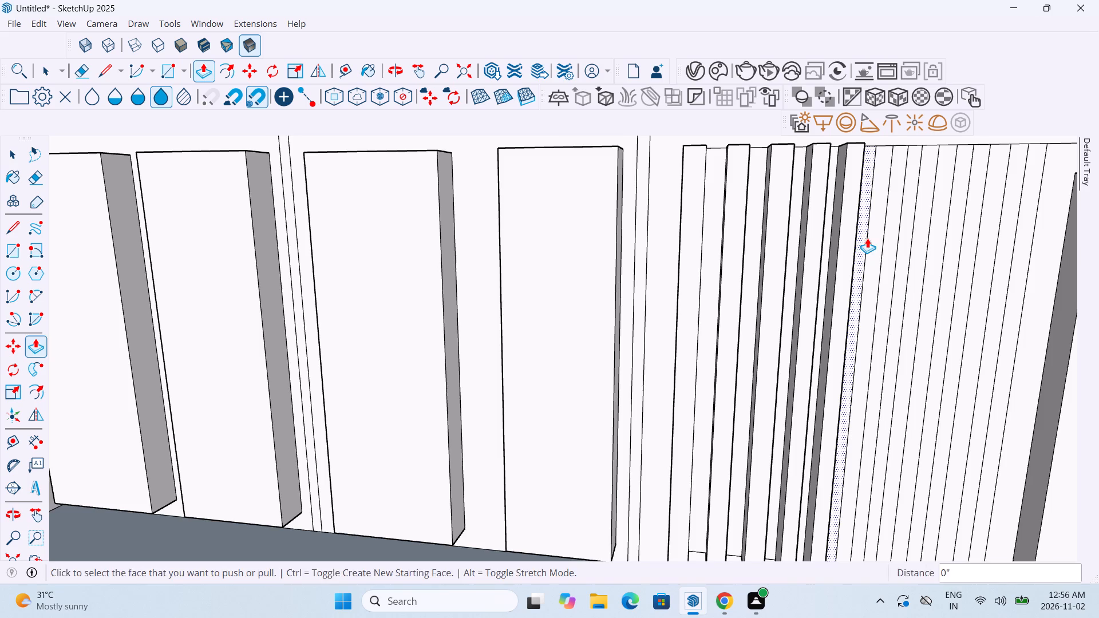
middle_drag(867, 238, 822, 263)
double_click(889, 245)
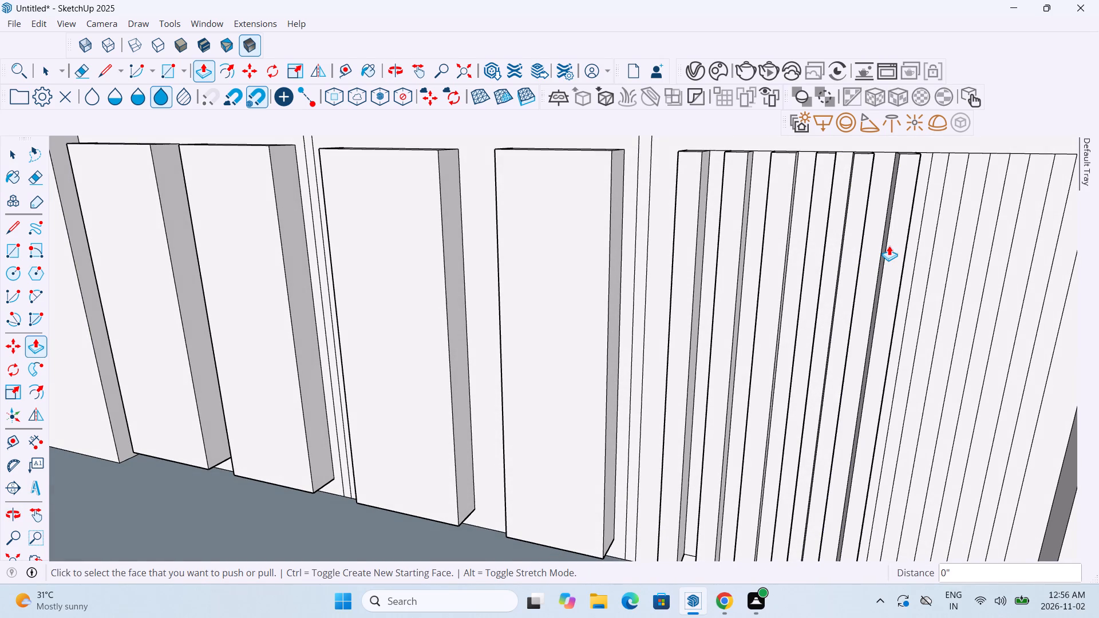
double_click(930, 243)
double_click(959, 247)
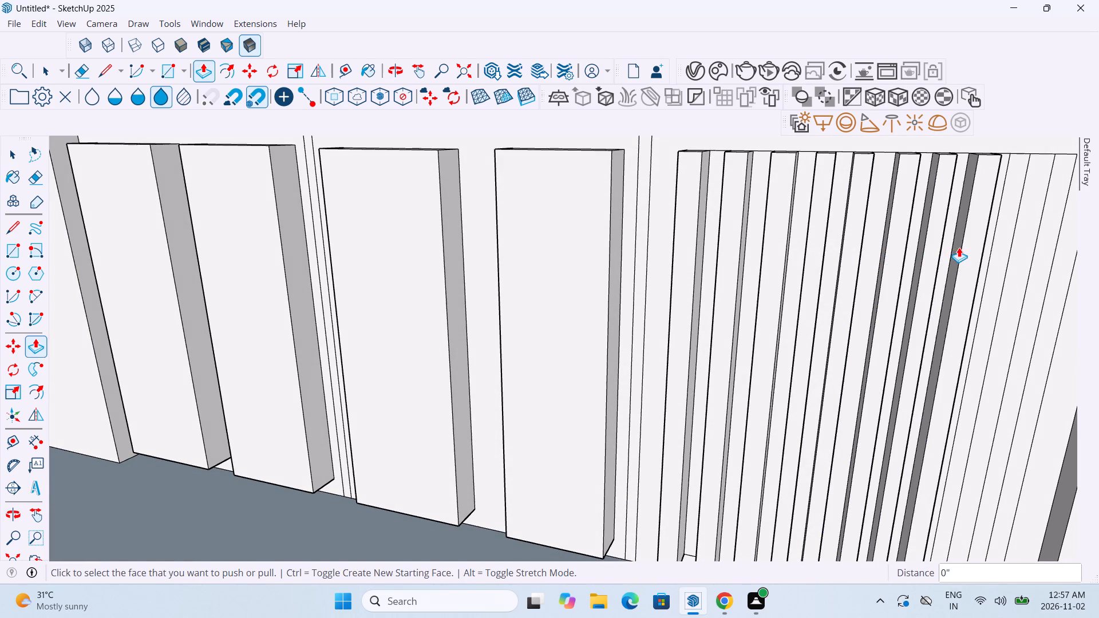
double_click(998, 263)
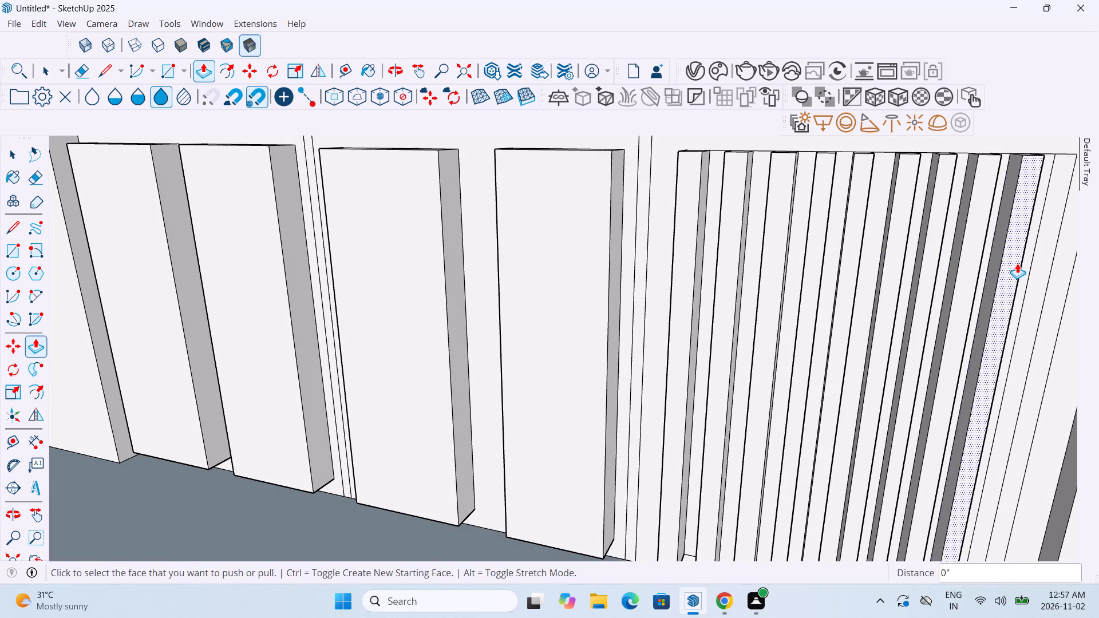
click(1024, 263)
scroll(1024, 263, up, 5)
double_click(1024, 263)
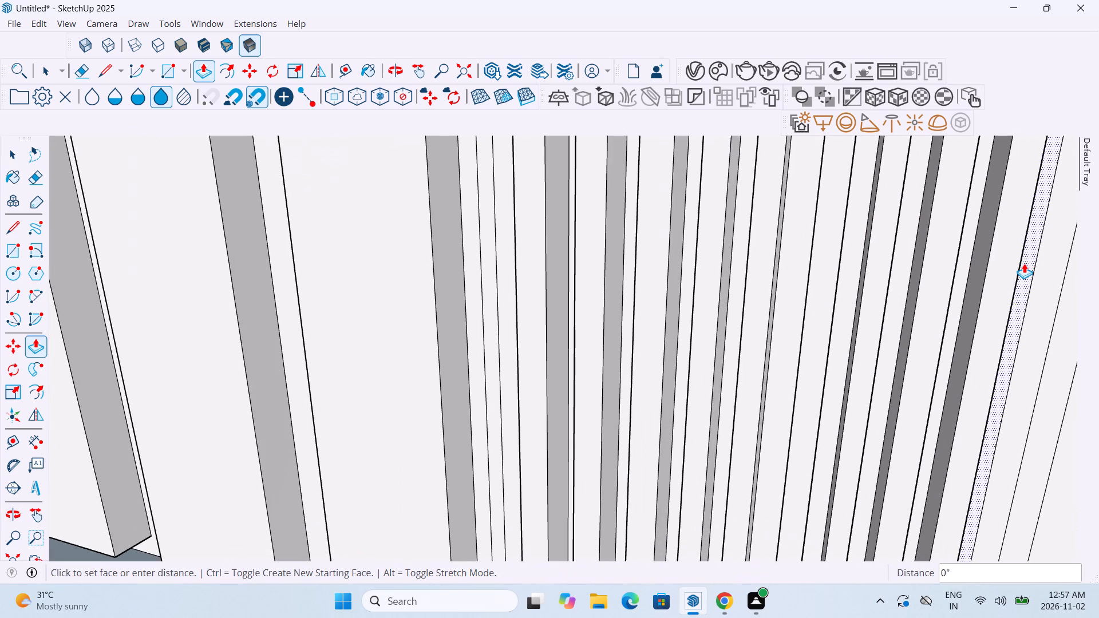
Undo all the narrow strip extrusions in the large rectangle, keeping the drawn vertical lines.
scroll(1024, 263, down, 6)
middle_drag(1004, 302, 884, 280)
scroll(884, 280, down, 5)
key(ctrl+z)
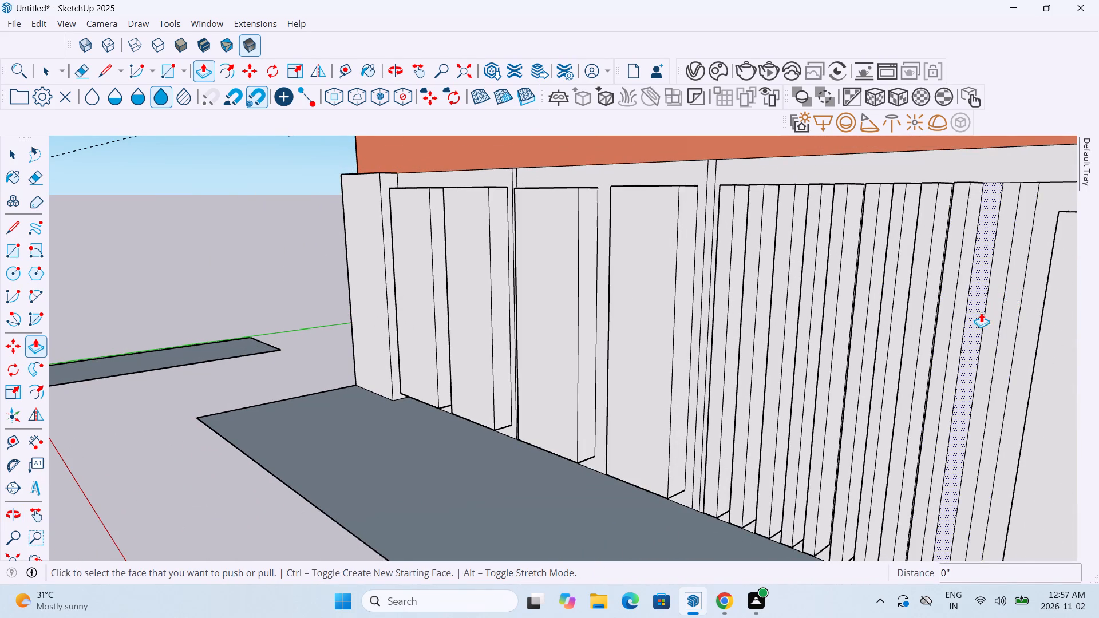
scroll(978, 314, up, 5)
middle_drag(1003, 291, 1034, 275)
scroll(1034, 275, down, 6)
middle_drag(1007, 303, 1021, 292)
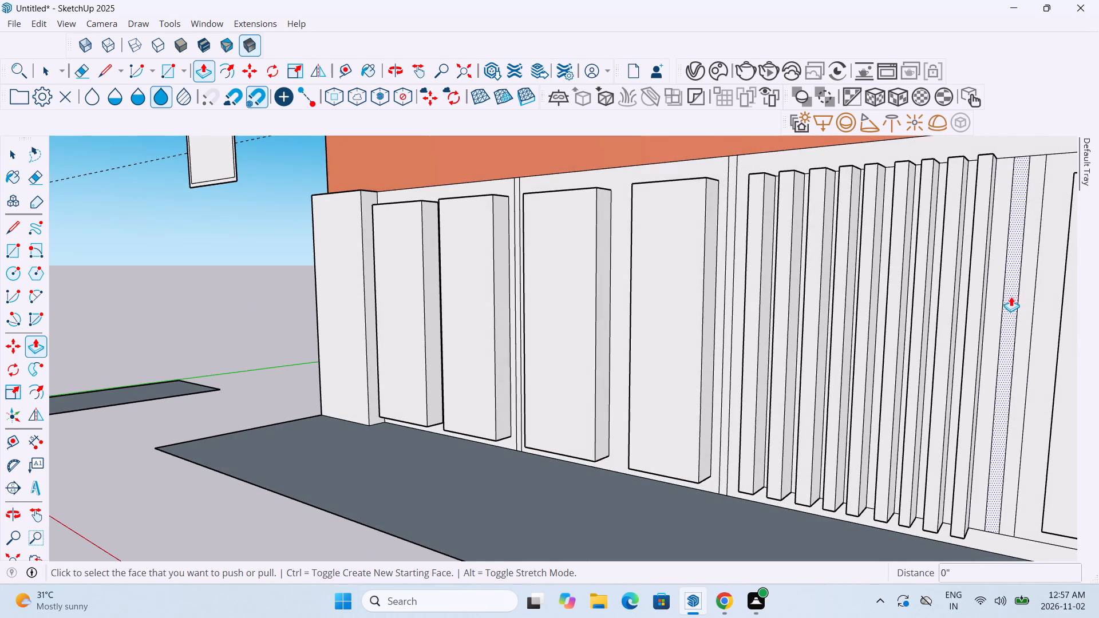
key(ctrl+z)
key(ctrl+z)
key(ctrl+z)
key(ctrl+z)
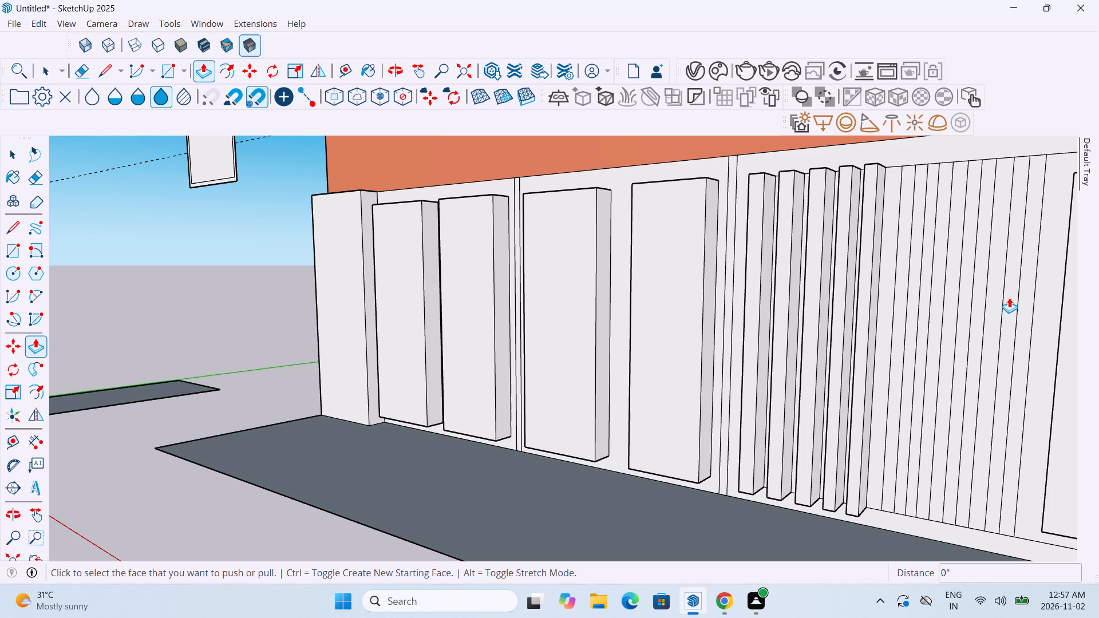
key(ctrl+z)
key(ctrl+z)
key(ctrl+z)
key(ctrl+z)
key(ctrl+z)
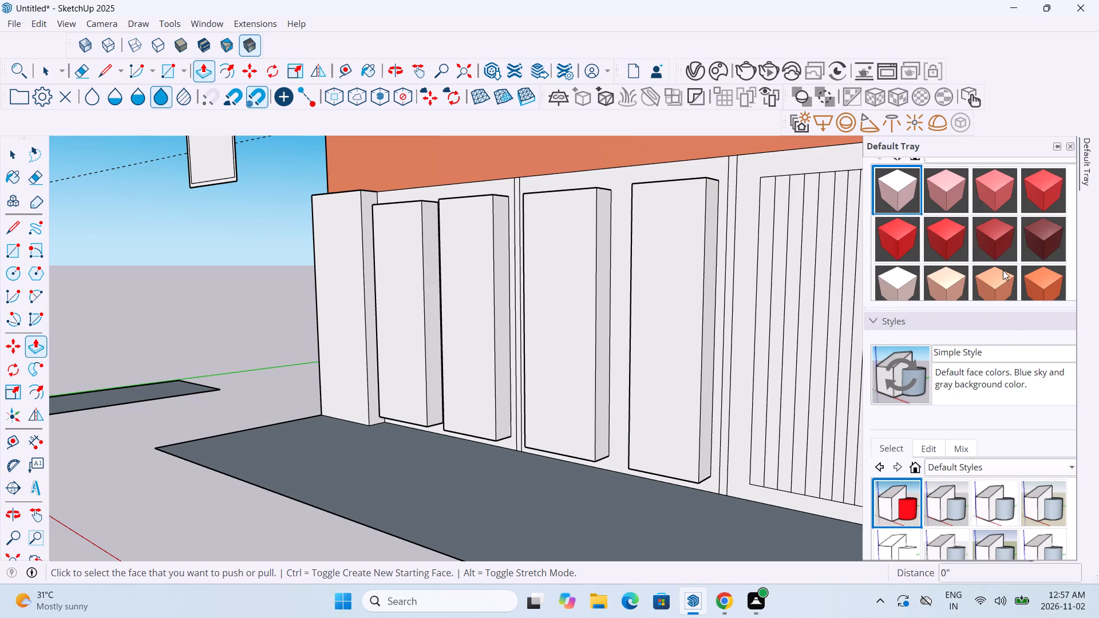
Paint the front face of the raised panel nearest the lined rectangle with the dark olive colour.
scroll(1003, 269, down, 5)
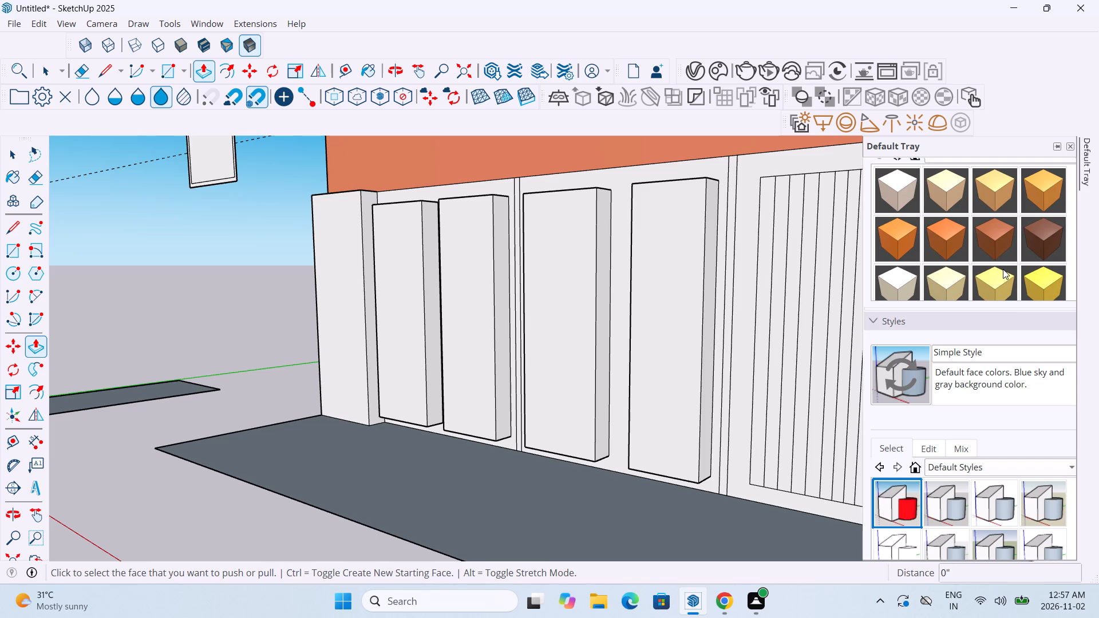
scroll(995, 248, down, 4)
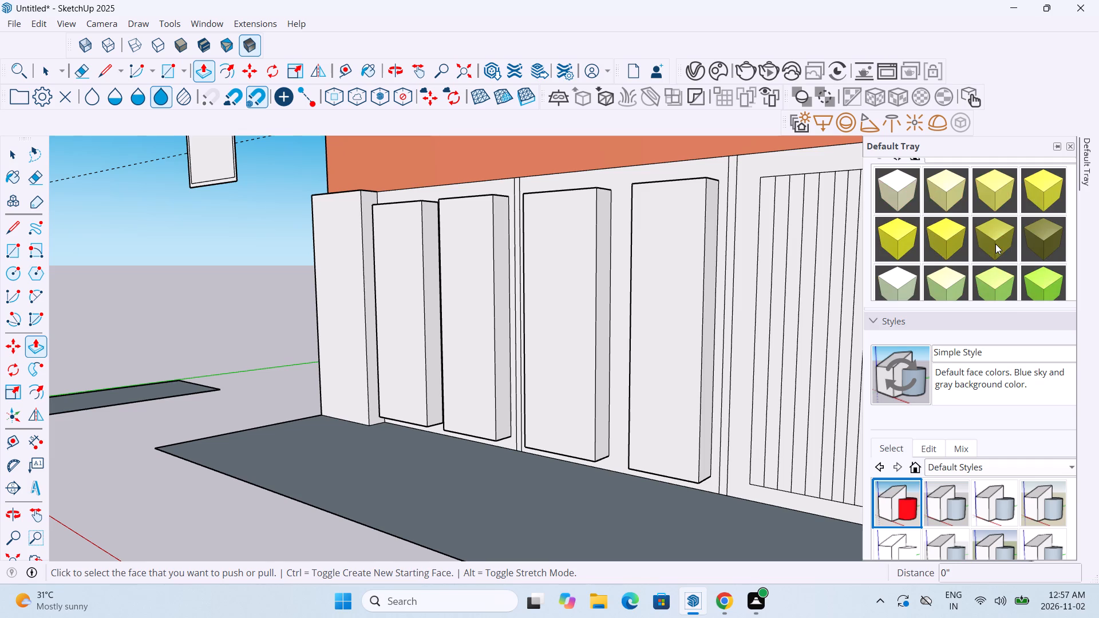
scroll(995, 244, down, 1)
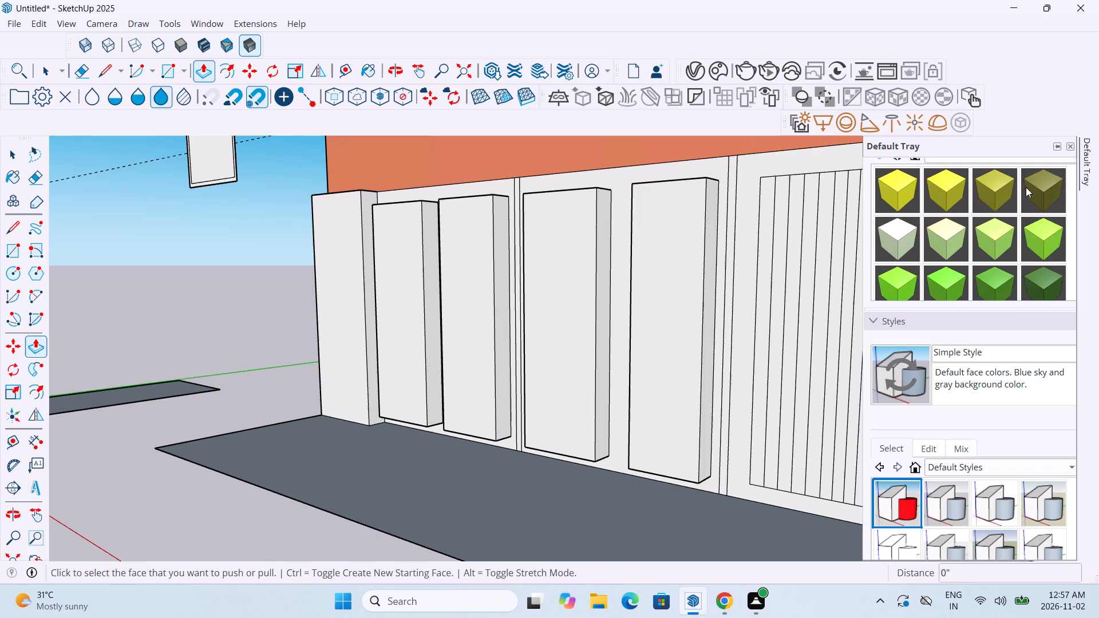
click(1032, 188)
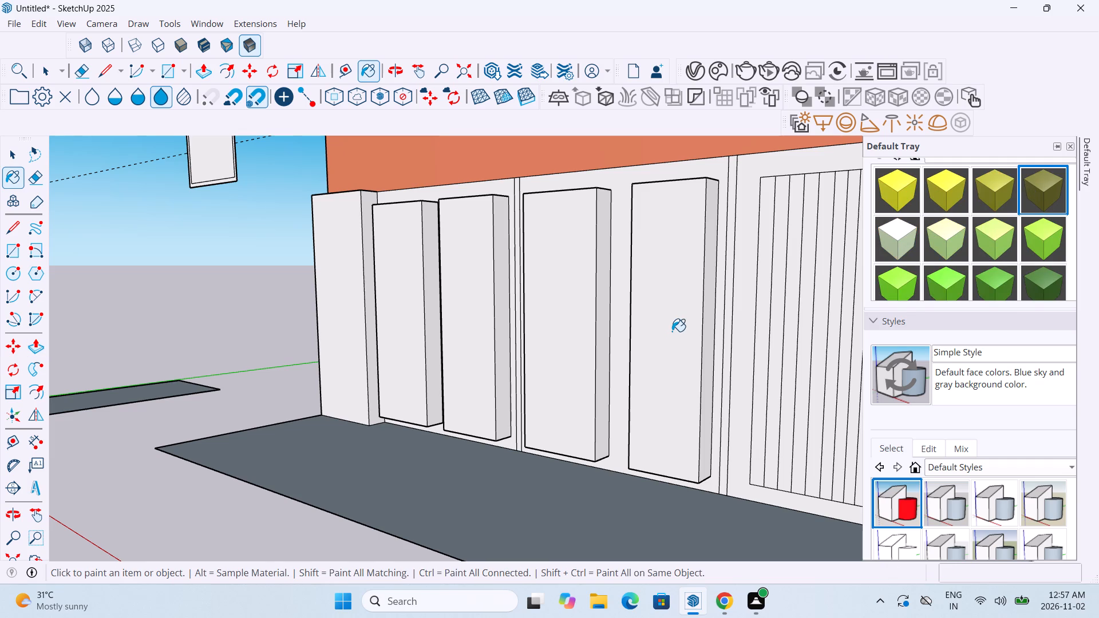
click(672, 331)
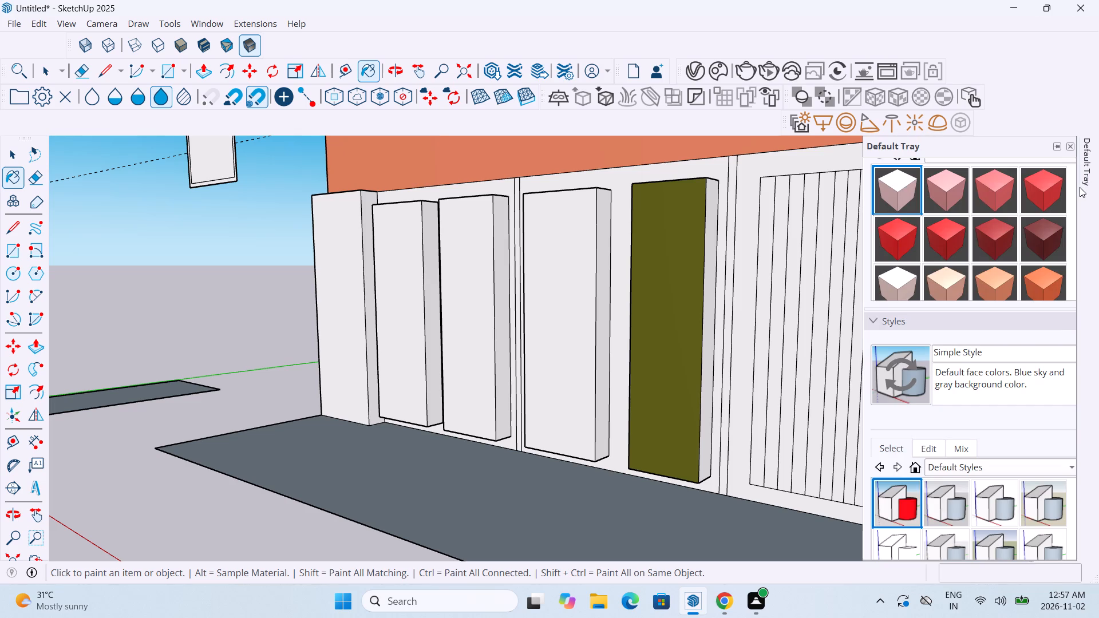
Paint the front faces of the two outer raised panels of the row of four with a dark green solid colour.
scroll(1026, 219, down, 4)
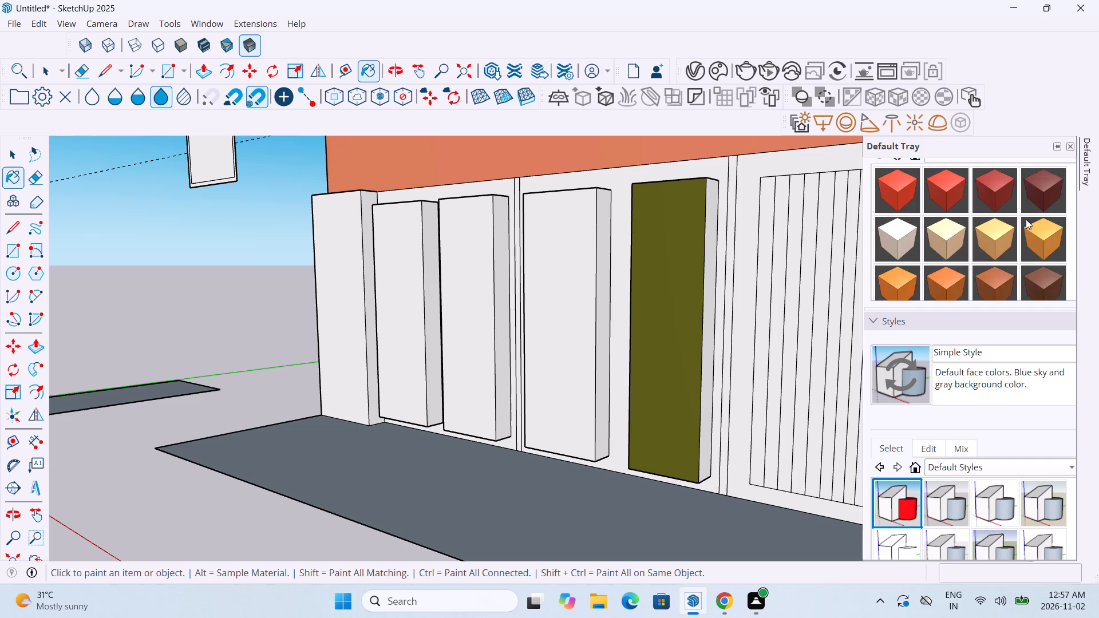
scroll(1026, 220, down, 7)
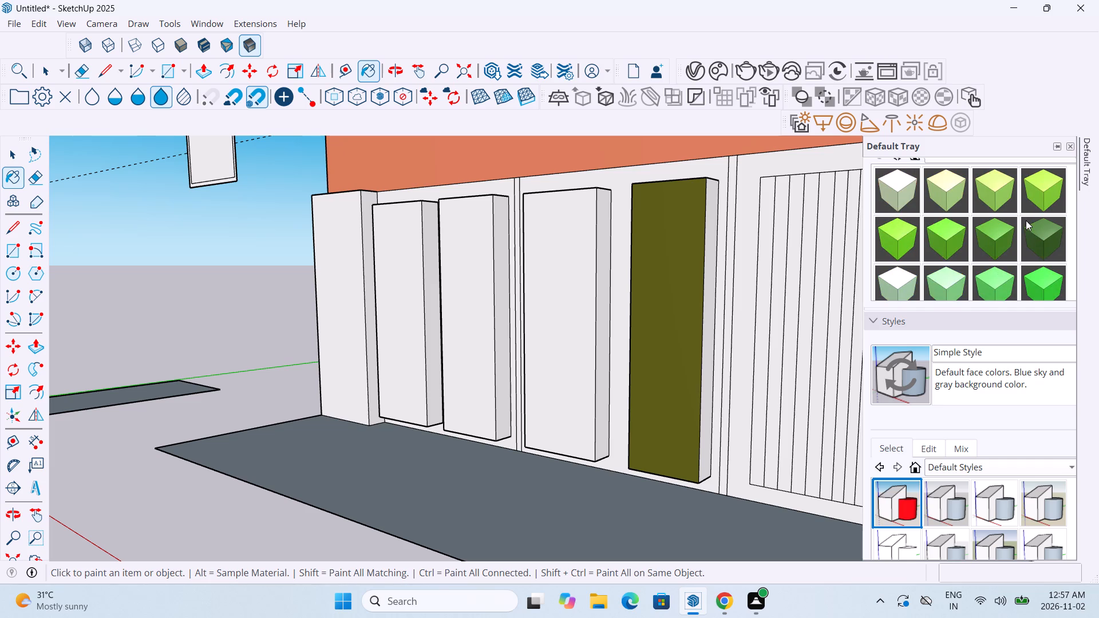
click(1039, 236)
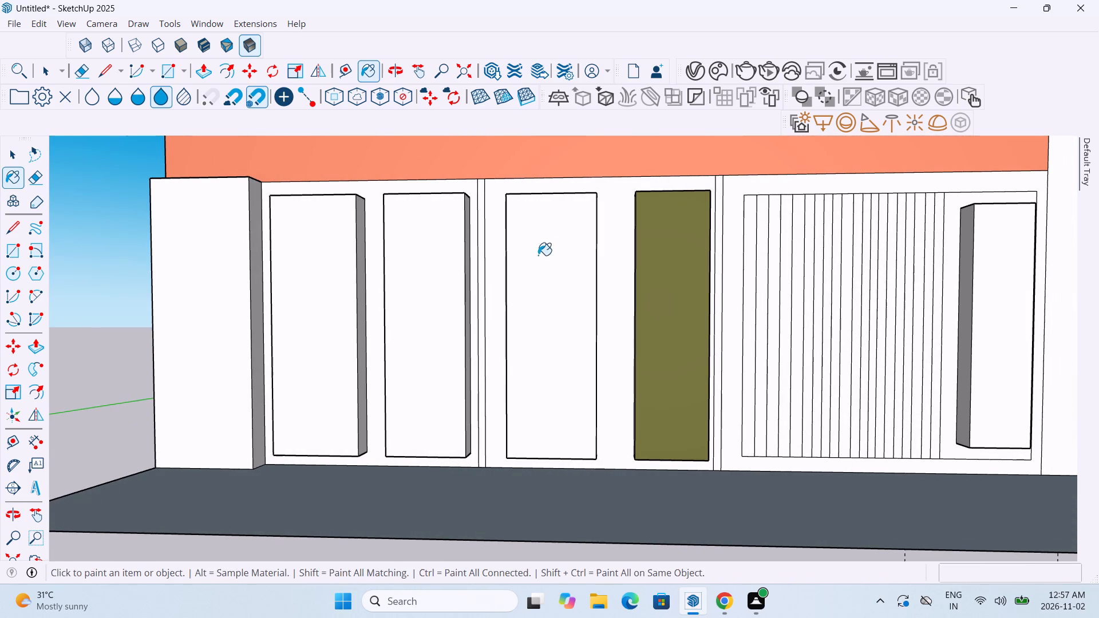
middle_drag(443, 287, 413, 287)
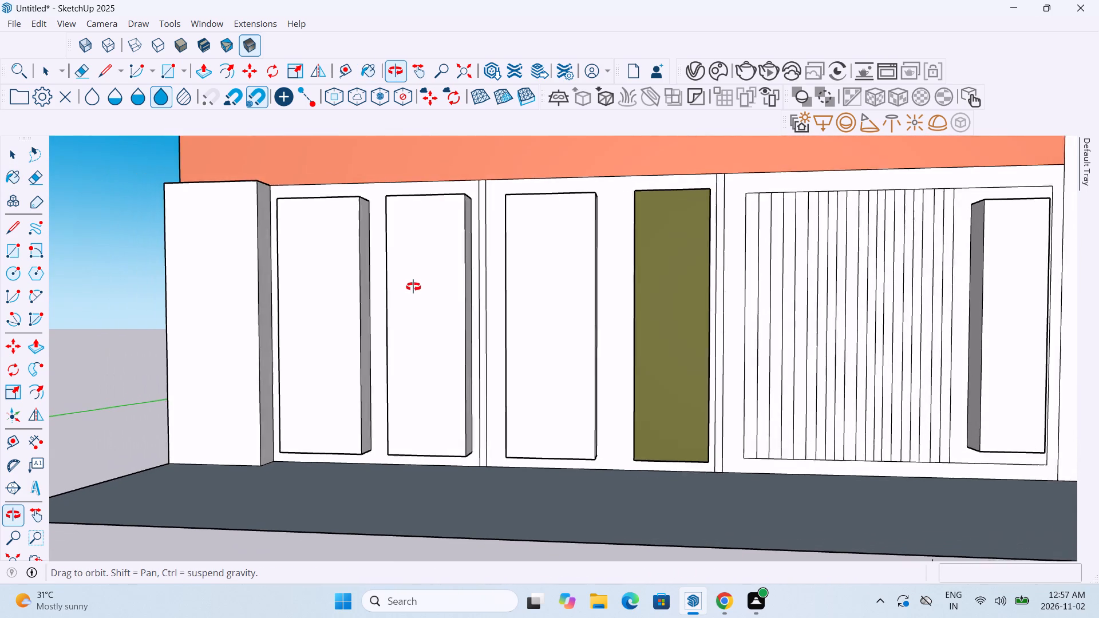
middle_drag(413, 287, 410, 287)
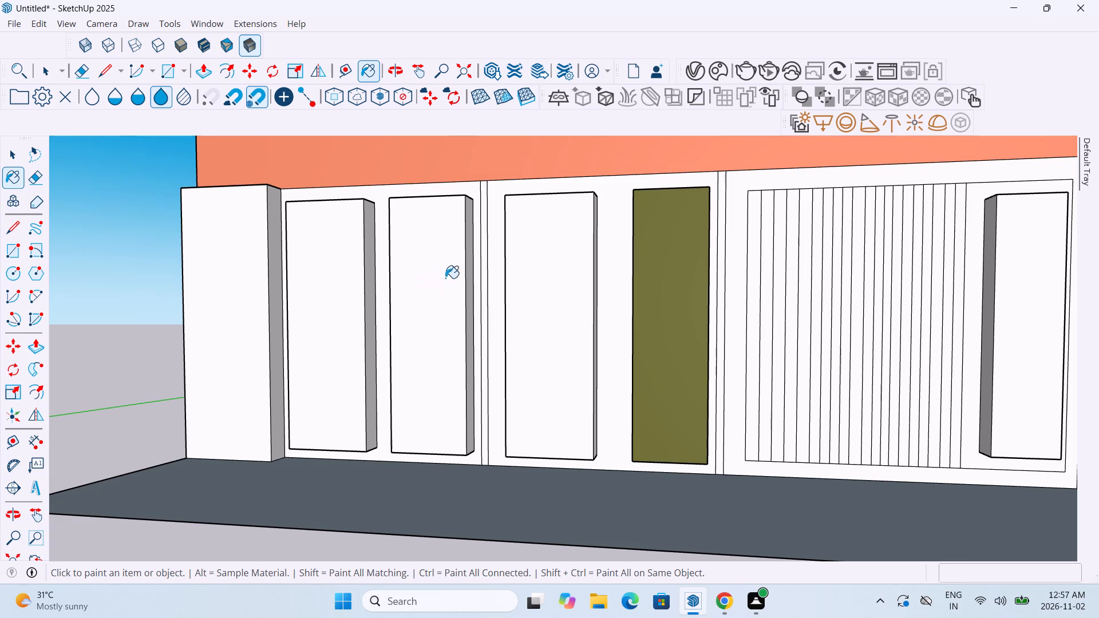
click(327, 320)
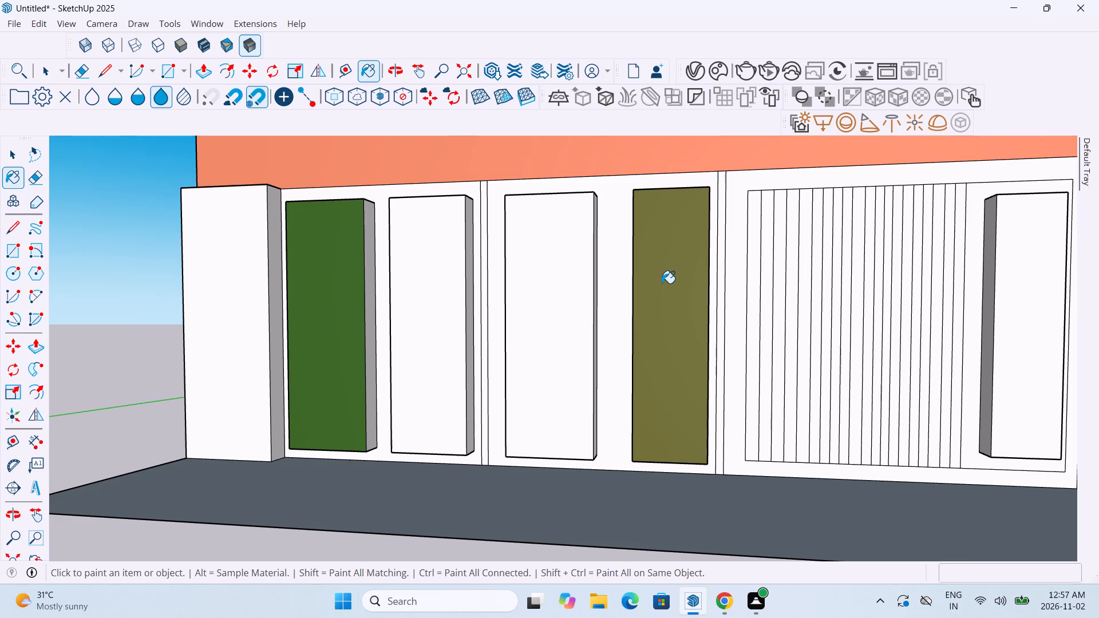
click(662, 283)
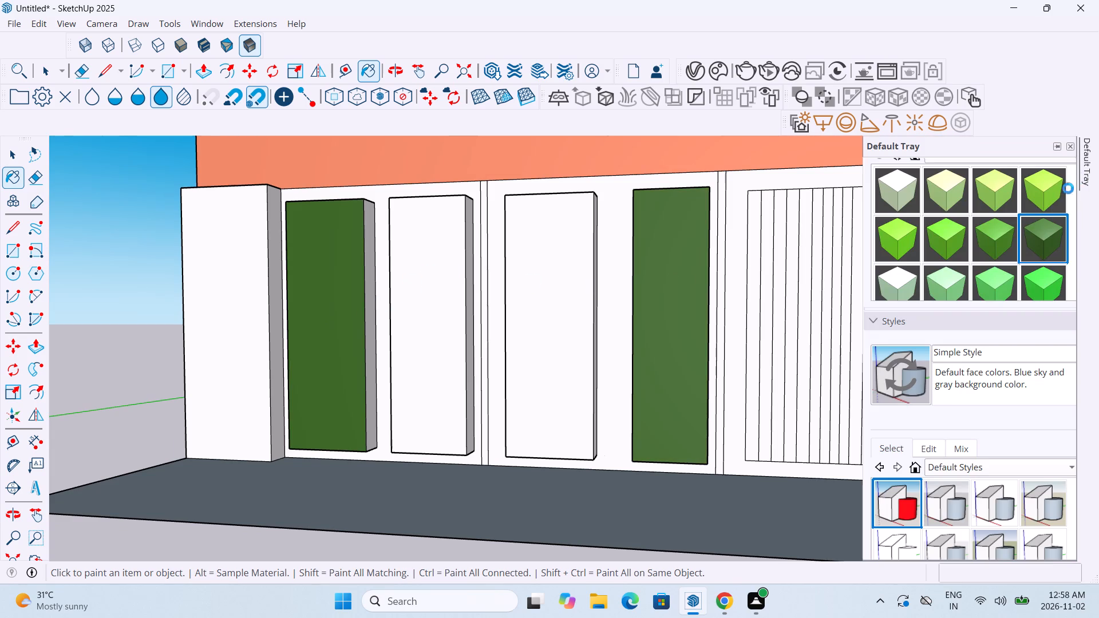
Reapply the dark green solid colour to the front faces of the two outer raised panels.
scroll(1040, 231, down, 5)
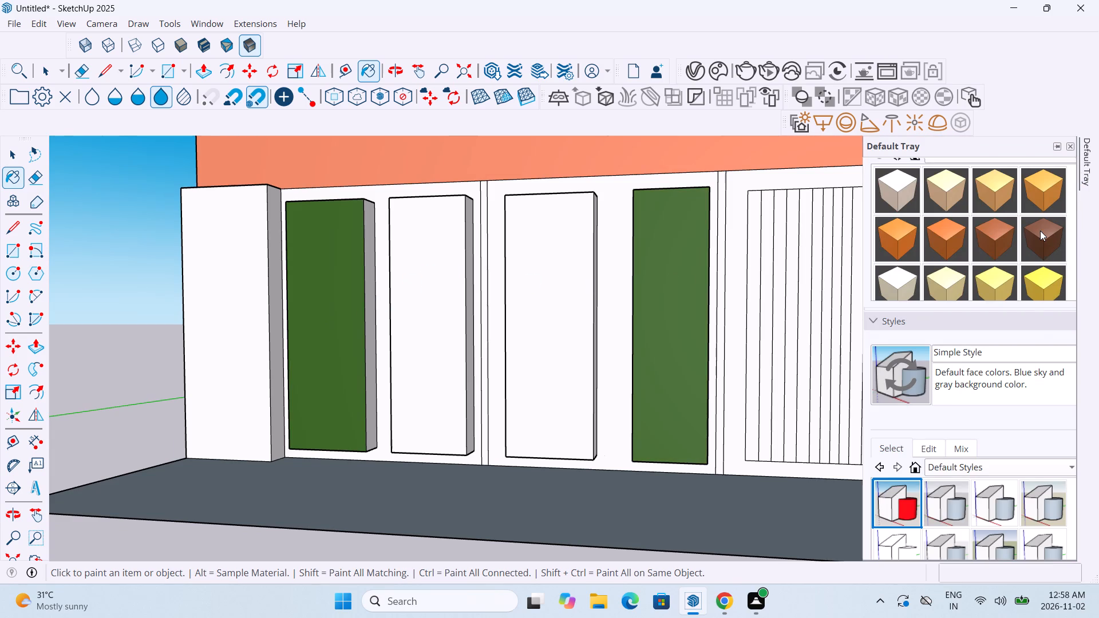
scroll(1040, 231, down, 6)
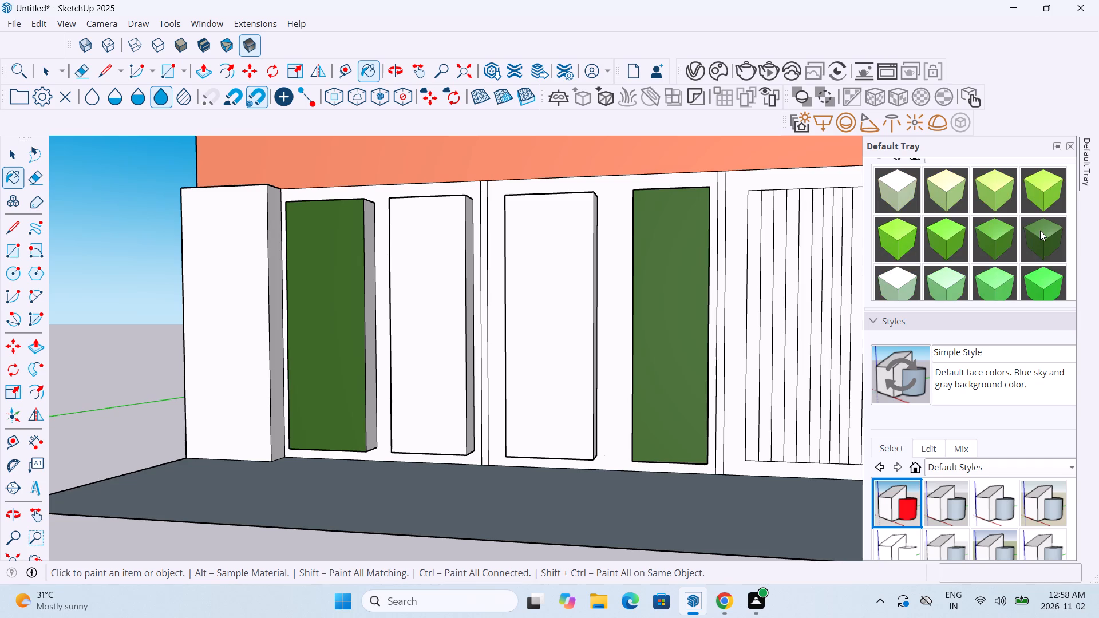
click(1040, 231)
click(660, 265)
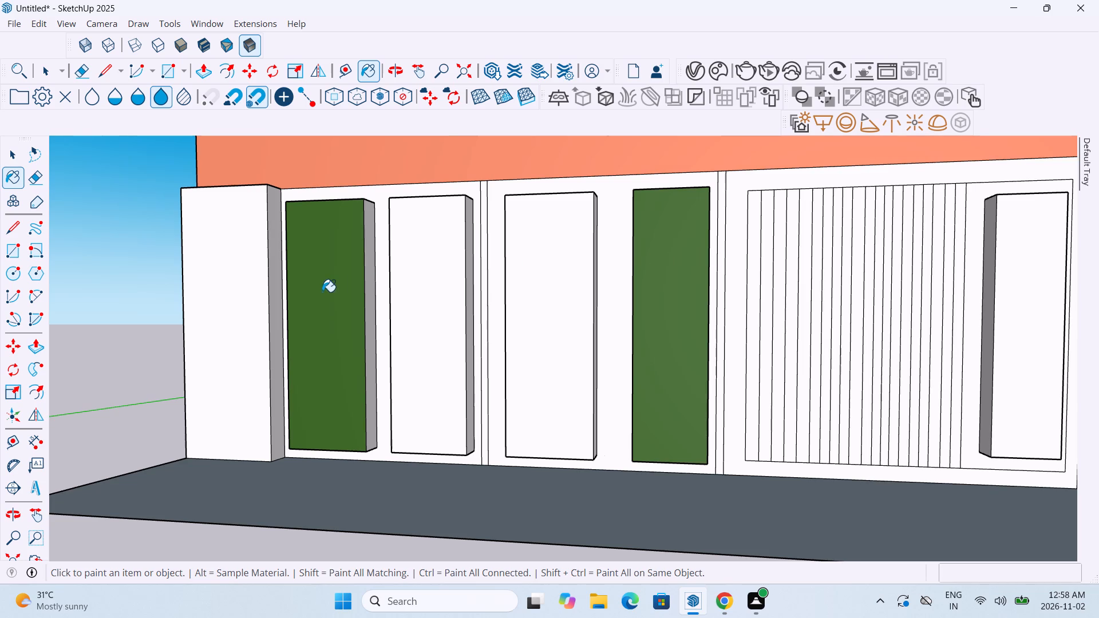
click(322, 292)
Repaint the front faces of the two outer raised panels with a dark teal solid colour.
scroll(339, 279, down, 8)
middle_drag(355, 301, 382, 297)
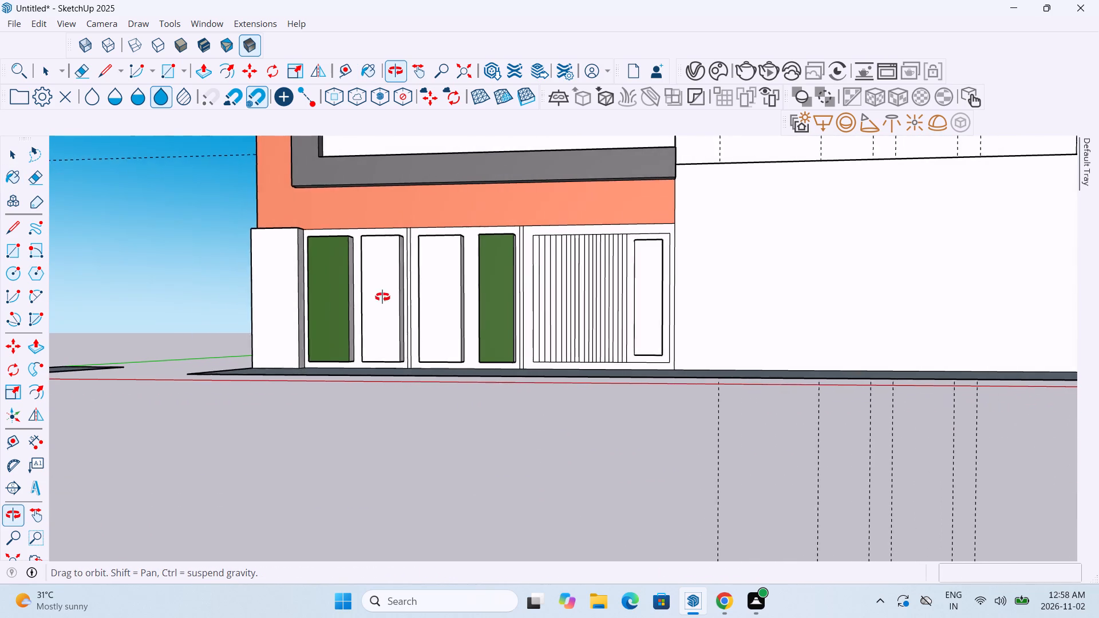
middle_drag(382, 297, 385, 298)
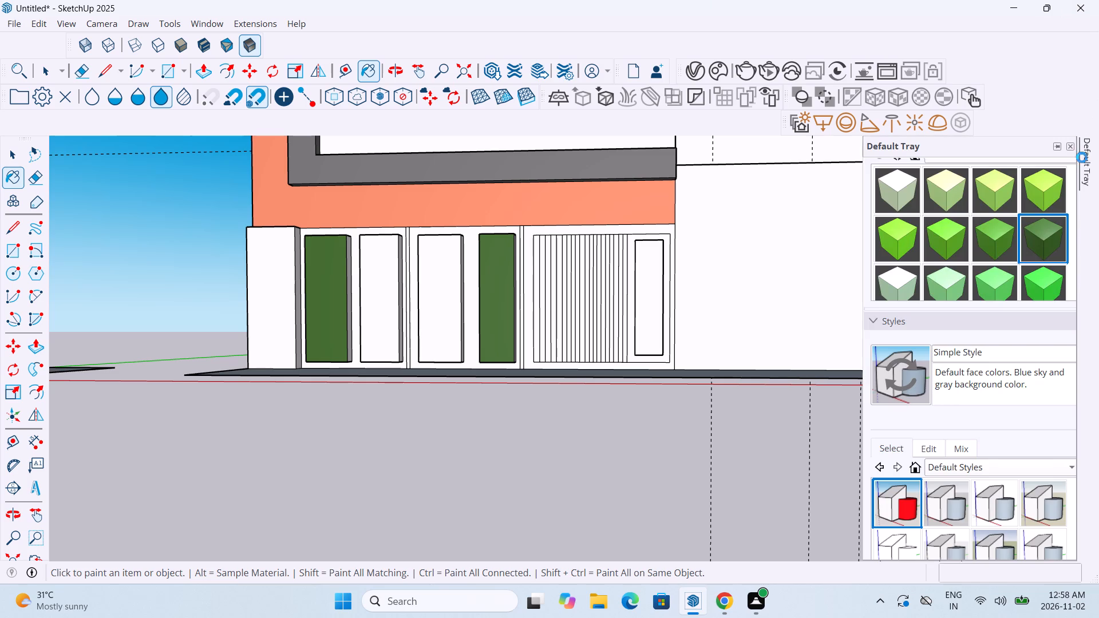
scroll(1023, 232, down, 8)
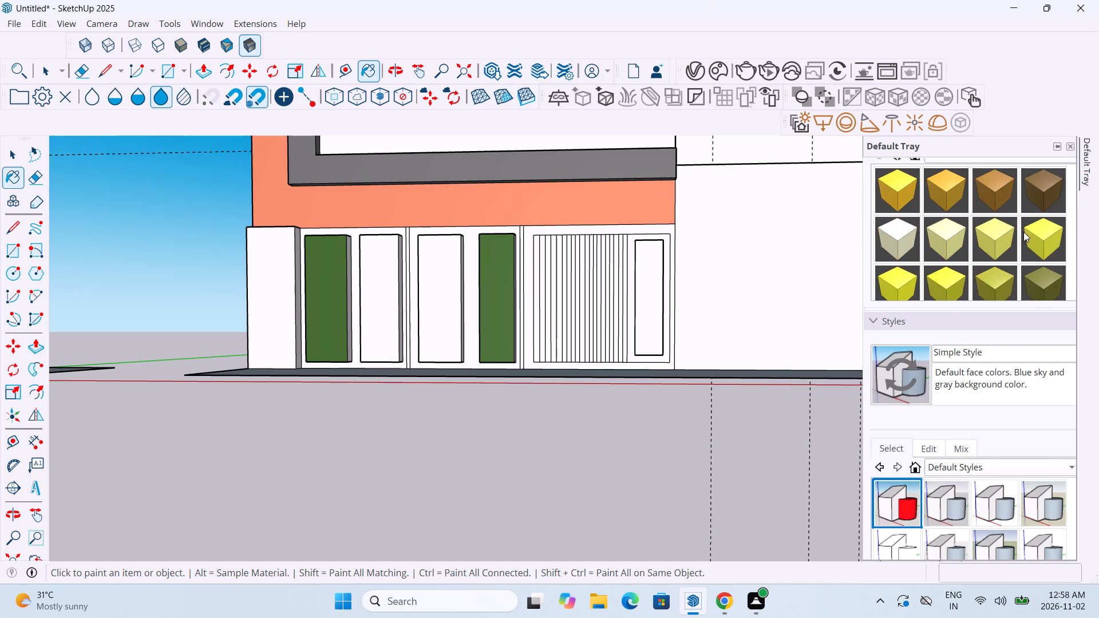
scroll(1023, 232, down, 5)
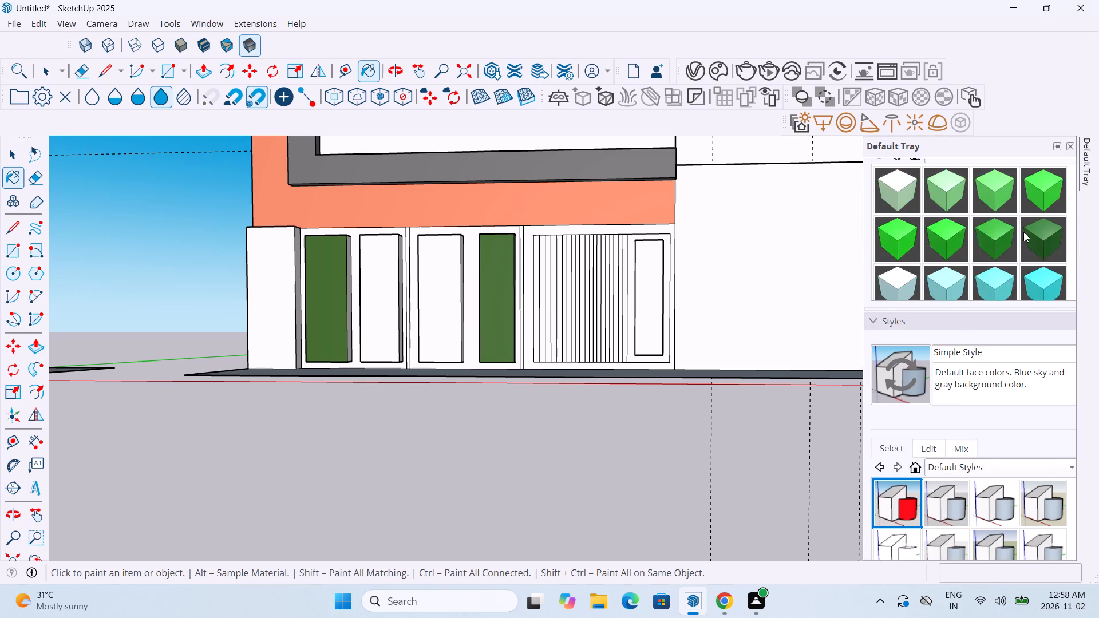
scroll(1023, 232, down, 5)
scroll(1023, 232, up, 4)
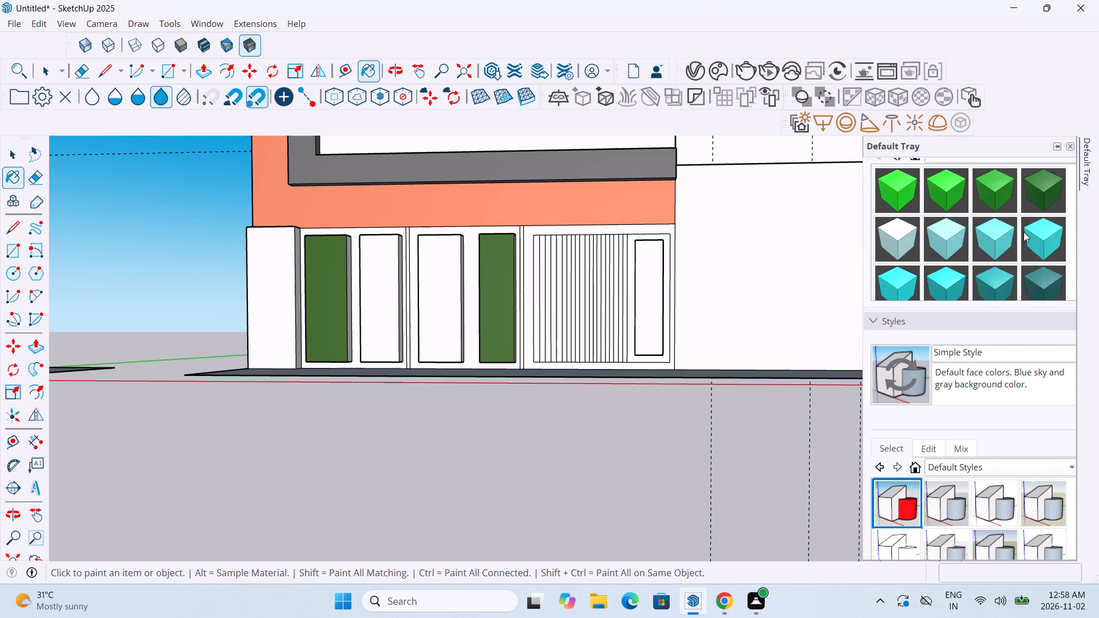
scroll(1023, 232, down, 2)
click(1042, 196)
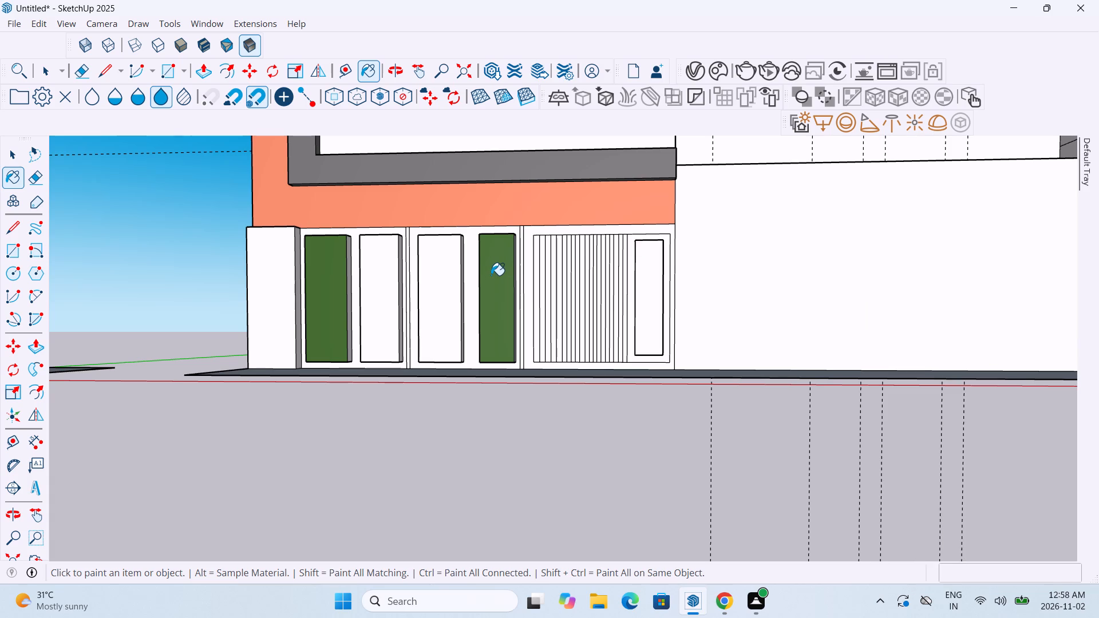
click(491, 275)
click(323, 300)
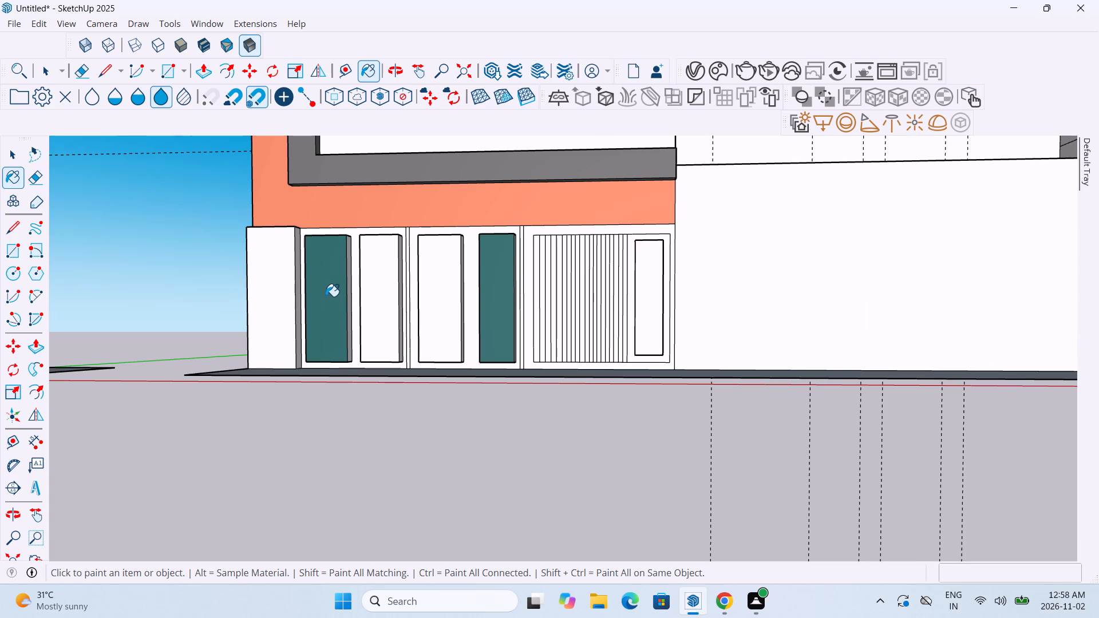
Repaint the front faces of the two outer raised panels with the dark grey M06_Steel_Smoke colour.
scroll(1029, 225, down, 2)
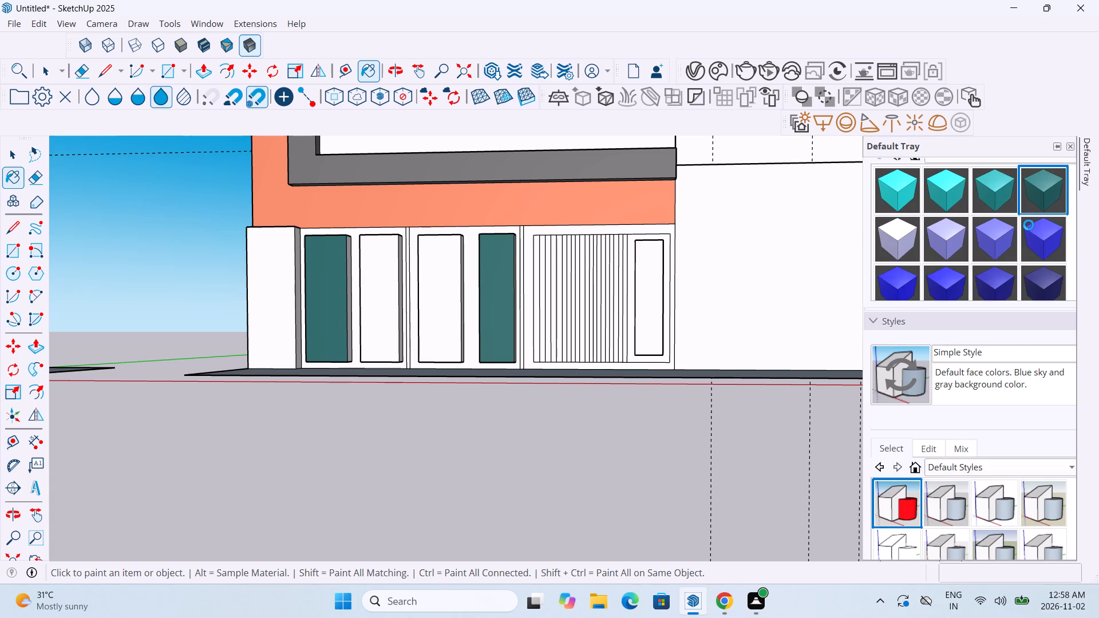
scroll(1029, 225, down, 20)
scroll(1029, 225, down, 9)
scroll(1028, 226, up, 5)
click(1005, 200)
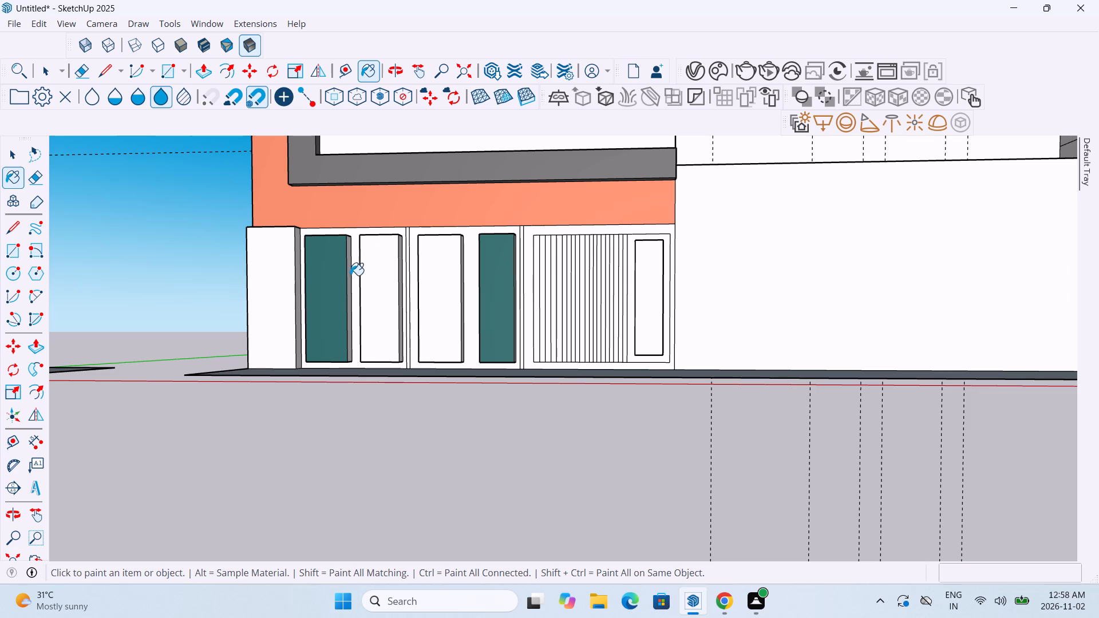
click(337, 285)
click(483, 275)
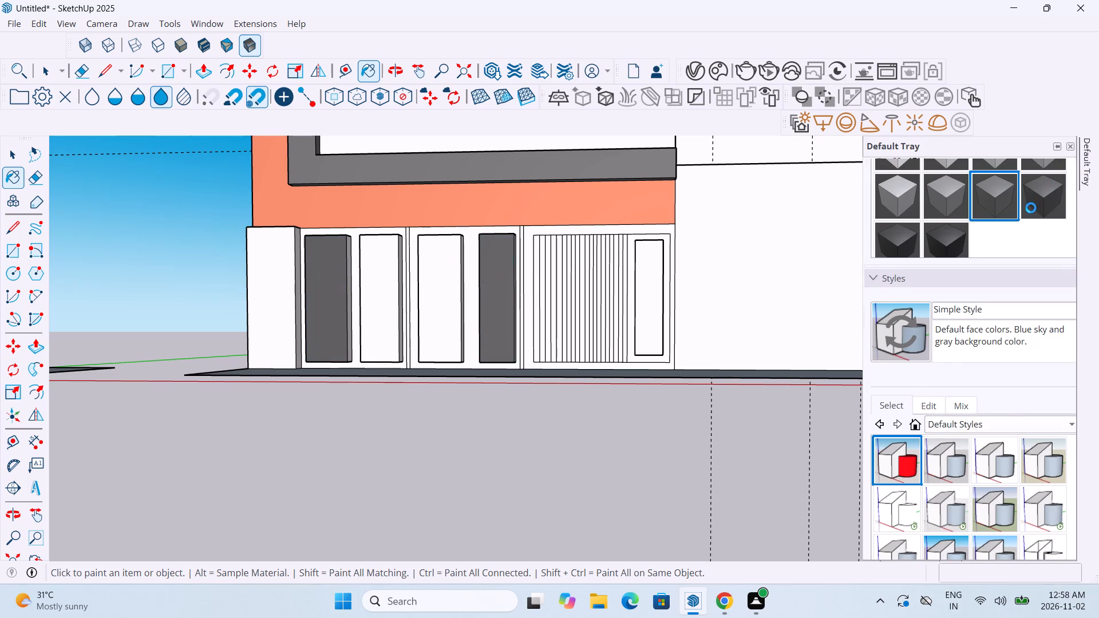
Paint the front faces of the two middle raised panels with the dark olive solid colour.
scroll(1031, 208, up, 6)
scroll(1025, 420, down, 4)
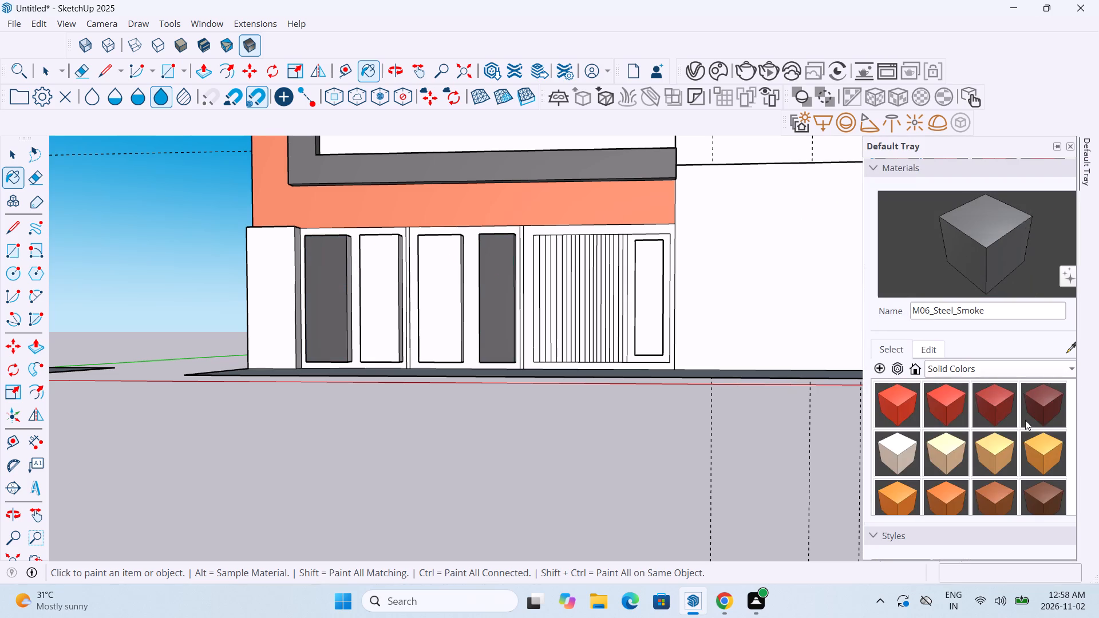
scroll(1025, 420, down, 7)
scroll(1025, 420, up, 2)
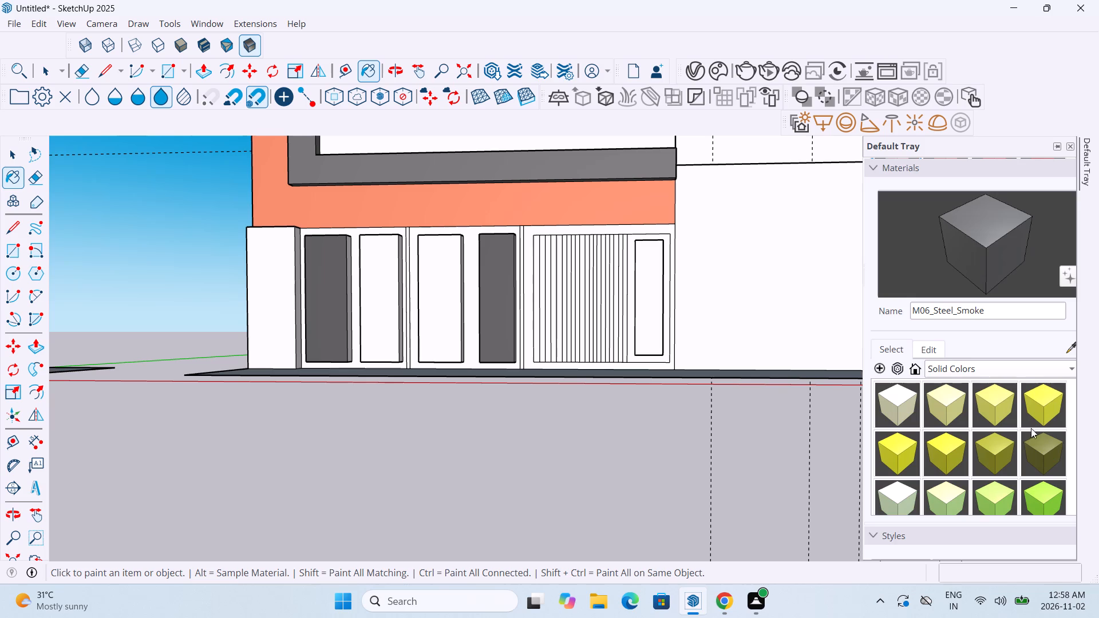
click(1035, 435)
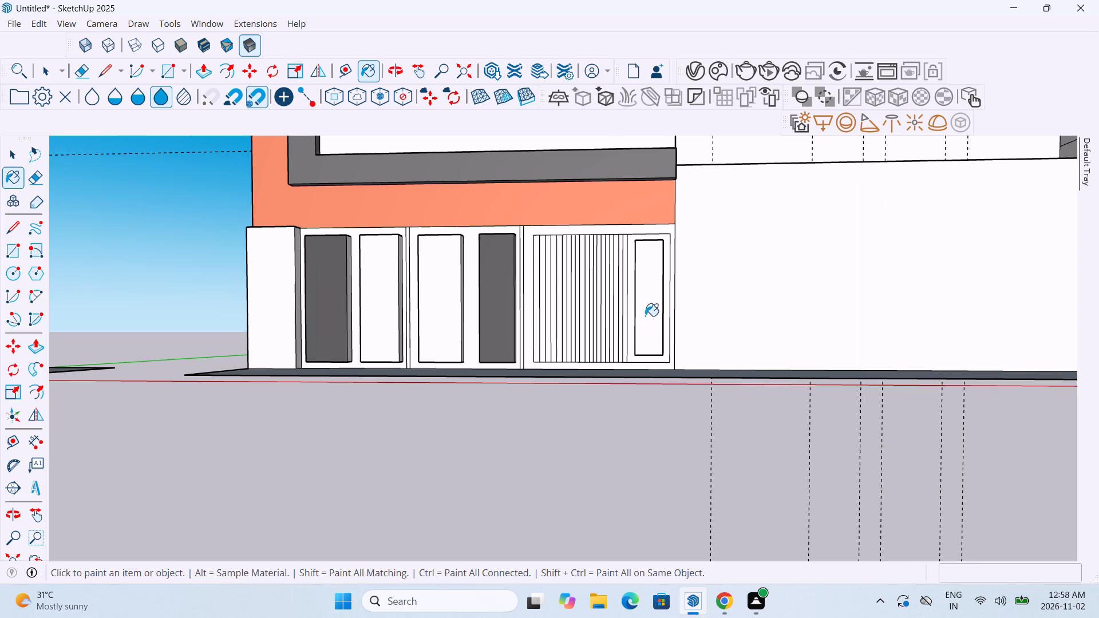
click(445, 309)
scroll(445, 309, up, 1)
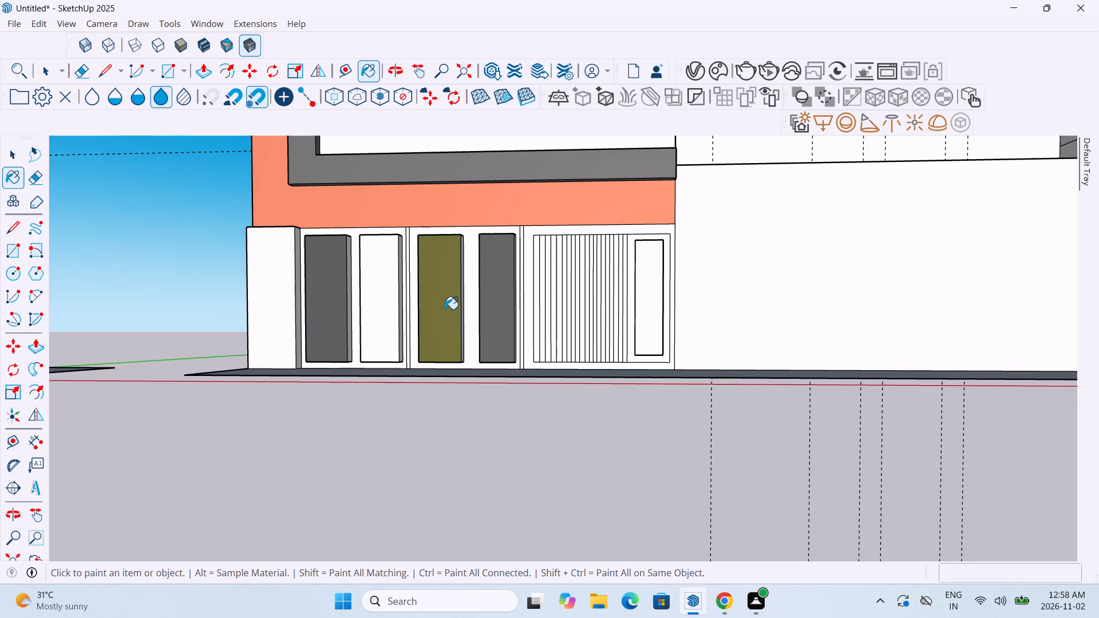
scroll(445, 309, up, 4)
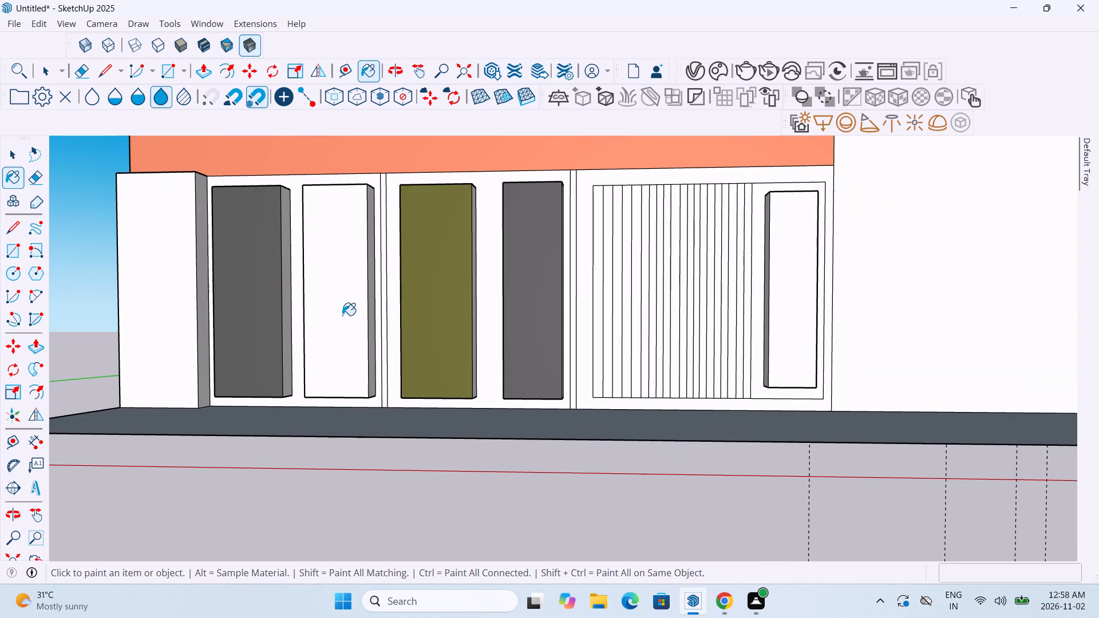
click(342, 315)
Paint the wall faces behind both pairs of raised panels dark olive, leaving the narrow vertical strips between wall sections unpainted.
click(491, 255)
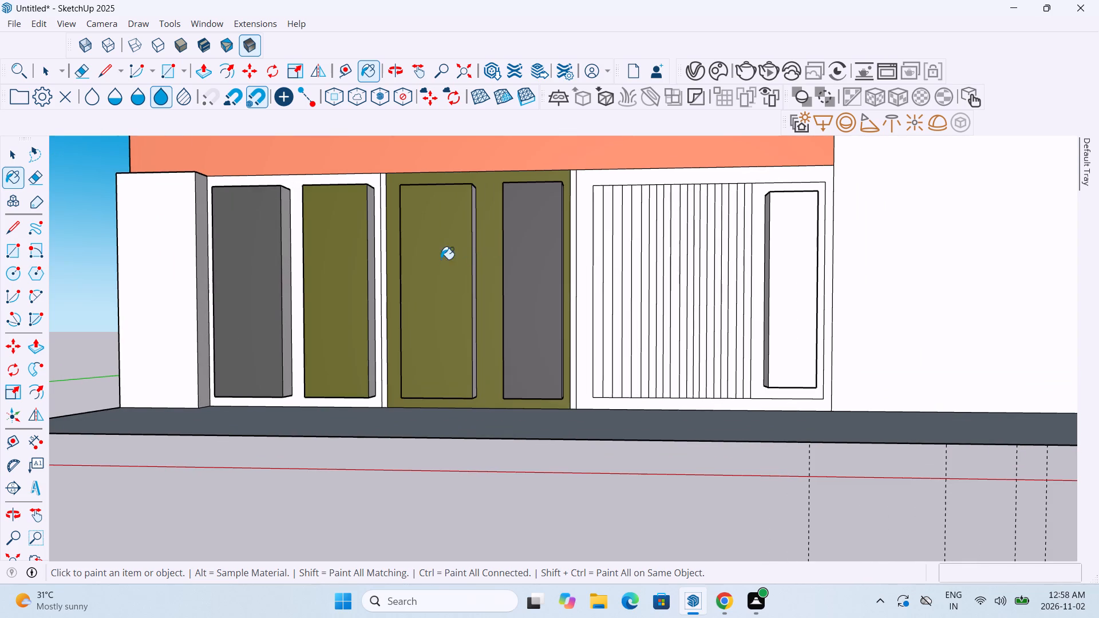
scroll(385, 271, up, 10)
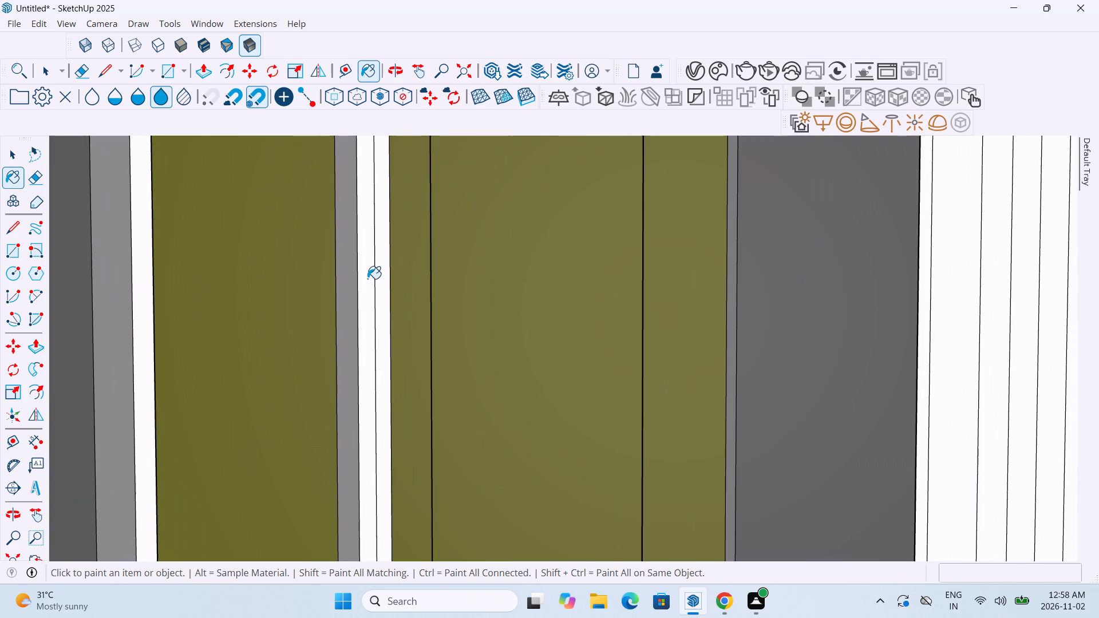
click(367, 279)
scroll(367, 279, down, 12)
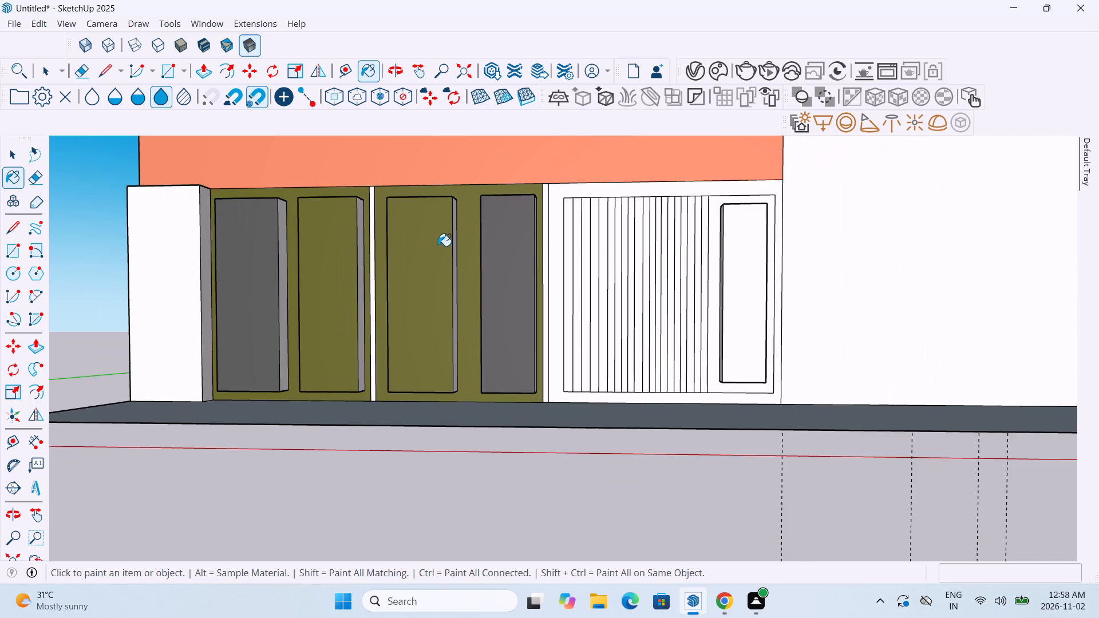
Paint the tops of the two middle raised panels and their sides facing the lined rectangle dark olive.
scroll(471, 249, up, 6)
middle_drag(471, 248, 349, 320)
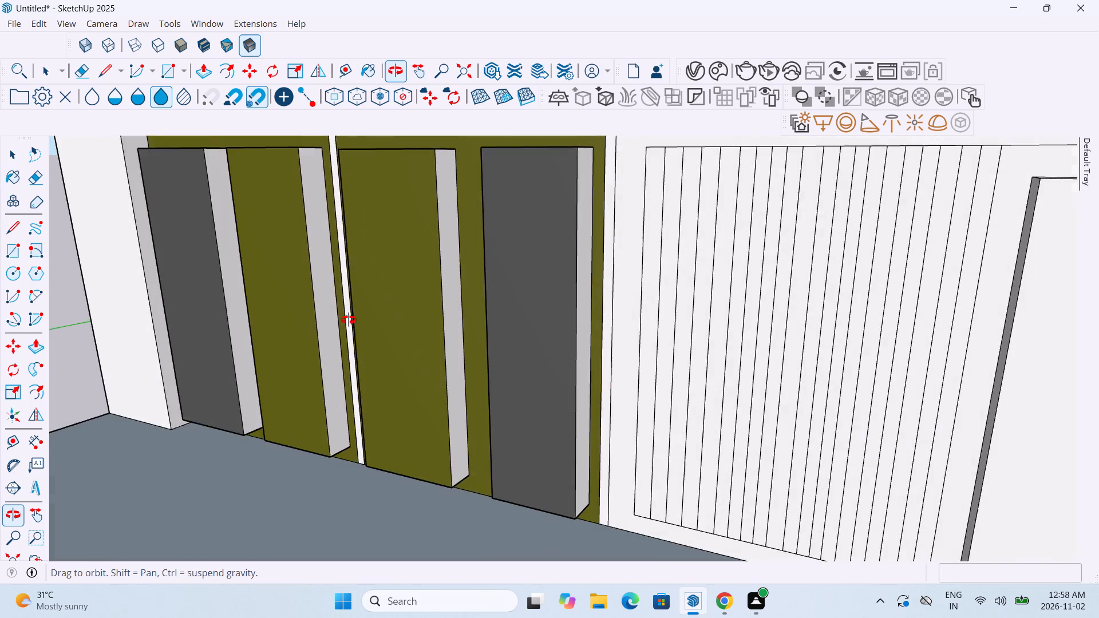
middle_drag(349, 320, 348, 320)
click(453, 255)
middle_drag(453, 255, 472, 373)
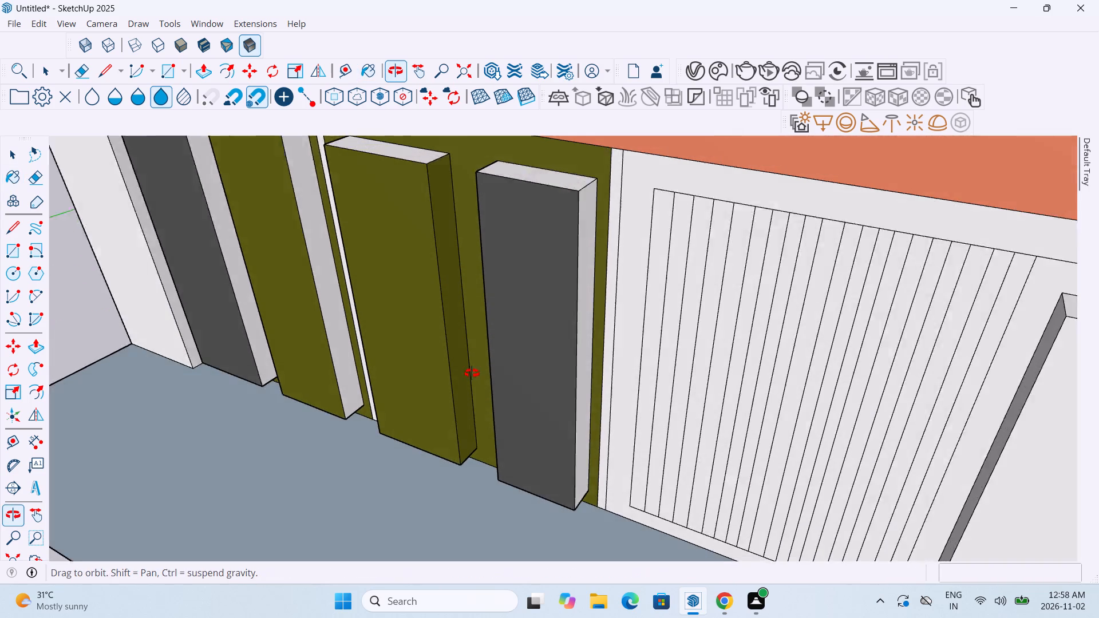
middle_drag(472, 373, 473, 378)
click(406, 171)
middle_drag(361, 244, 448, 213)
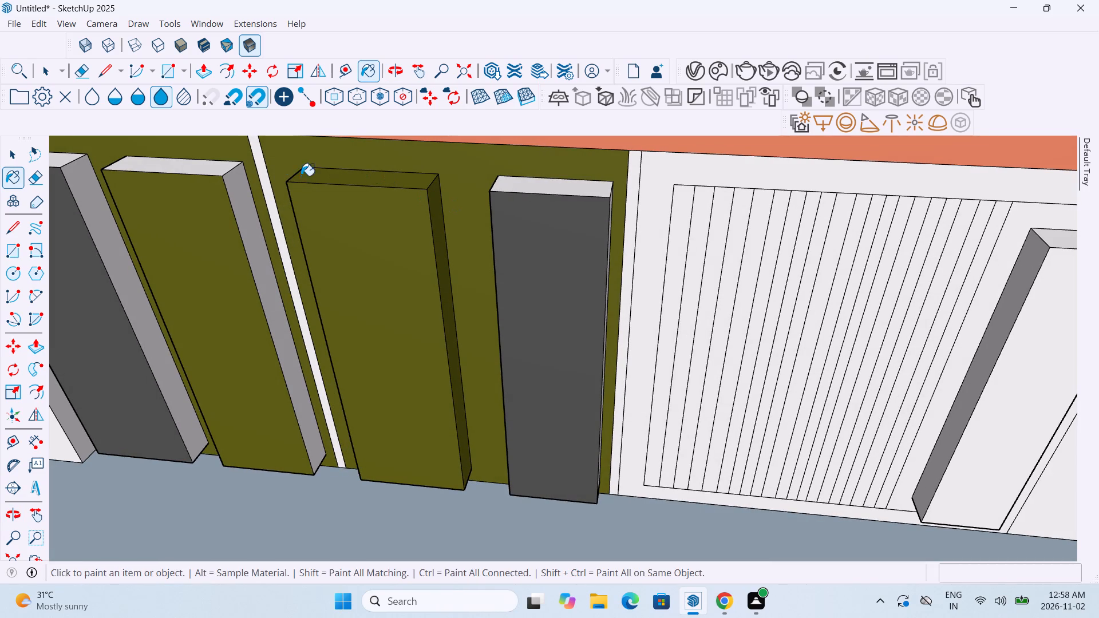
click(215, 169)
click(230, 188)
Paint the remaining sides of the two middle raised panels, facing the building's corner column, dark olive.
middle_drag(250, 204, 429, 188)
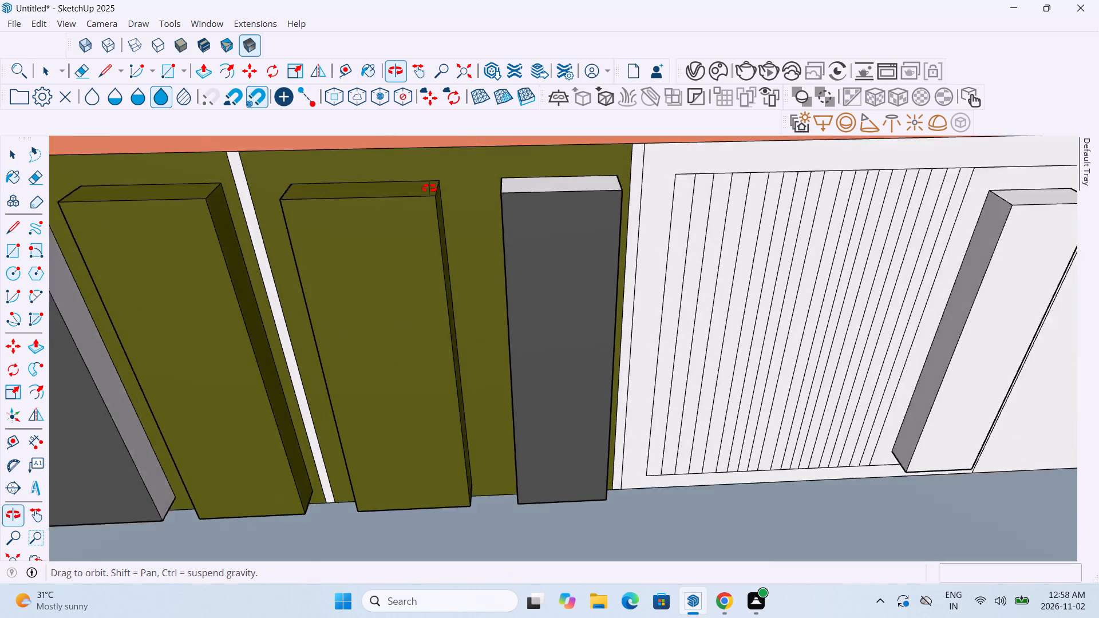
middle_drag(429, 188, 583, 157)
click(464, 257)
click(222, 353)
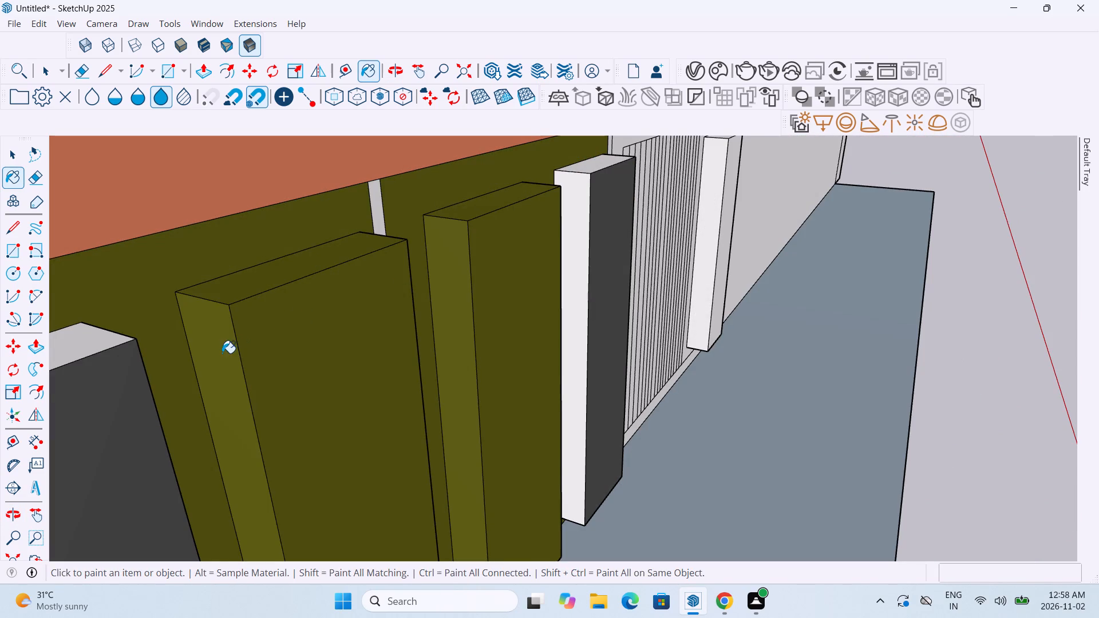
scroll(227, 348, down, 20)
scroll(227, 348, down, 4)
scroll(230, 340, up, 1)
scroll(230, 340, down, 2)
middle_drag(190, 426, 143, 414)
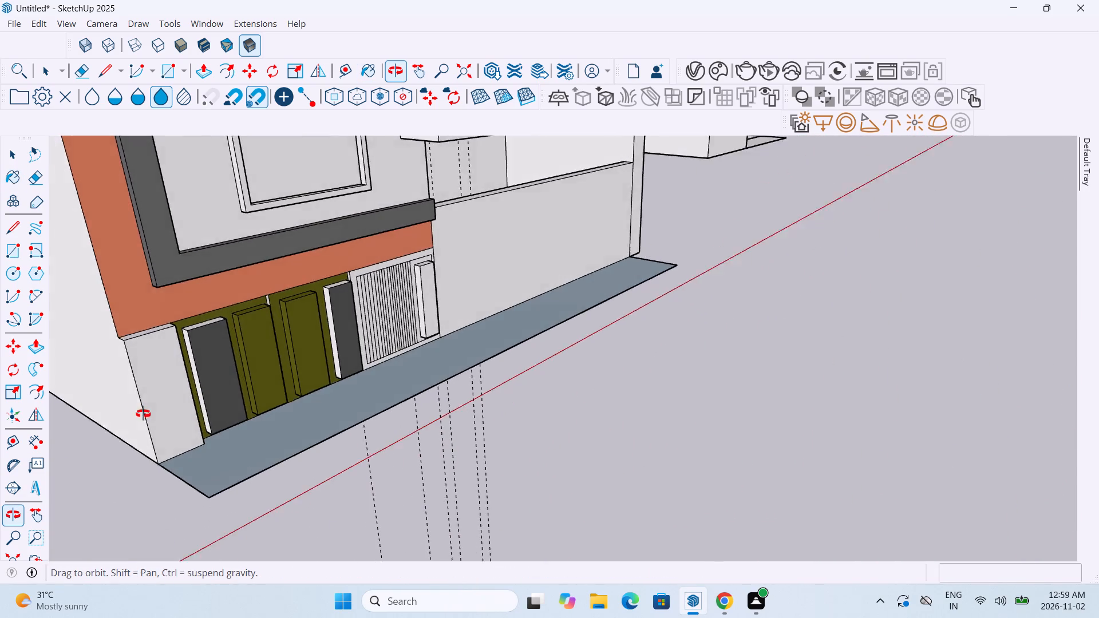
Paint the front, top and panel-facing side of the building's corner column dark olive.
middle_drag(143, 414, 132, 390)
scroll(176, 358, up, 6)
click(176, 358)
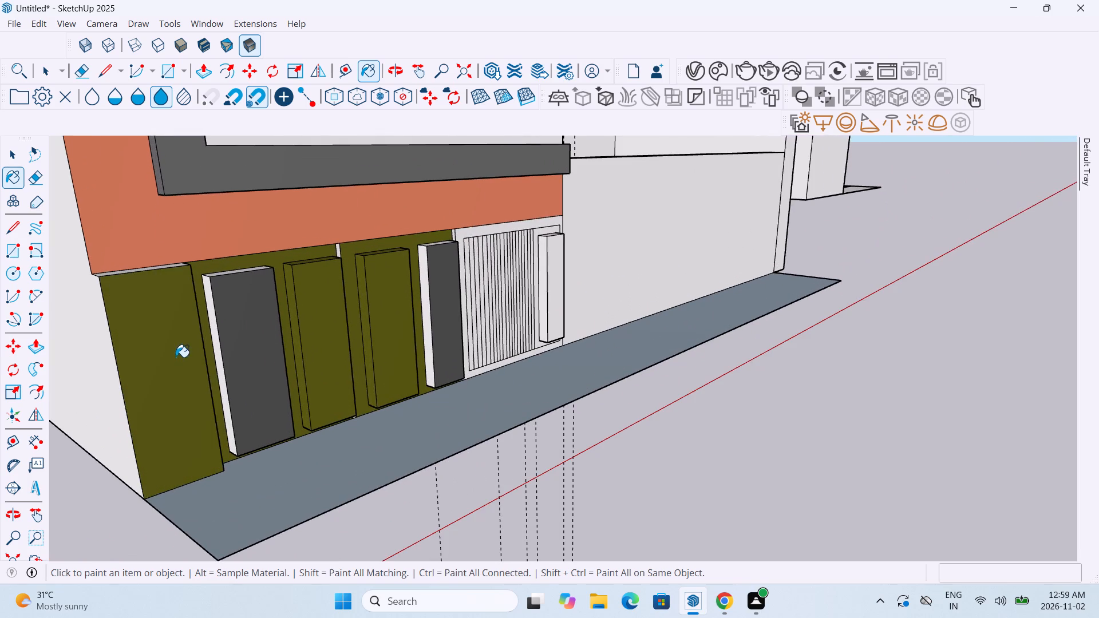
middle_drag(176, 357, 121, 452)
click(161, 323)
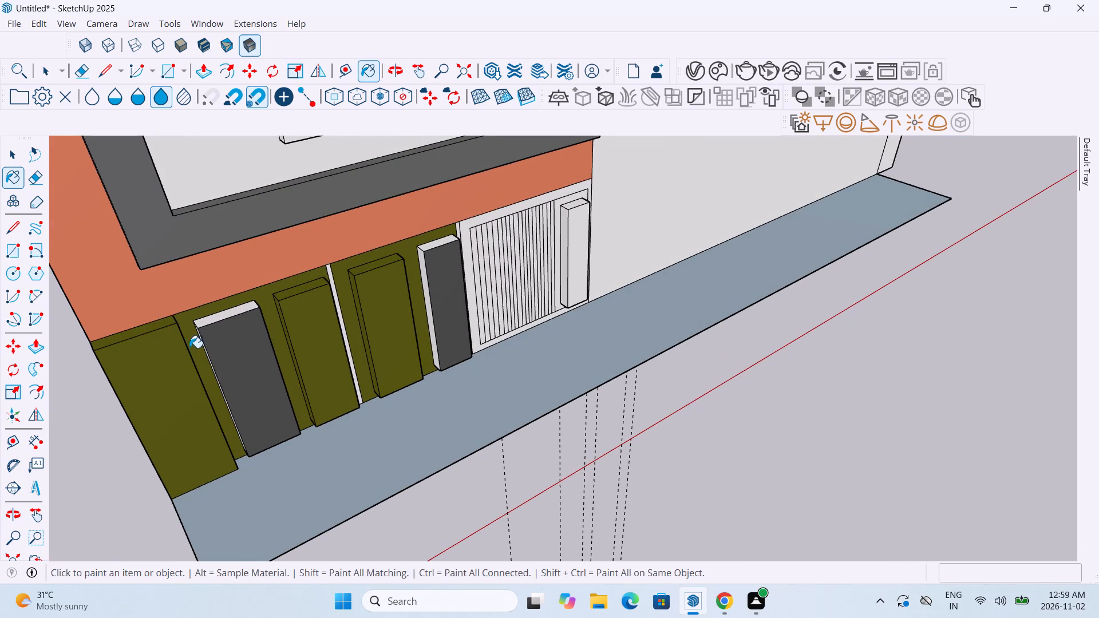
middle_drag(189, 348, 111, 374)
scroll(235, 295, up, 10)
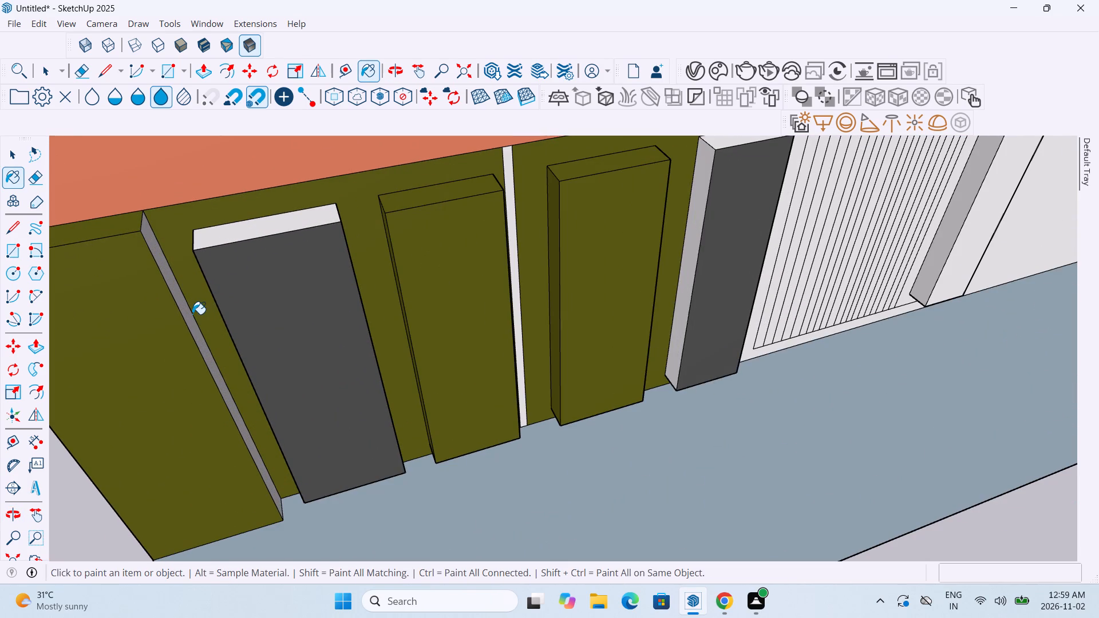
click(188, 318)
scroll(283, 326, down, 12)
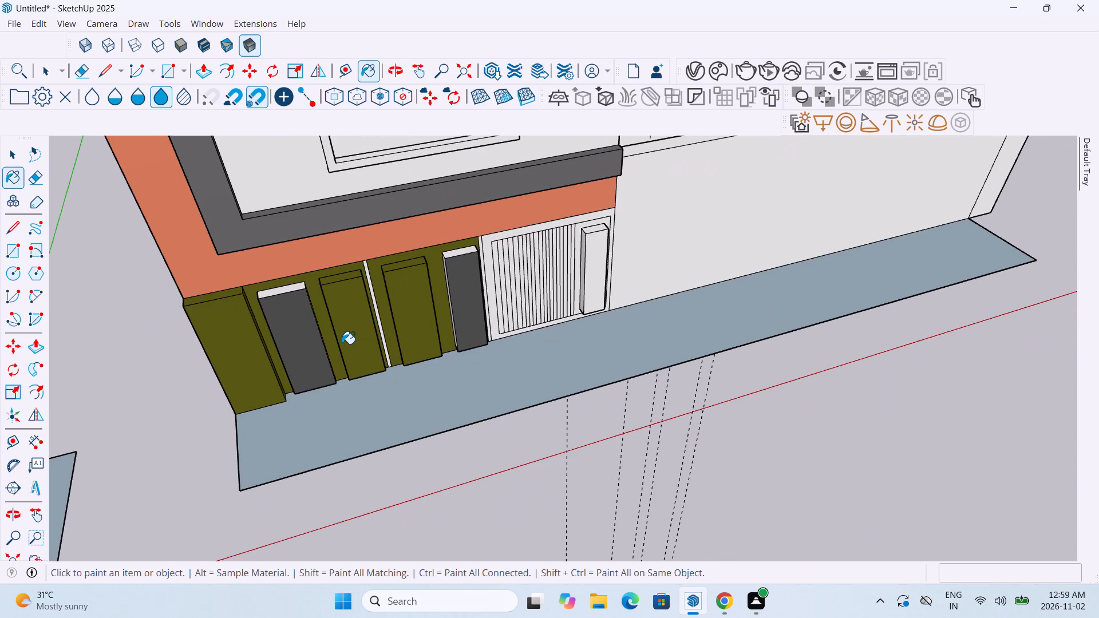
Paint the wall border surrounding the rectangle of vertical strips dark olive.
scroll(336, 334, up, 4)
middle_drag(572, 316, 536, 323)
scroll(536, 323, down, 6)
scroll(570, 302, up, 9)
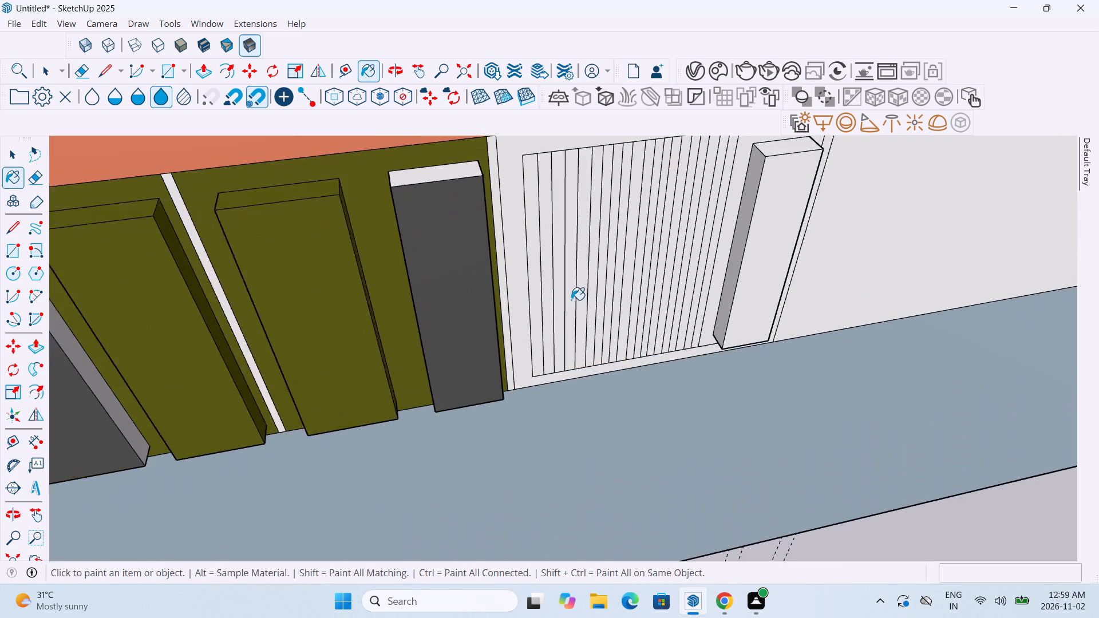
scroll(571, 300, up, 2)
click(513, 324)
scroll(513, 324, down, 6)
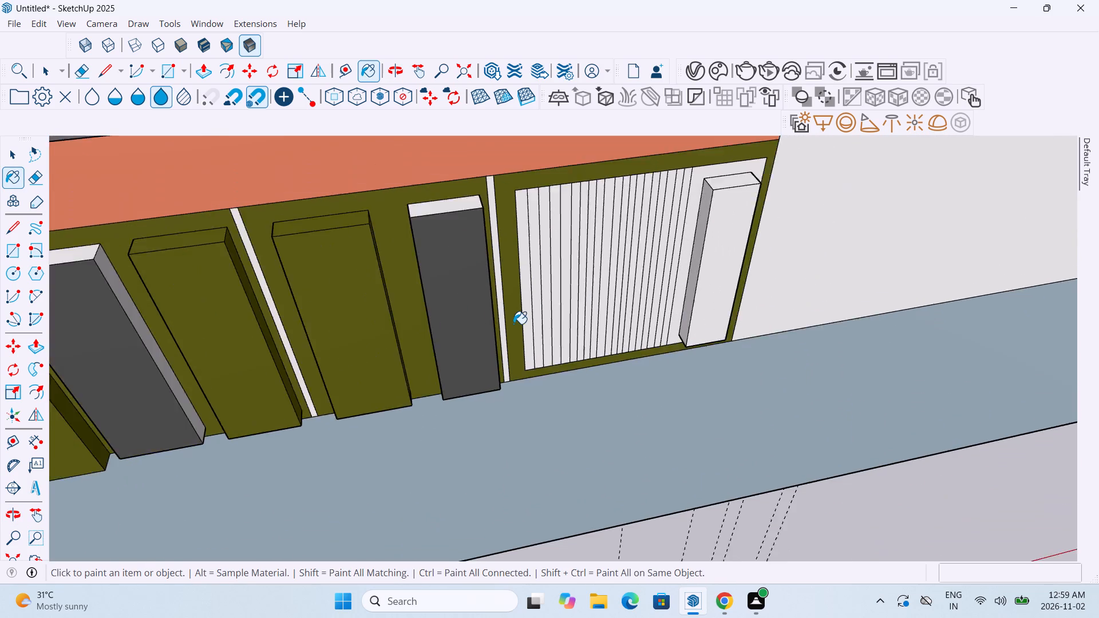
scroll(513, 324, down, 4)
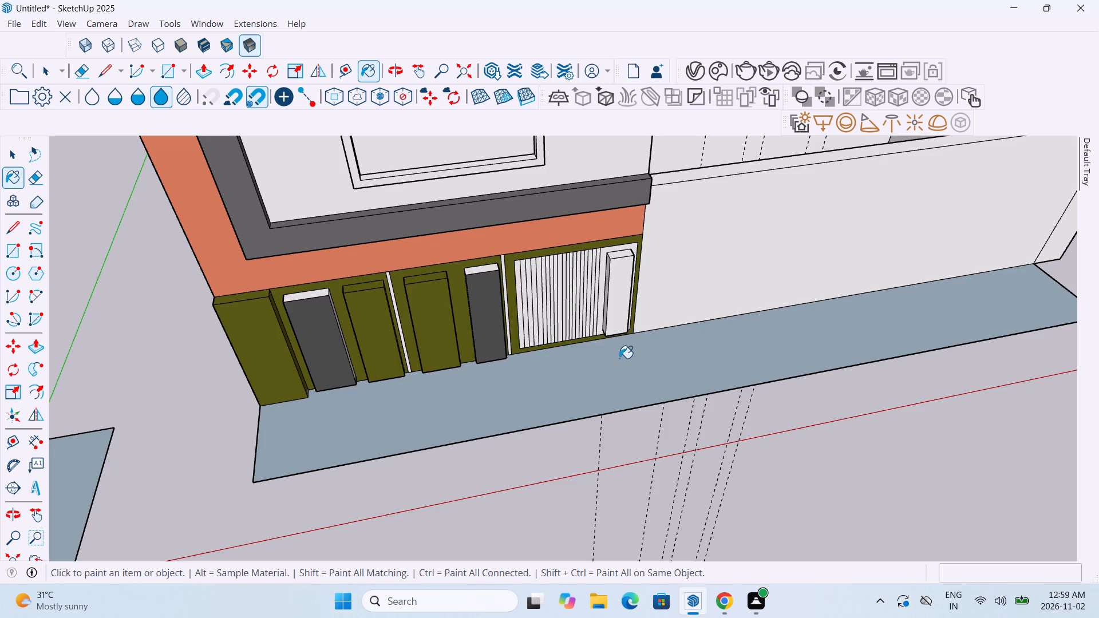
Paint the front of the raised panel beside the vertical strips and its side facing them dark olive.
scroll(621, 358, down, 3)
scroll(622, 338, up, 9)
middle_drag(616, 318, 607, 308)
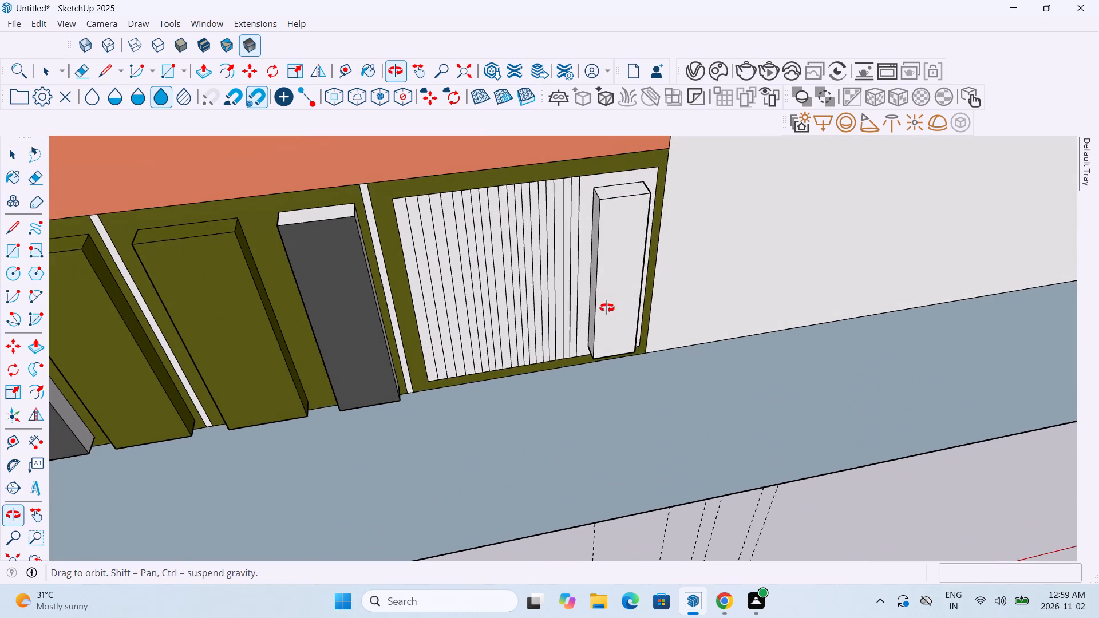
middle_drag(607, 308, 571, 188)
scroll(571, 188, down, 3)
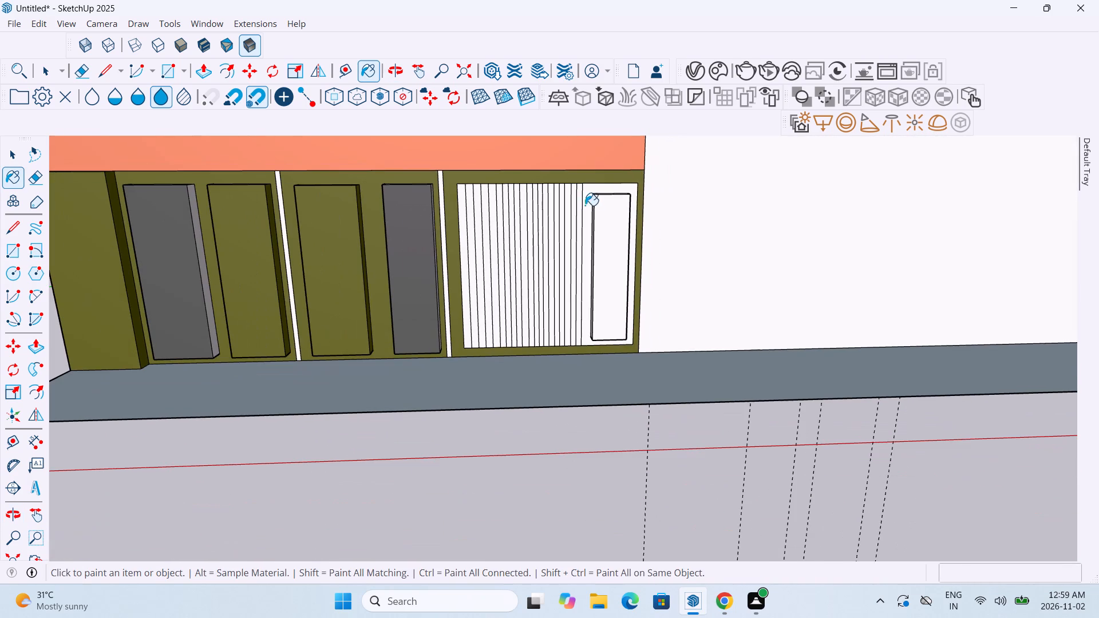
click(613, 232)
middle_drag(586, 235, 636, 247)
scroll(598, 239, up, 4)
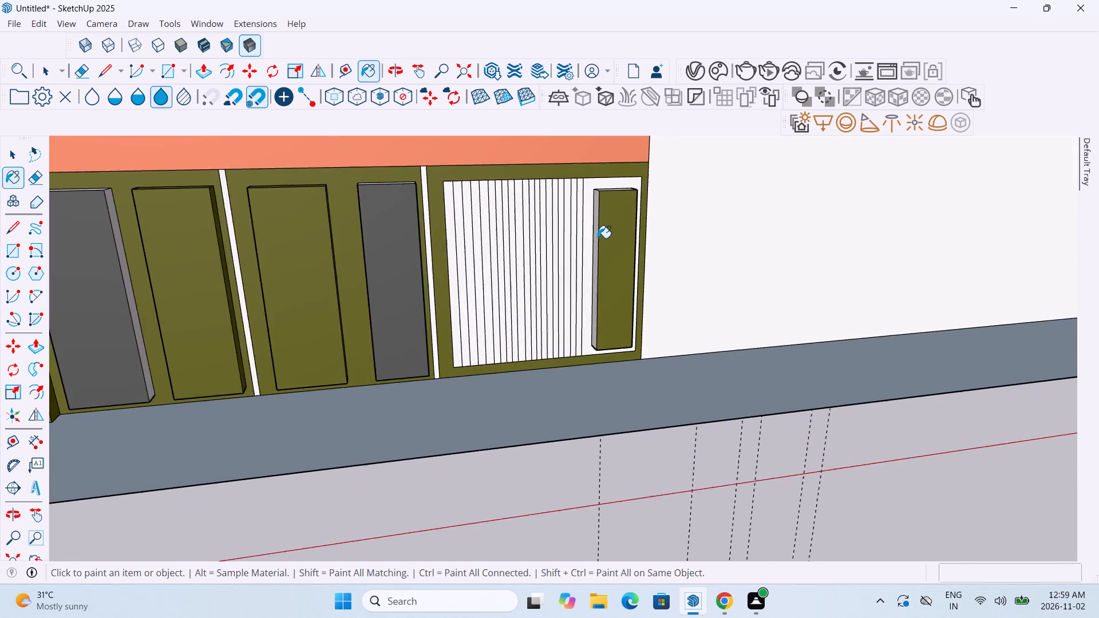
scroll(598, 238, up, 8)
click(592, 225)
Paint the top and the outer side of the raised panel beside the vertical strips dark olive.
middle_drag(594, 225, 595, 373)
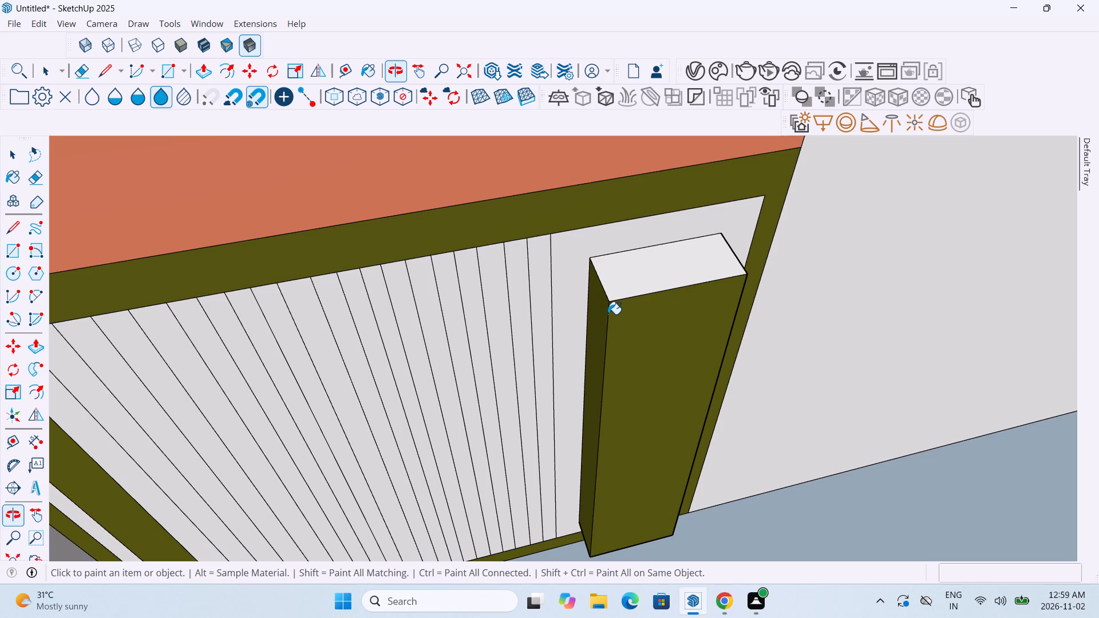
click(622, 273)
middle_drag(717, 342, 506, 294)
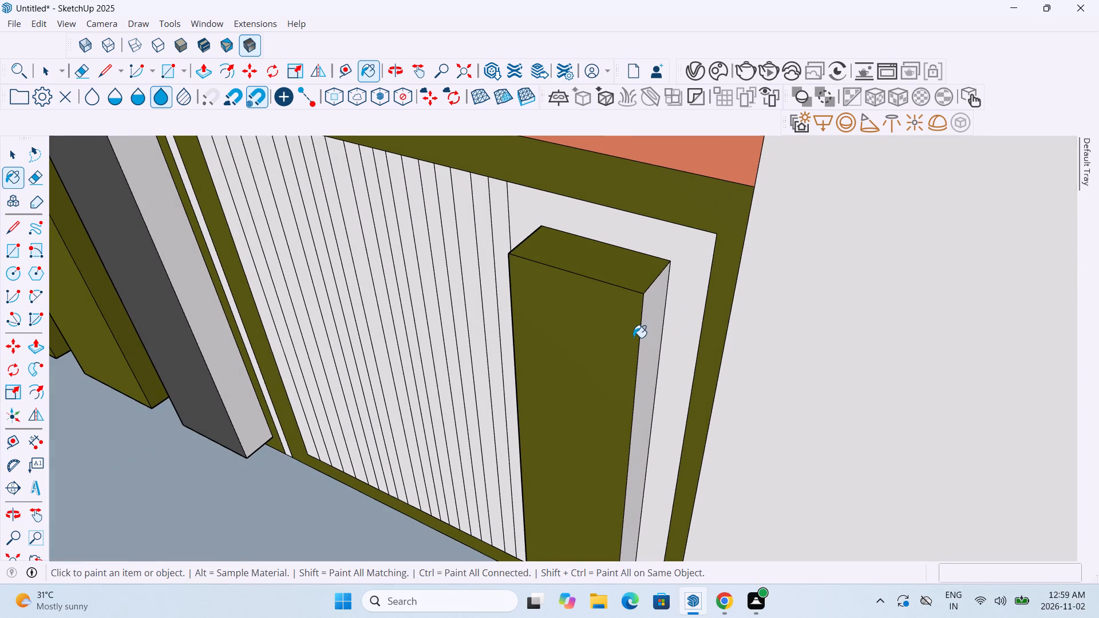
click(646, 326)
middle_drag(584, 412, 645, 227)
scroll(646, 225, down, 6)
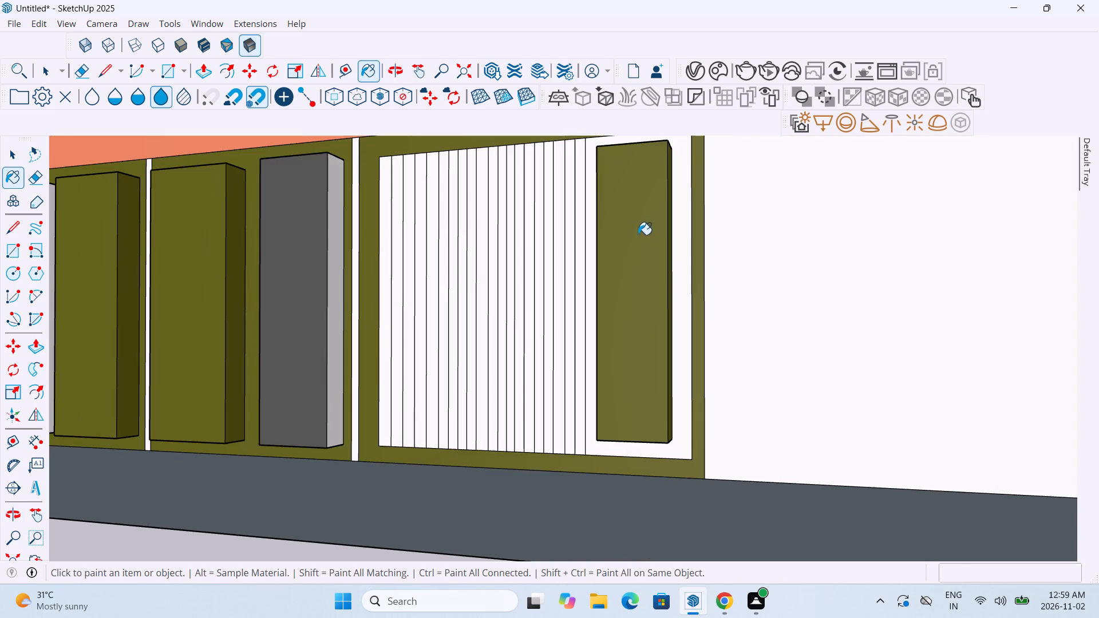
Paint the underside of the raised panel beside the vertical strips dark olive.
middle_drag(635, 462, 640, 297)
middle_drag(641, 294, 663, 426)
scroll(643, 429, up, 12)
middle_drag(642, 429, 641, 382)
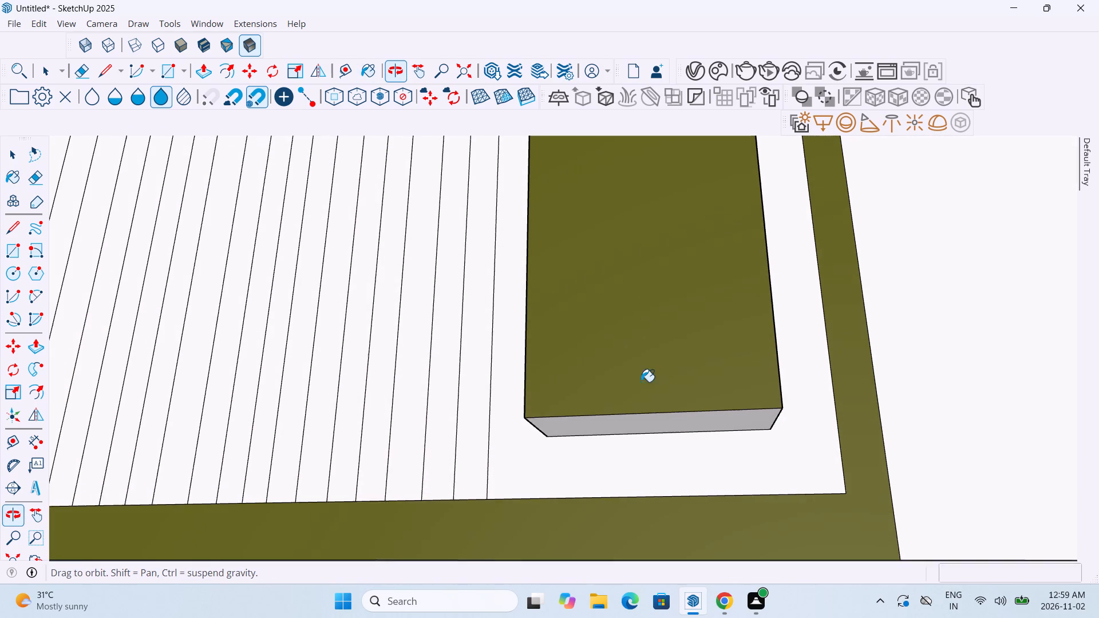
click(642, 423)
scroll(651, 397, down, 20)
scroll(651, 397, down, 3)
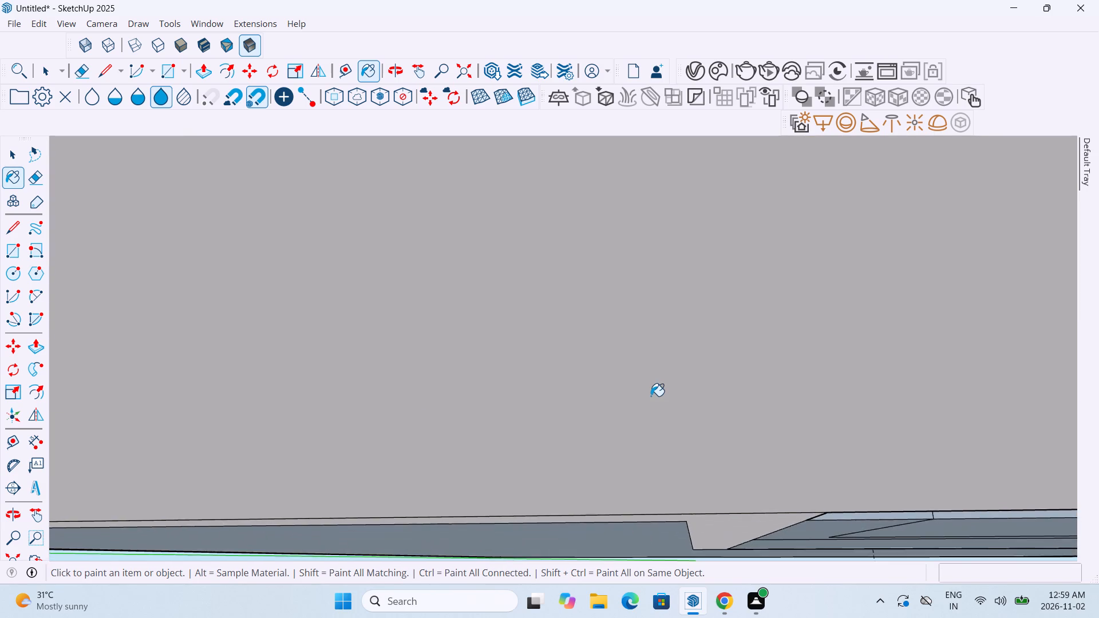
scroll(651, 396, down, 20)
scroll(651, 396, down, 2)
middle_drag(645, 335, 649, 382)
scroll(649, 382, down, 13)
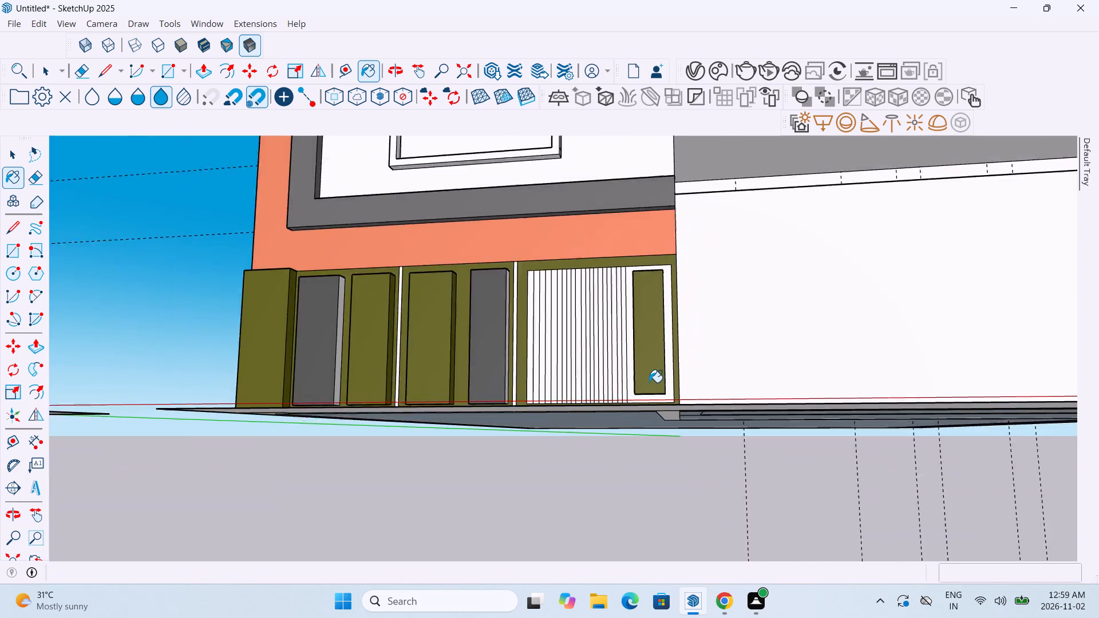
Repaint the front faces of the two dark grey raised panels with a lighter medium grey from Solid Colors.
scroll(1000, 425, down, 3)
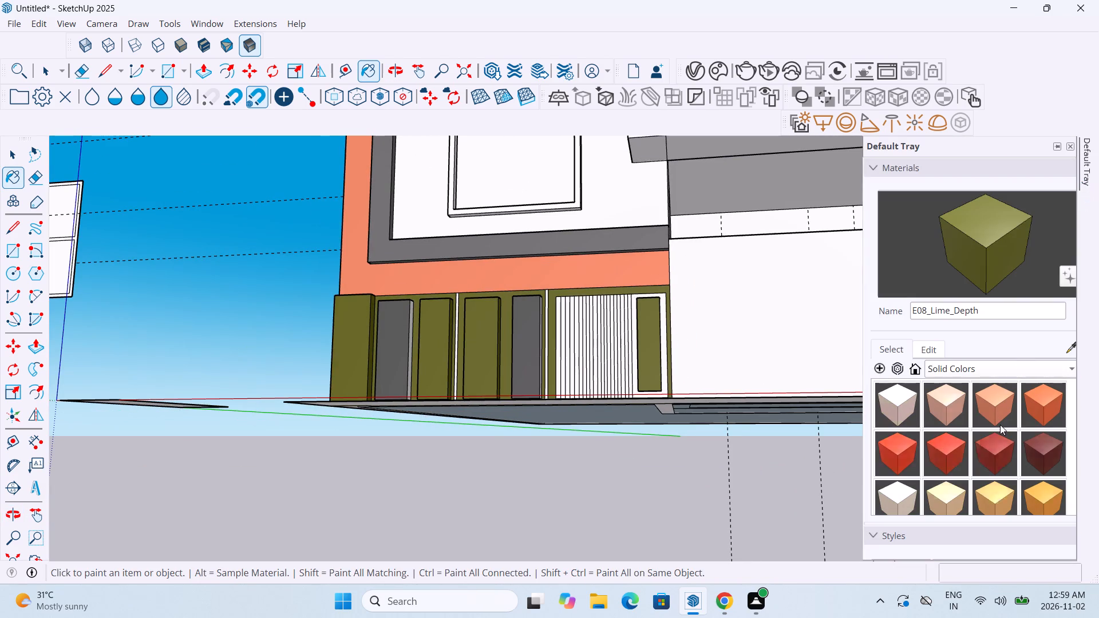
scroll(1000, 425, down, 14)
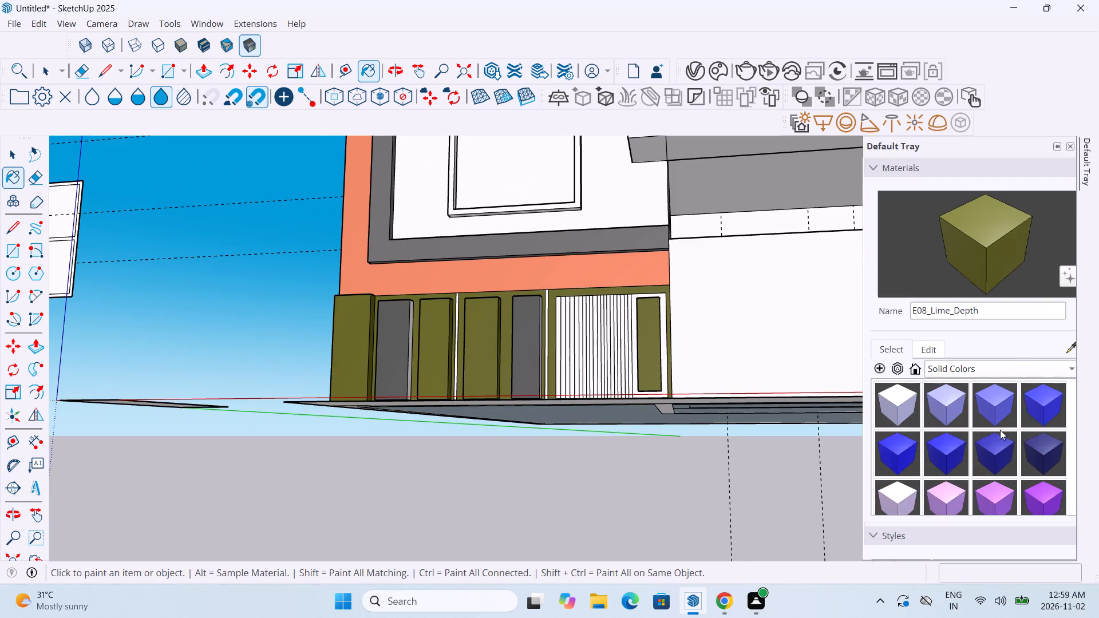
scroll(1000, 430, down, 10)
scroll(1000, 430, up, 2)
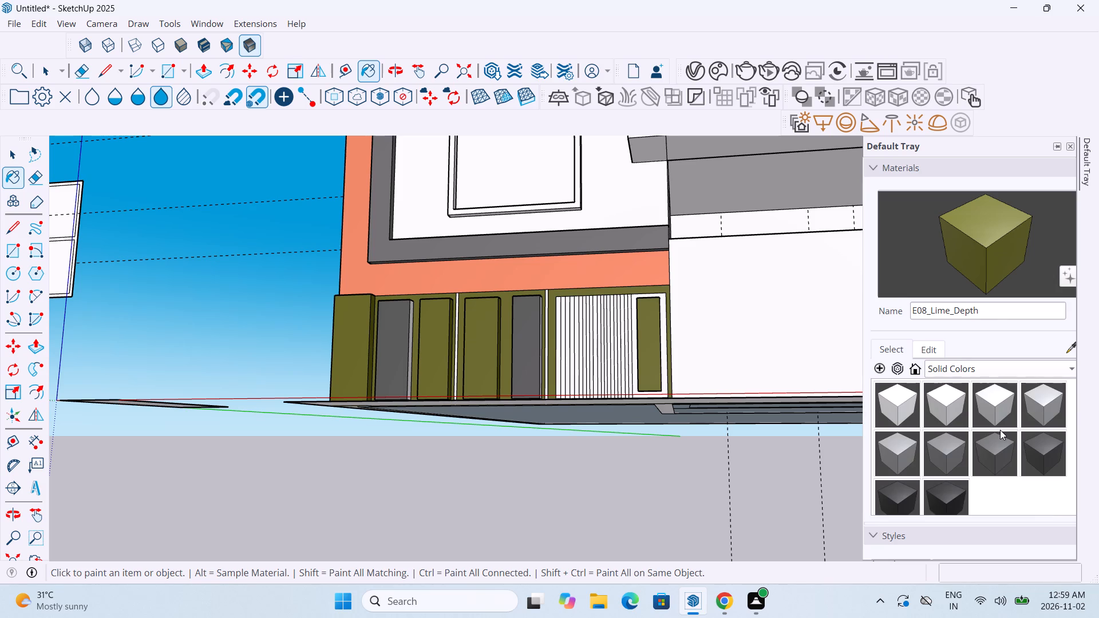
click(956, 450)
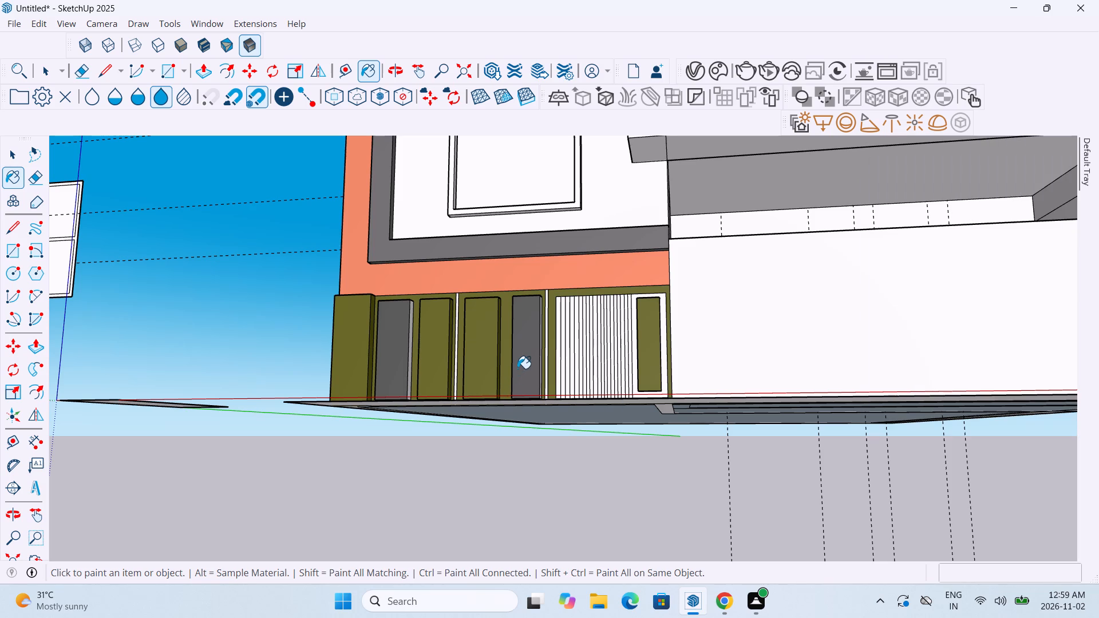
click(518, 367)
scroll(518, 367, up, 6)
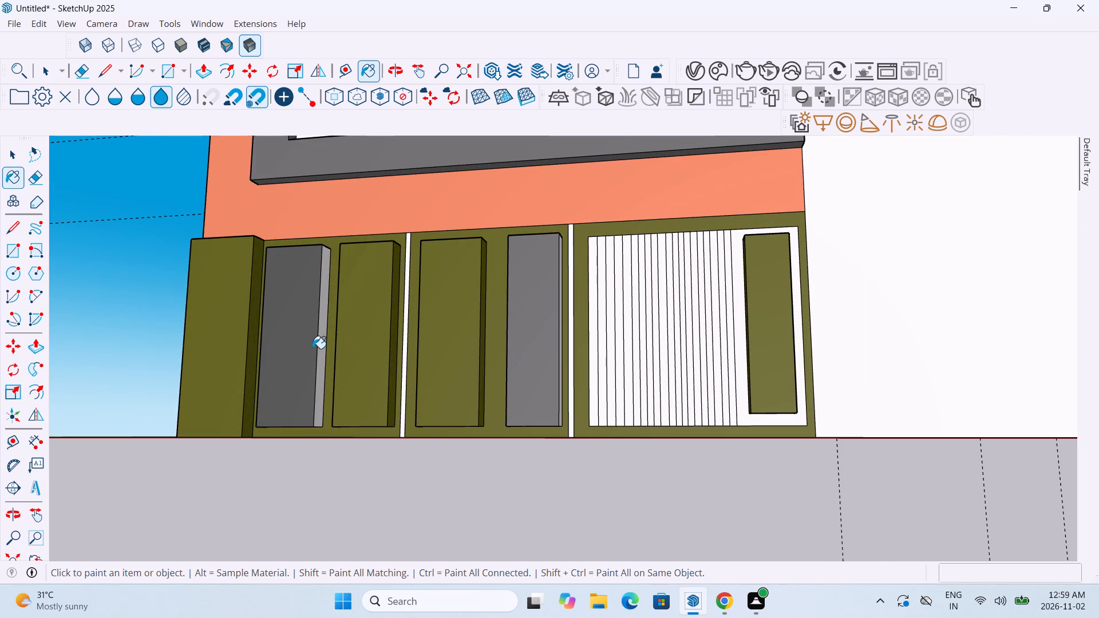
click(303, 351)
Paint the top of the grey panel nearest the corner column and its side facing the olive panels medium grey.
middle_drag(418, 381, 360, 387)
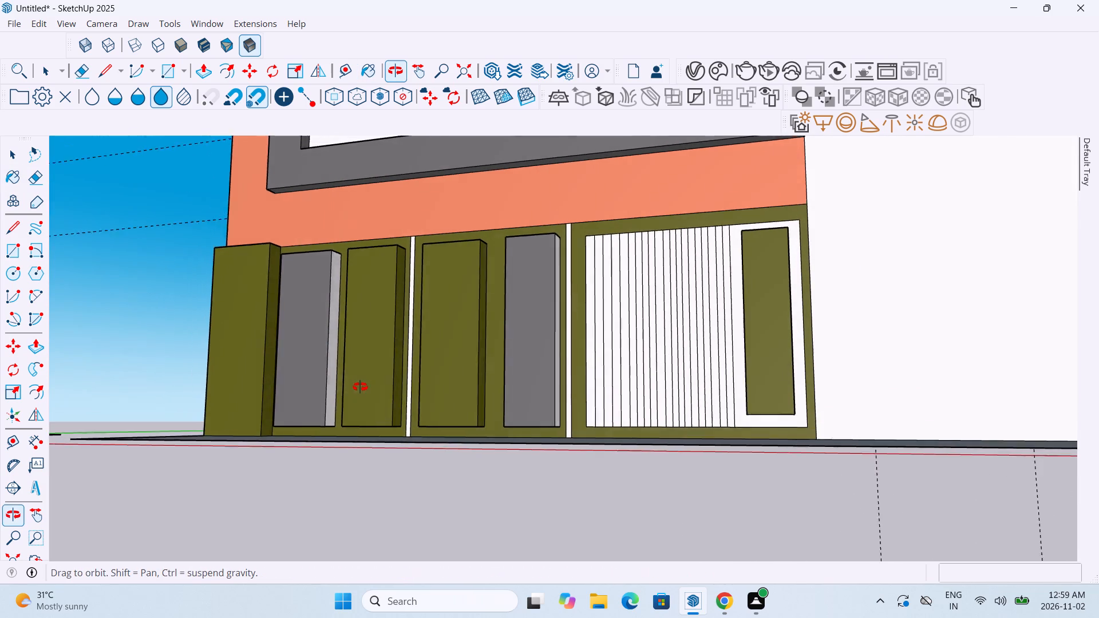
middle_drag(360, 387, 356, 389)
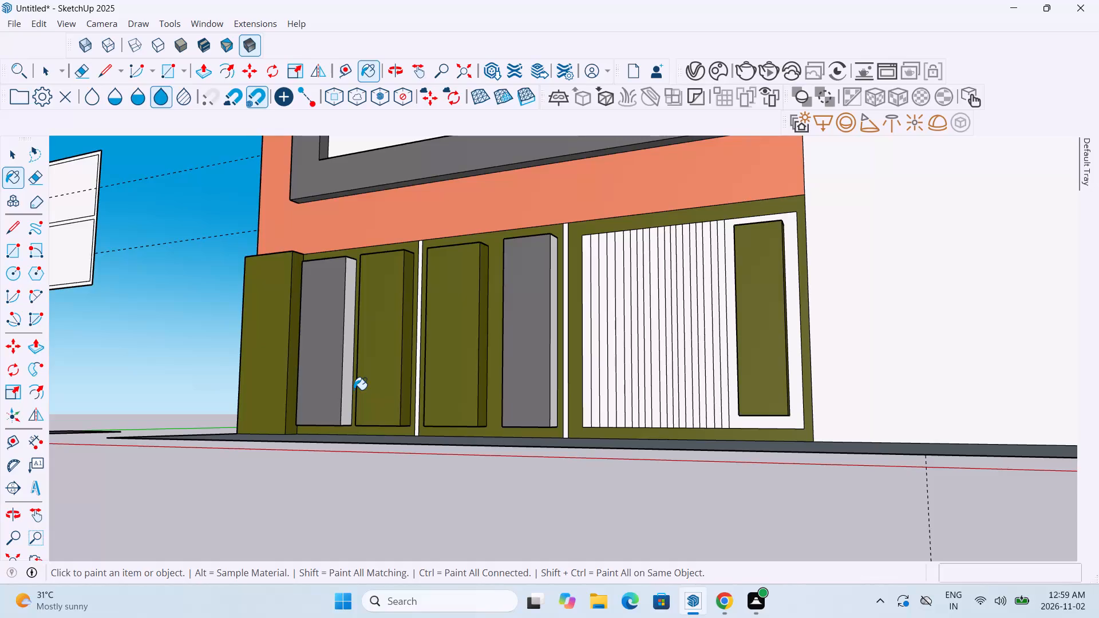
middle_drag(413, 334, 353, 356)
scroll(380, 330, up, 3)
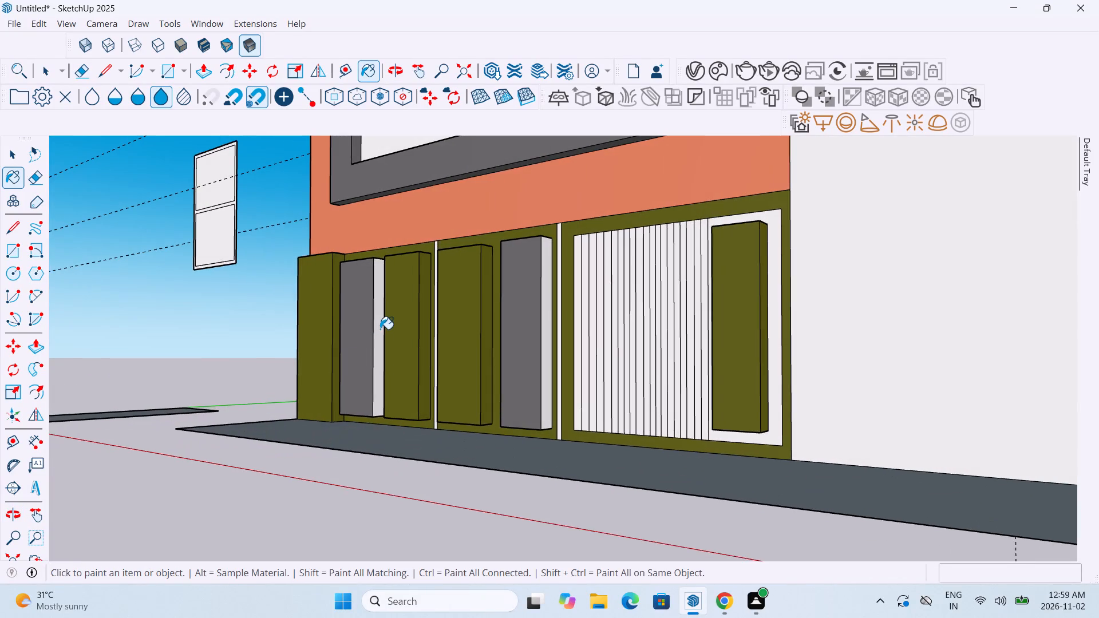
scroll(380, 329, up, 8)
click(378, 324)
scroll(374, 320, down, 7)
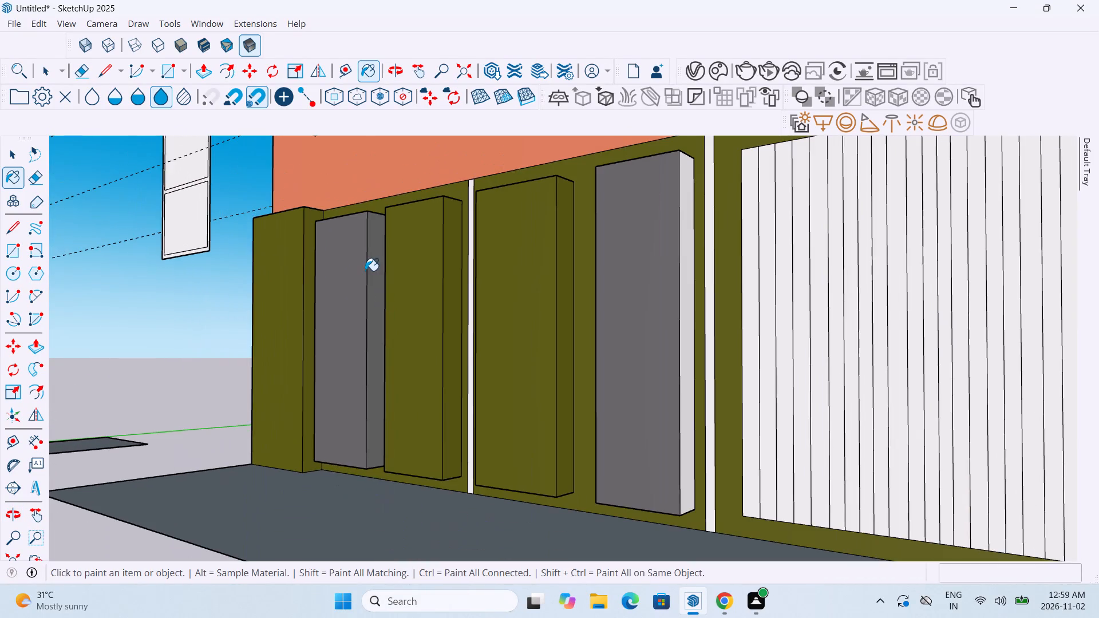
middle_drag(365, 271, 374, 379)
middle_drag(347, 258, 374, 276)
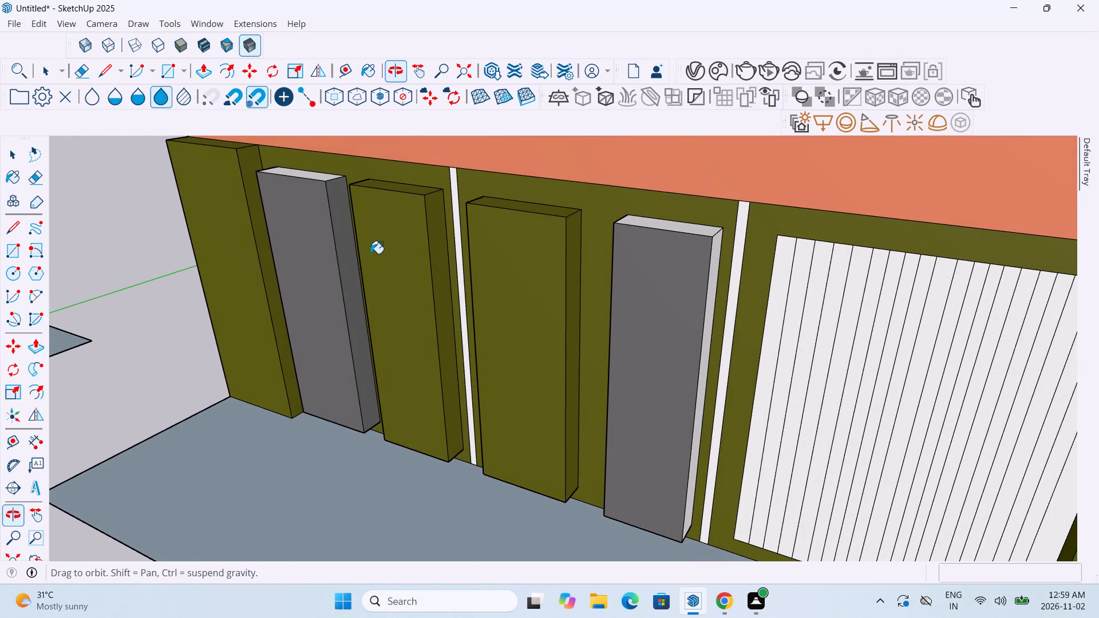
scroll(304, 157, up, 8)
click(304, 184)
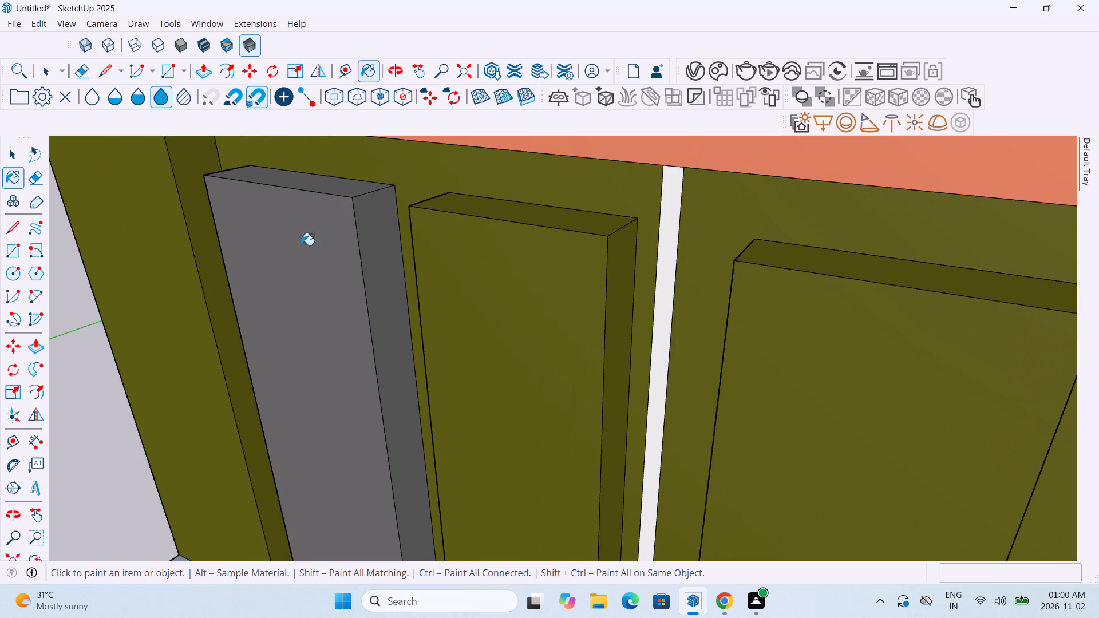
Paint that grey panel's remaining side, facing the corner column, medium grey.
middle_drag(310, 260, 550, 233)
scroll(550, 233, down, 6)
middle_drag(372, 271, 390, 271)
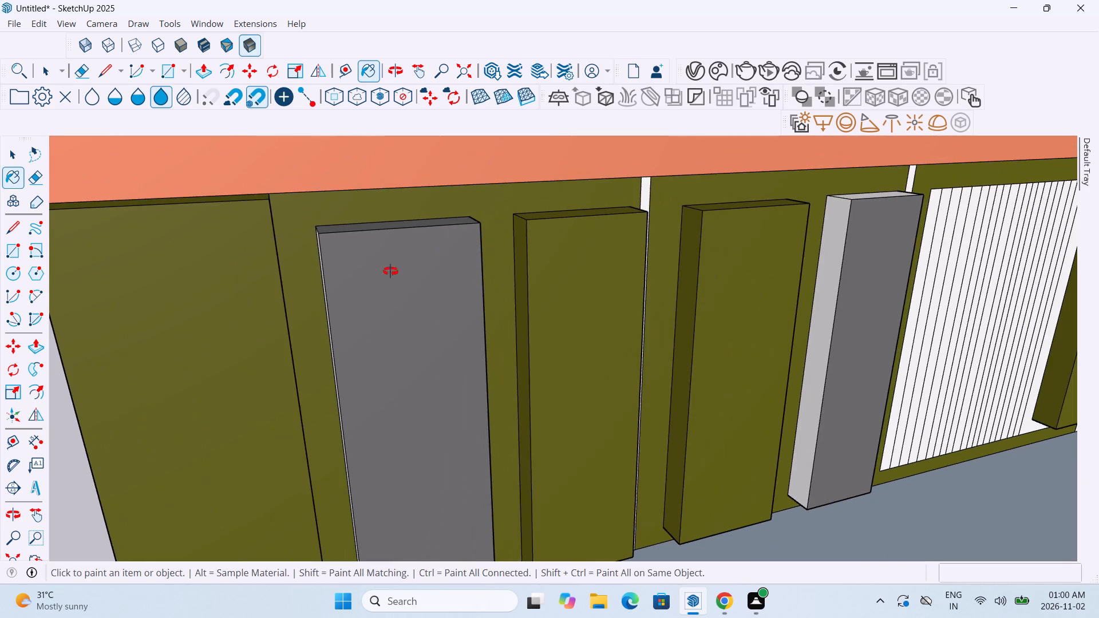
middle_drag(390, 271, 561, 249)
click(599, 258)
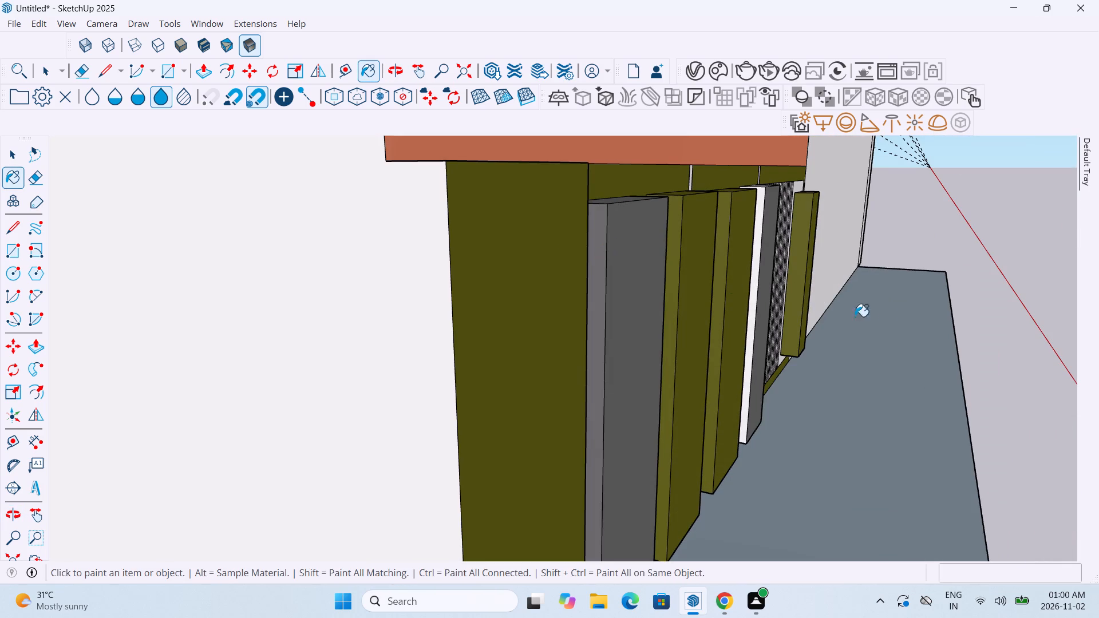
Paint the underside of the grey panel nearest the corner column medium grey.
middle_drag(881, 320, 817, 334)
scroll(827, 337, down, 5)
middle_drag(697, 419, 577, 381)
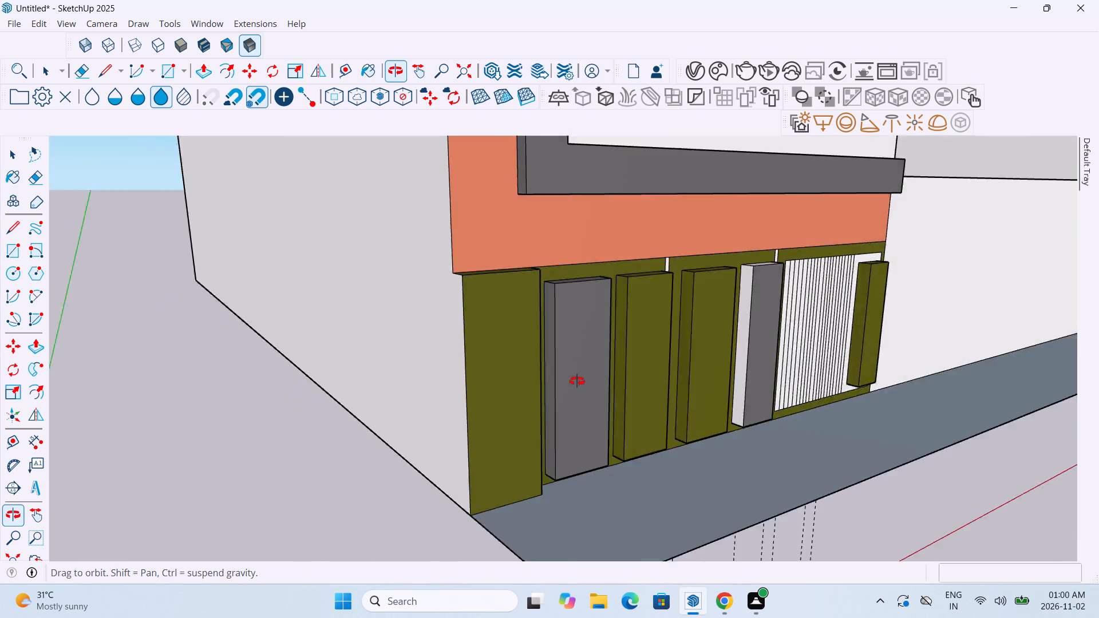
middle_drag(577, 381, 476, 299)
scroll(462, 393, up, 19)
middle_drag(458, 382, 462, 331)
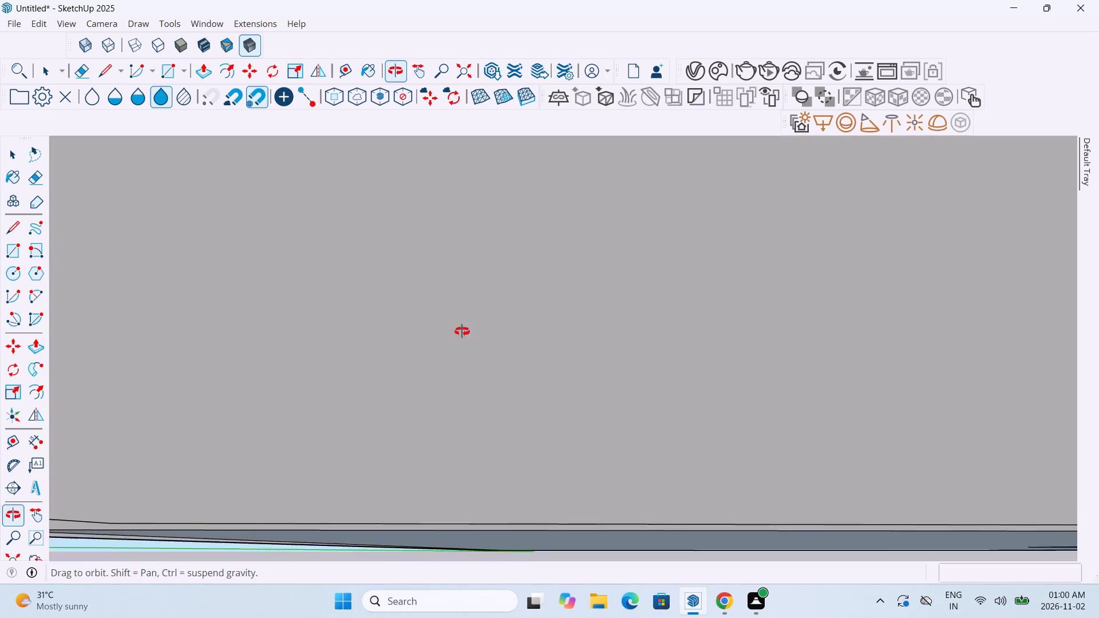
middle_drag(462, 331, 464, 366)
scroll(450, 458, up, 2)
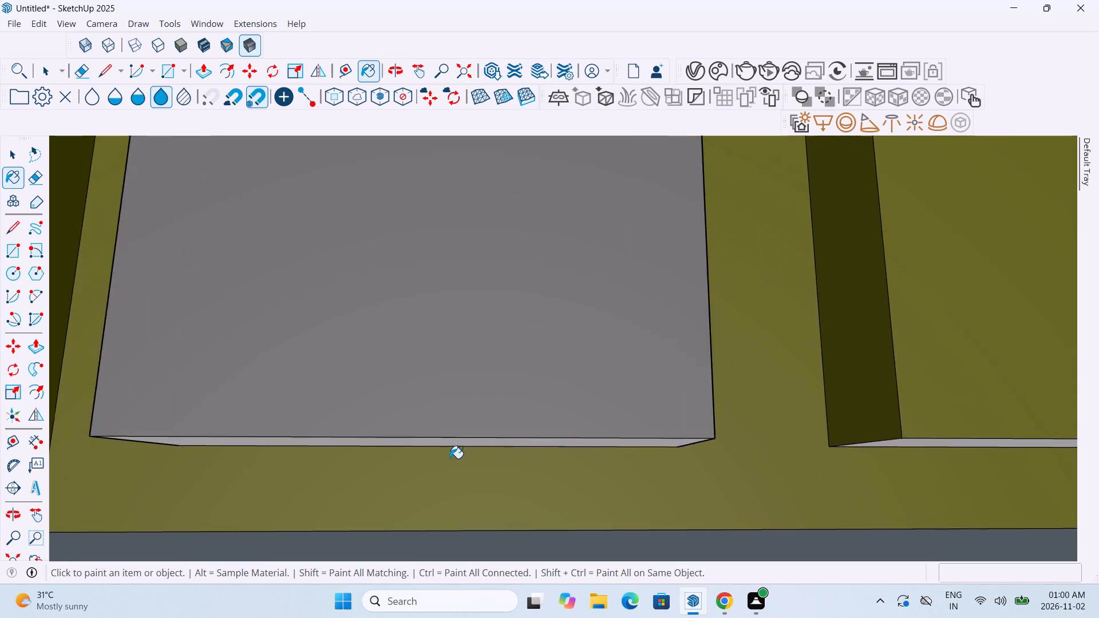
scroll(450, 458, up, 3)
click(451, 433)
scroll(457, 423, down, 14)
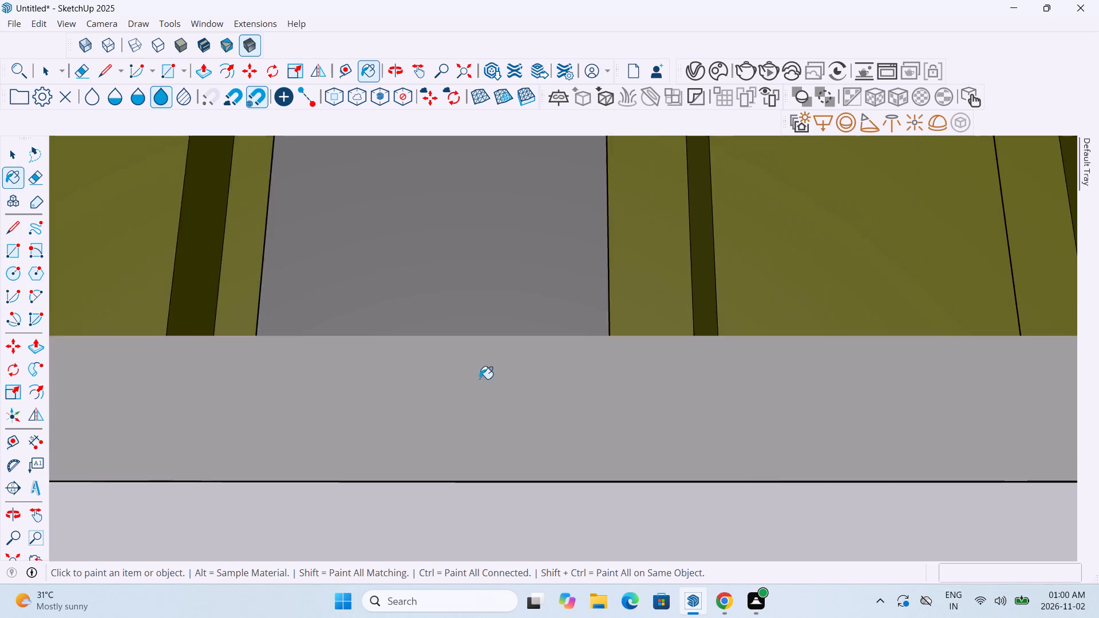
scroll(480, 379, down, 5)
scroll(523, 368, down, 20)
scroll(523, 368, down, 15)
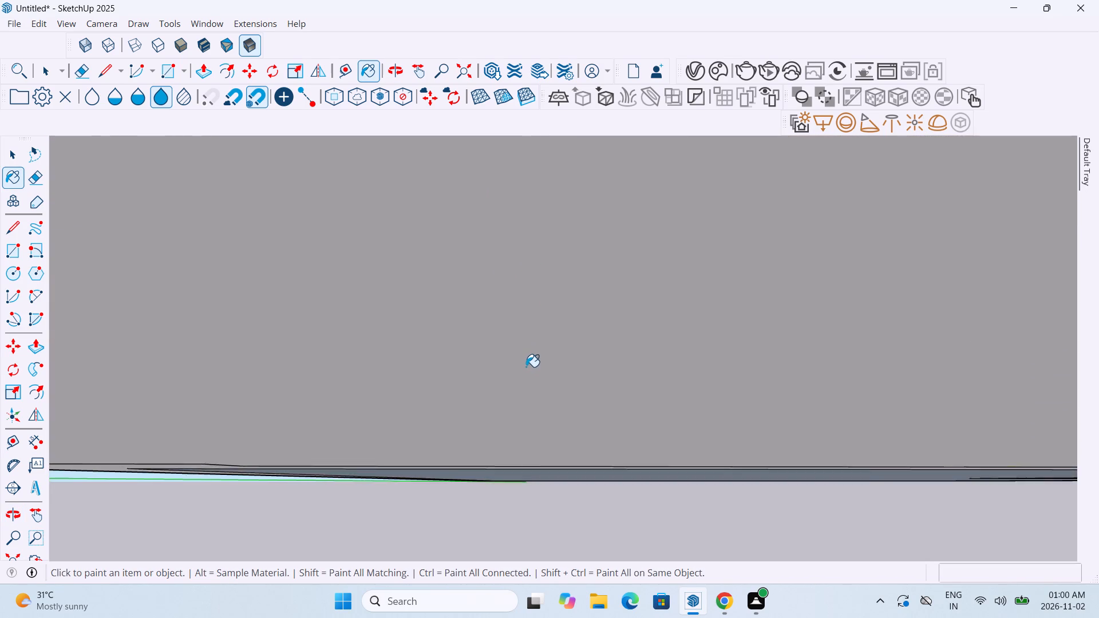
scroll(526, 367, down, 20)
scroll(526, 367, down, 18)
middle_drag(831, 235, 818, 247)
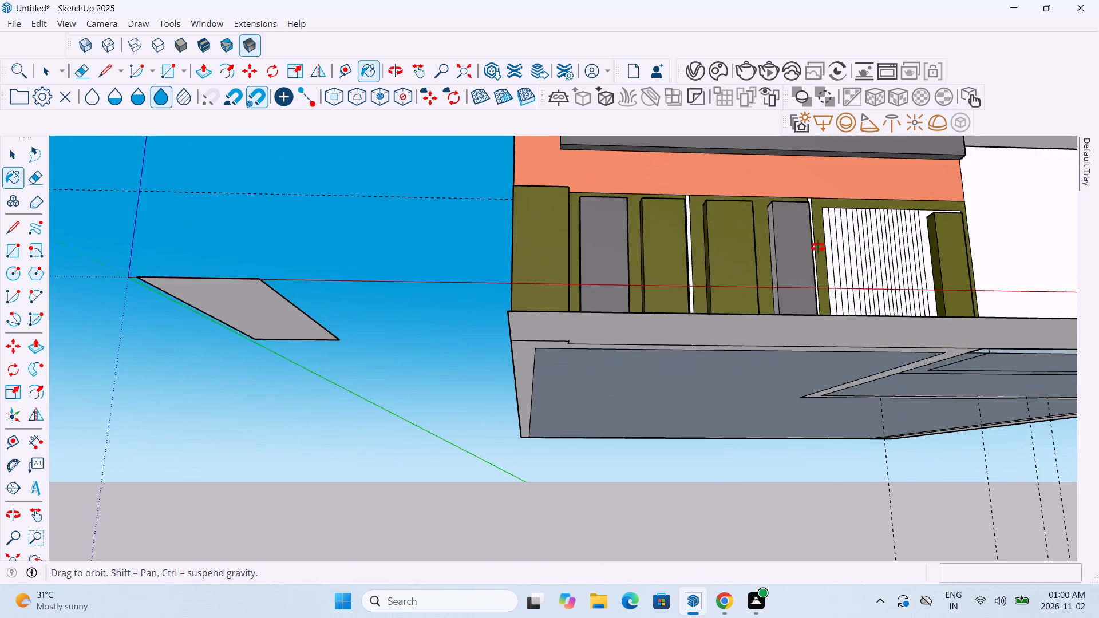
Paint both sides and the top of the raised grey panel beside the striped panel medium grey.
middle_drag(818, 247, 757, 339)
scroll(789, 295, up, 12)
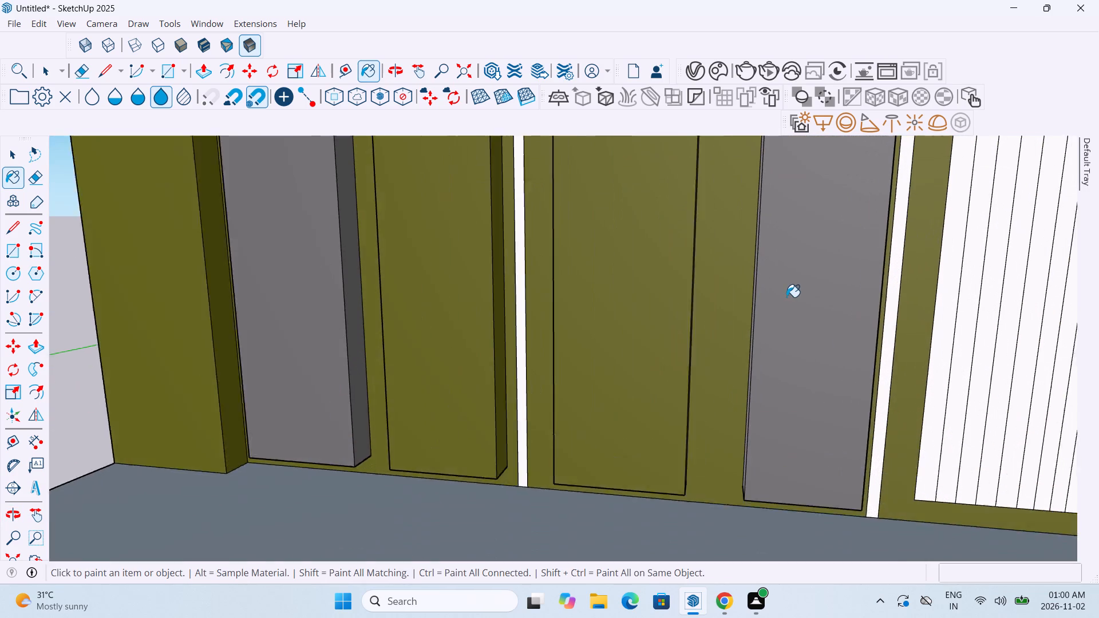
middle_drag(756, 301, 867, 324)
click(750, 285)
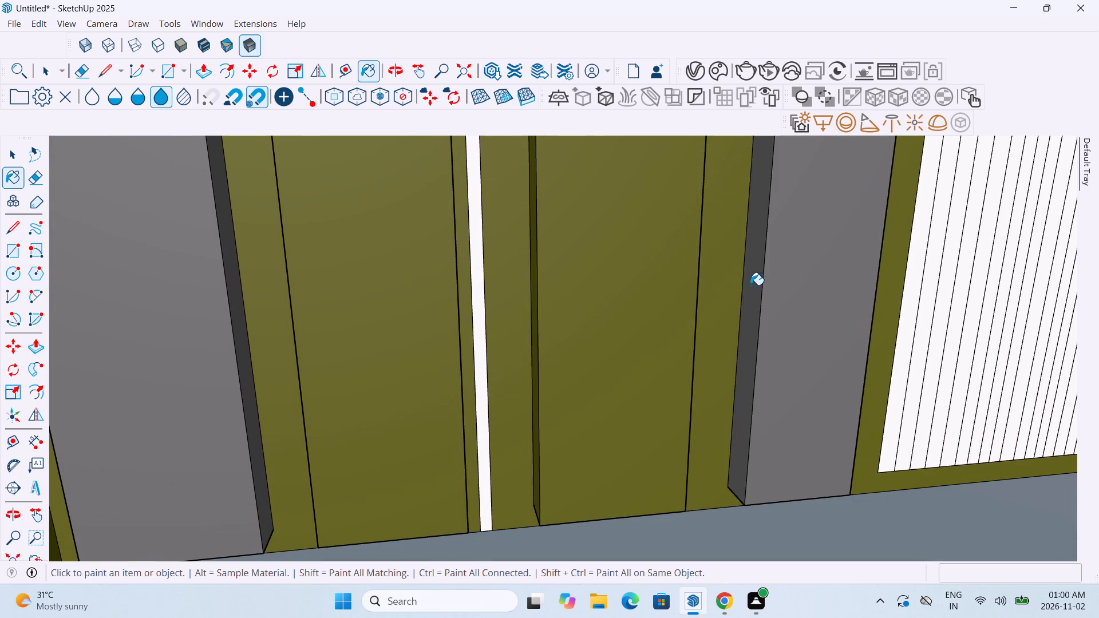
scroll(750, 285, down, 6)
middle_drag(805, 298, 737, 385)
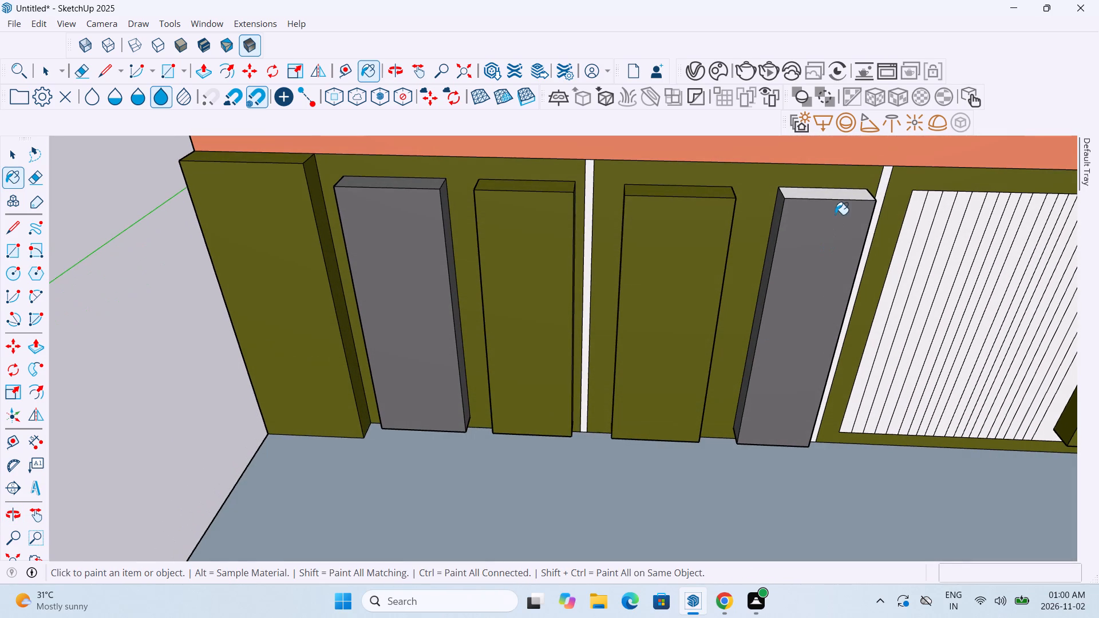
click(831, 195)
middle_drag(901, 253, 772, 264)
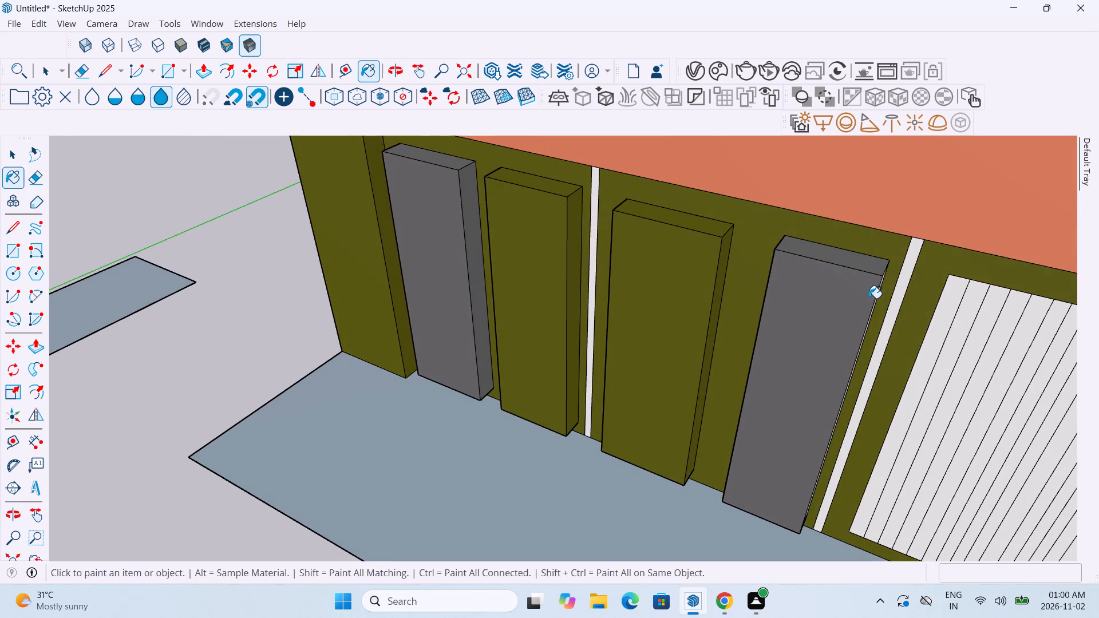
middle_drag(877, 322, 816, 287)
click(866, 314)
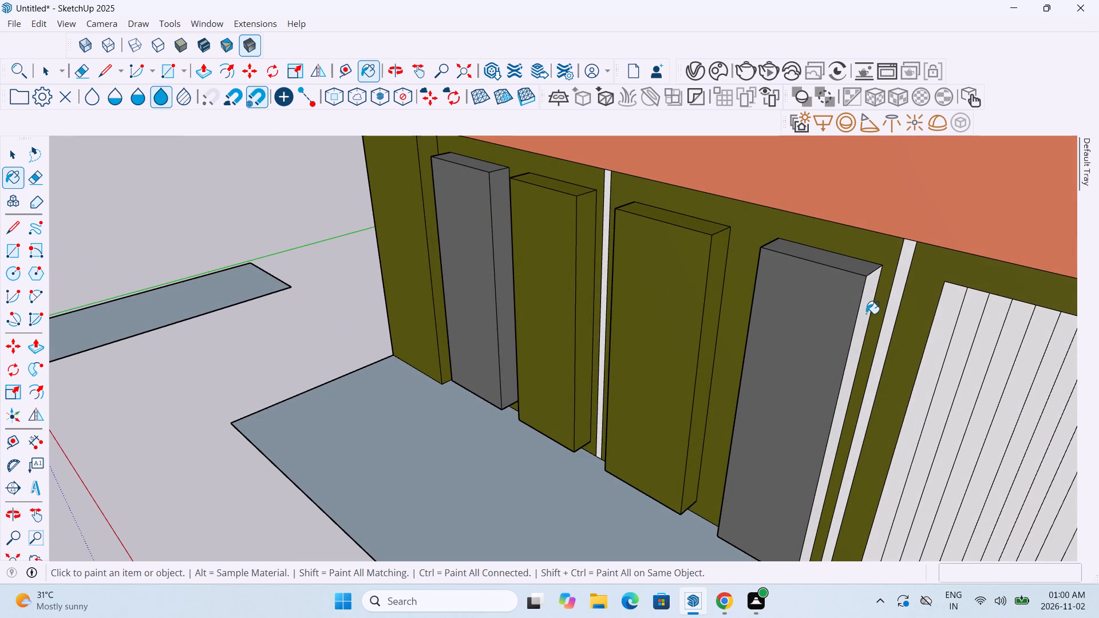
Paint every second vertical strip of the white striped panel medium grey, working from the grey raised panel towards the olive one.
click(960, 332)
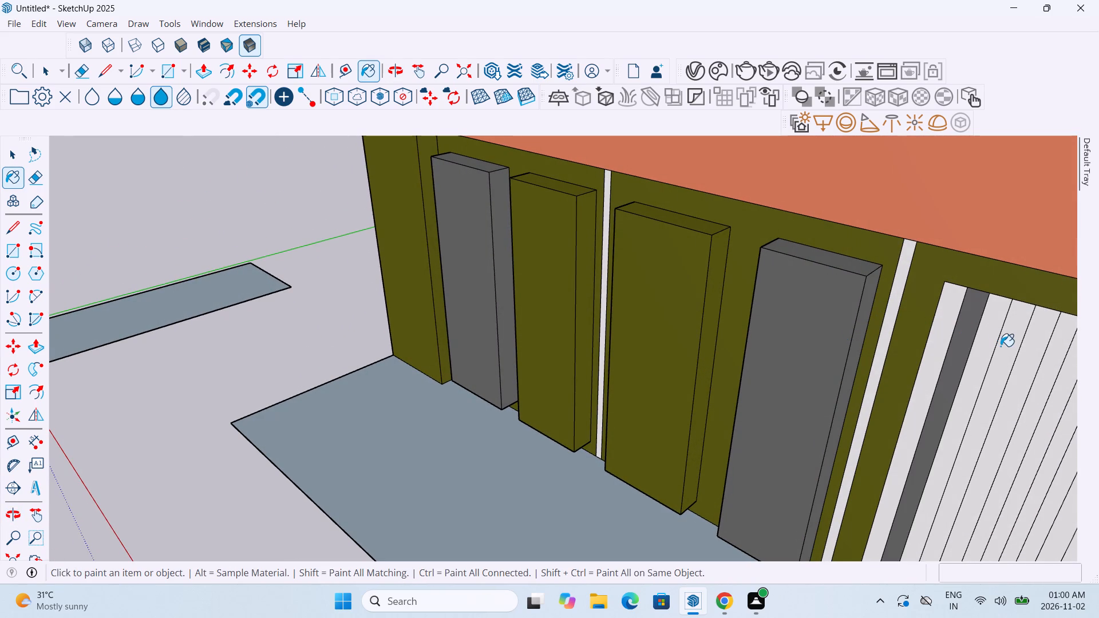
click(1003, 350)
scroll(1003, 350, down, 6)
click(1027, 363)
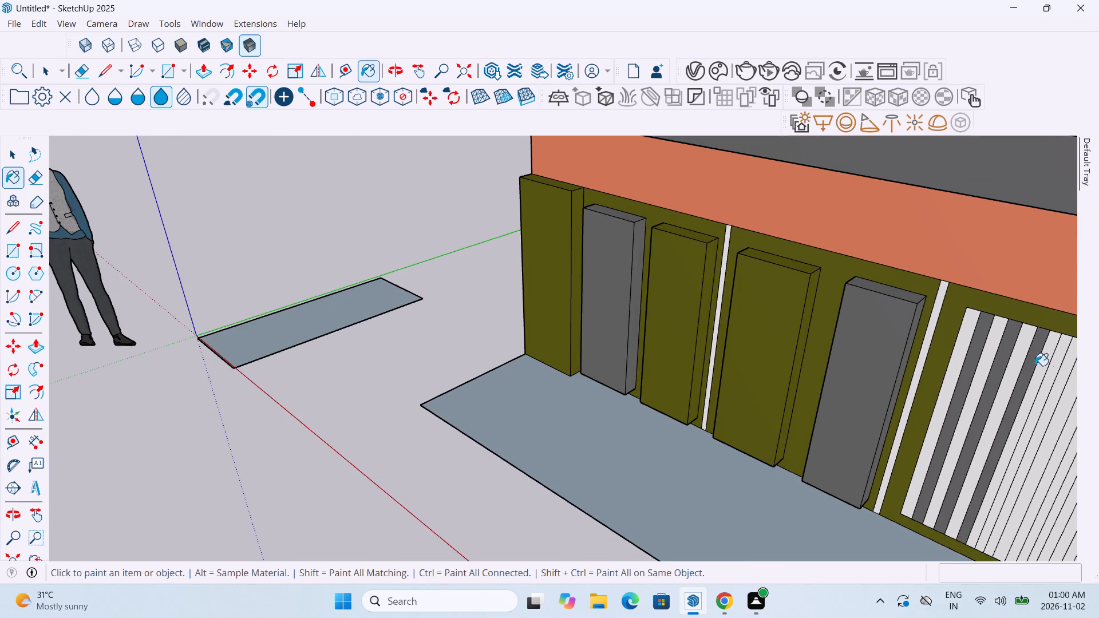
click(1048, 378)
scroll(1048, 378, down, 14)
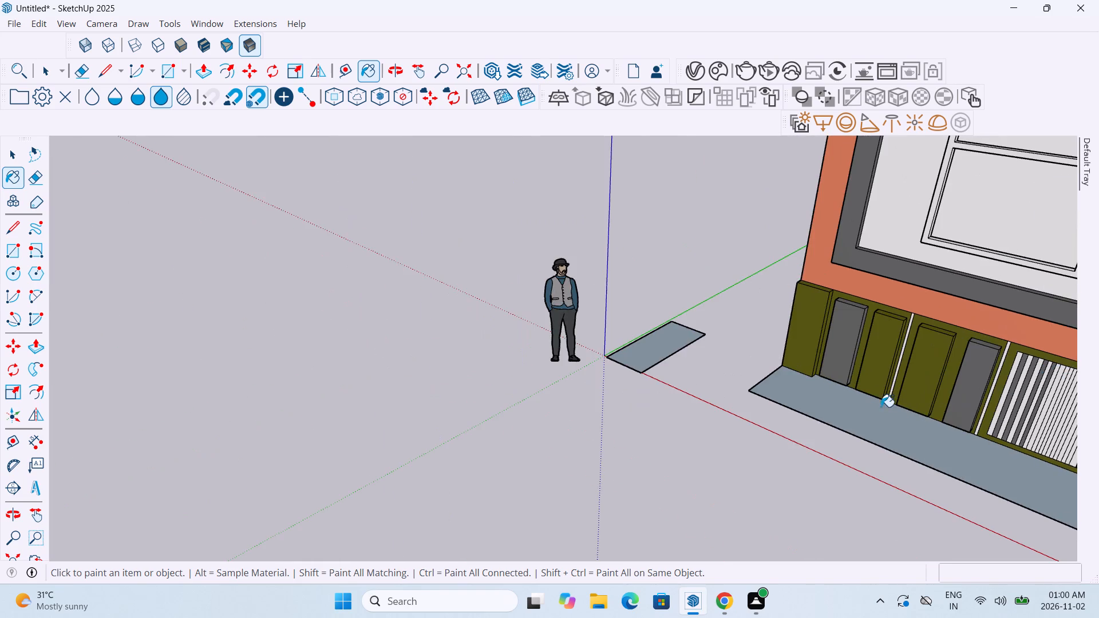
scroll(881, 407, down, 7)
scroll(1007, 420, up, 20)
scroll(1007, 420, up, 4)
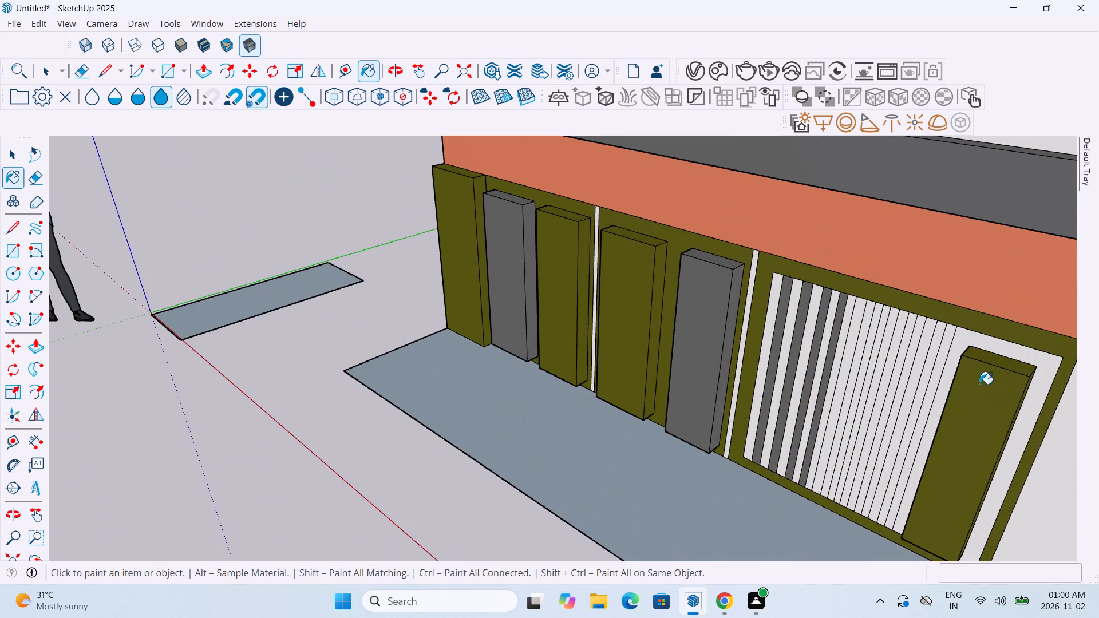
scroll(979, 384, up, 2)
click(790, 334)
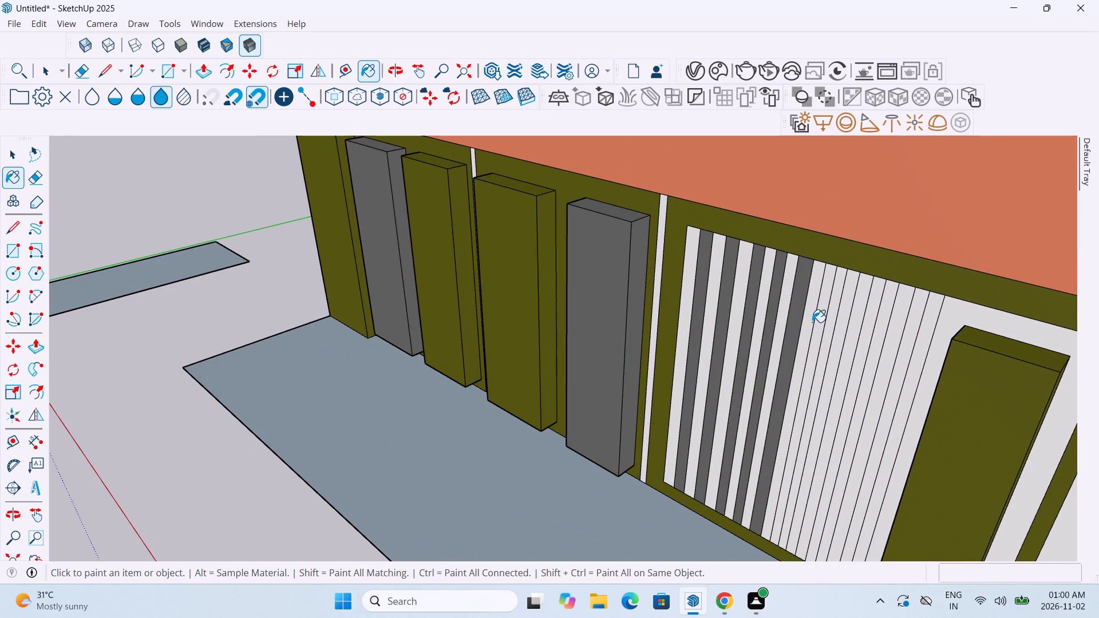
click(815, 326)
scroll(831, 339, down, 1)
scroll(831, 339, up, 9)
click(845, 334)
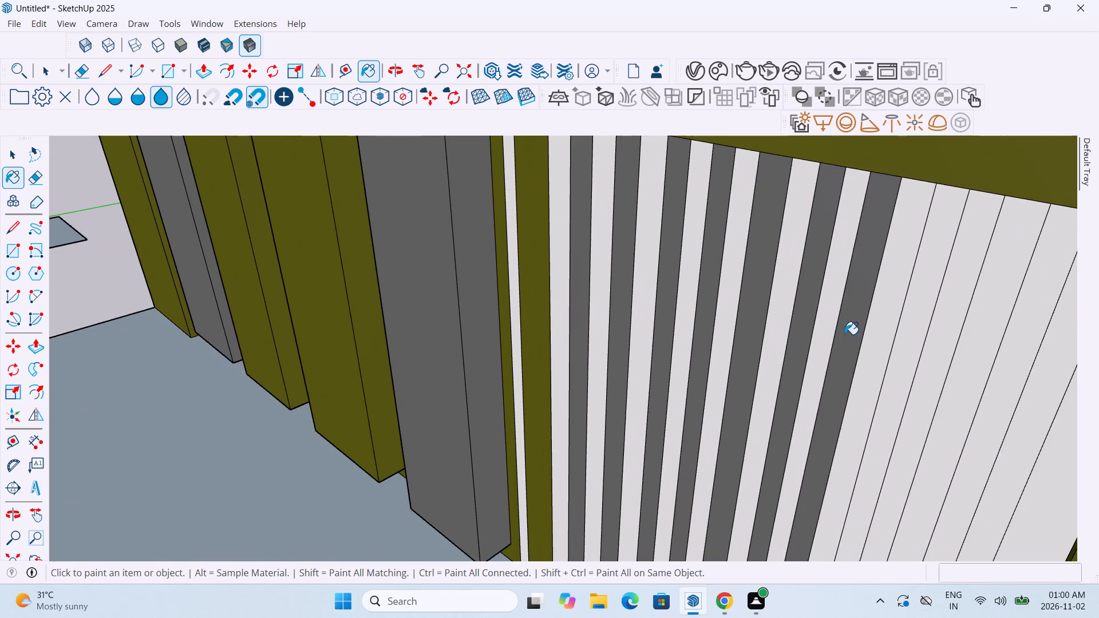
click(900, 353)
click(964, 362)
scroll(964, 362, down, 7)
click(1010, 379)
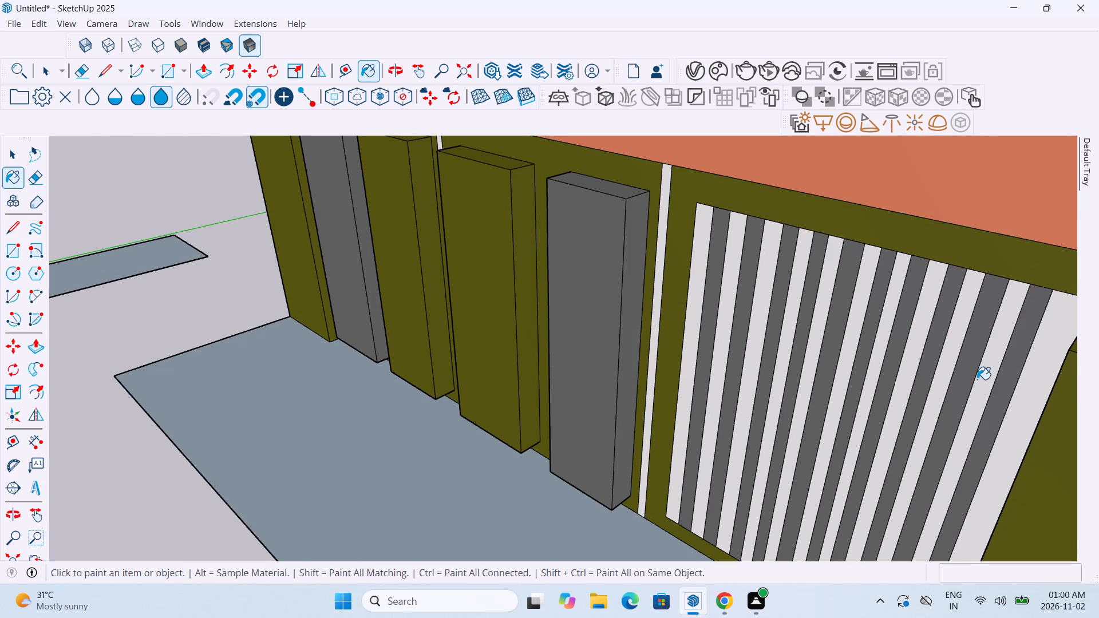
Examine the striped panel and the neighbouring raised ground-floor panels from several distances and angles.
scroll(977, 379, down, 6)
middle_drag(881, 451, 924, 409)
scroll(924, 409, down, 6)
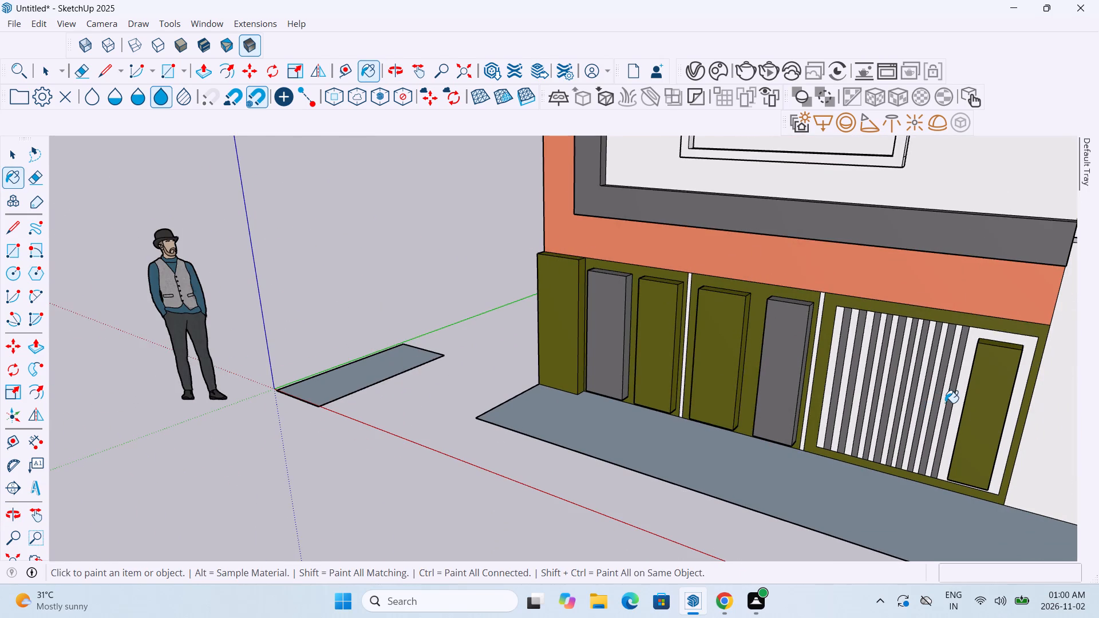
scroll(945, 403, up, 11)
middle_drag(945, 403, 979, 399)
scroll(959, 403, down, 3)
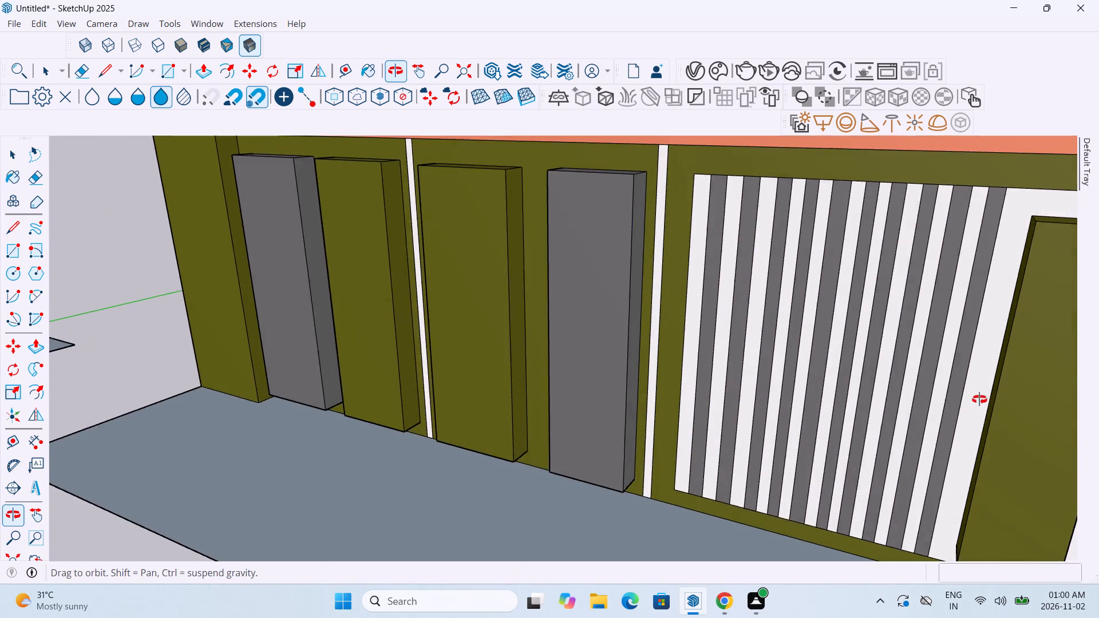
scroll(979, 399, down, 2)
middle_drag(979, 399, 982, 399)
scroll(876, 425, down, 4)
middle_drag(833, 415, 879, 406)
scroll(879, 406, up, 5)
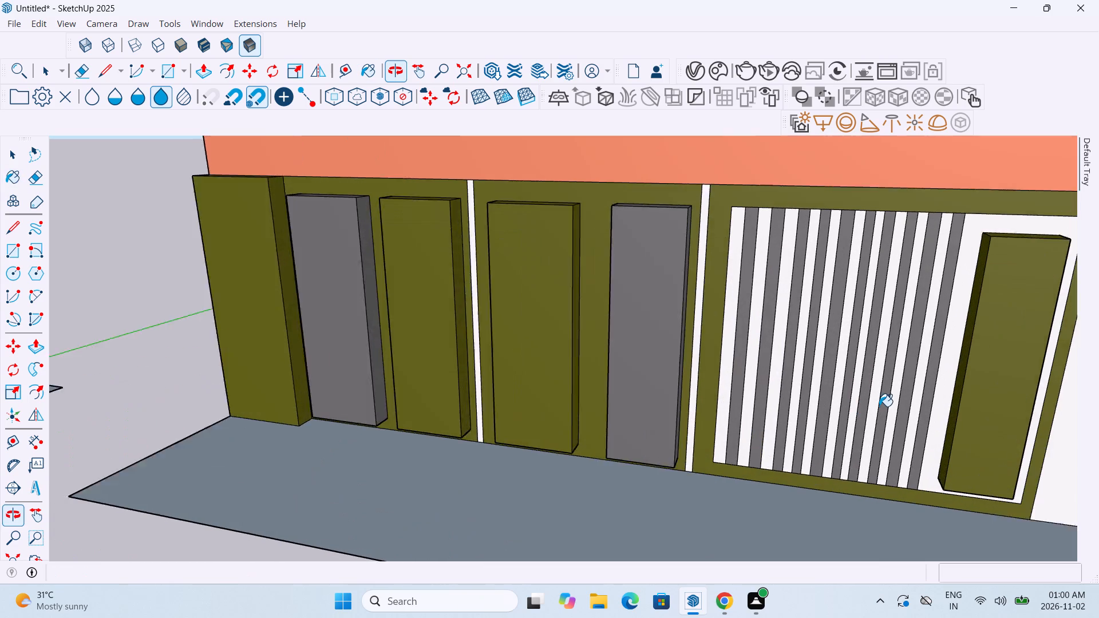
middle_drag(768, 428, 768, 418)
scroll(768, 418, down, 3)
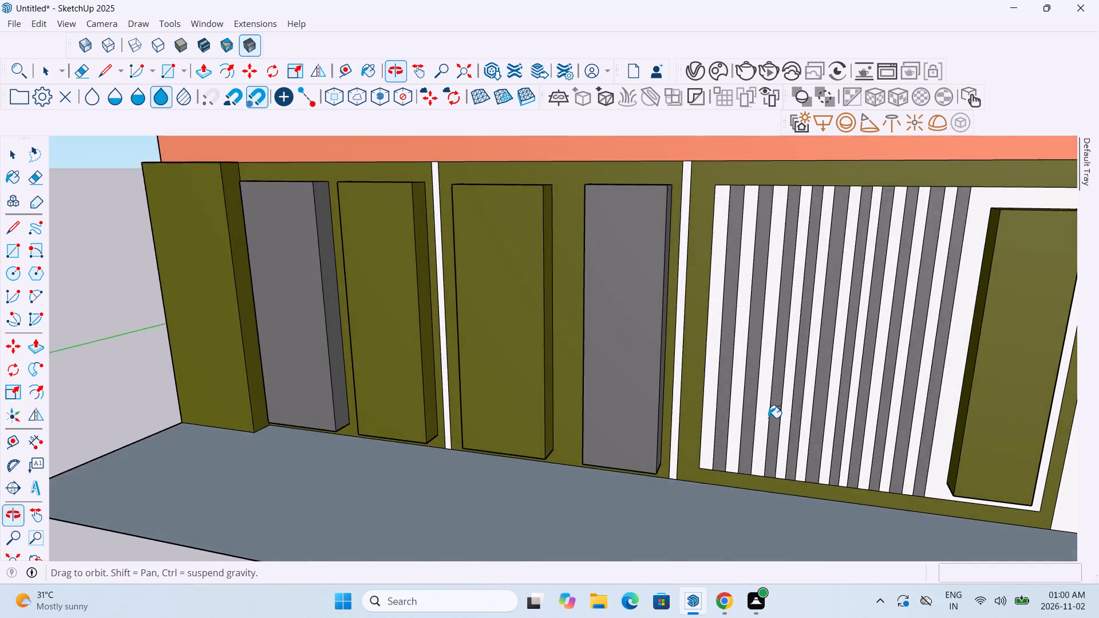
scroll(768, 418, down, 3)
scroll(780, 365, up, 6)
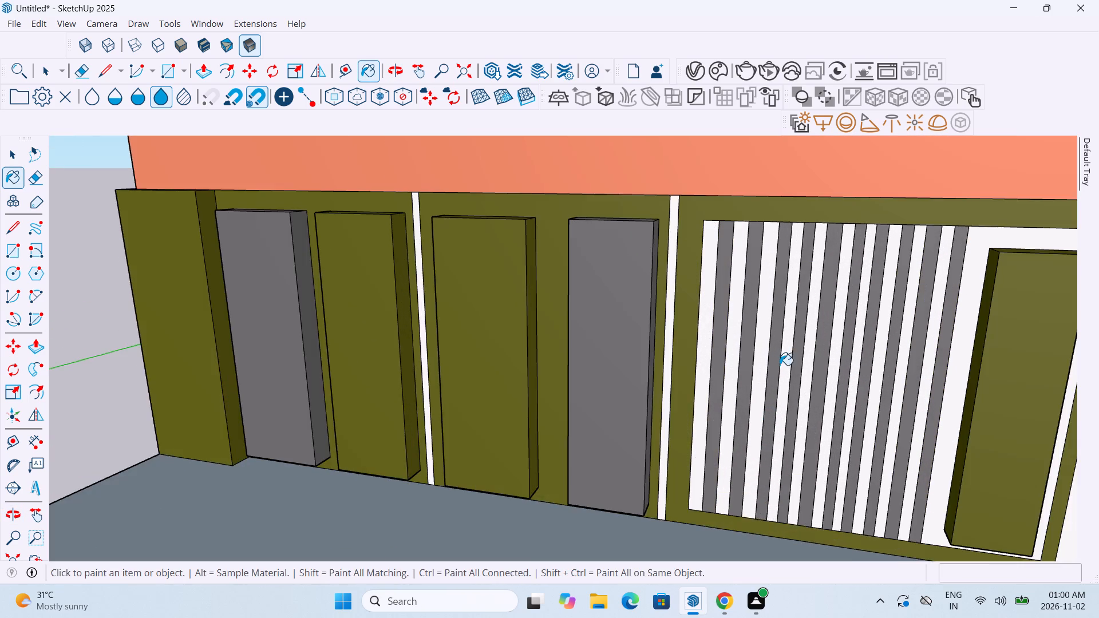
Push/Pull each of the ten grey strips outward by the last used extrusion distance, leaving the white strips flush.
scroll(756, 335, up, 3)
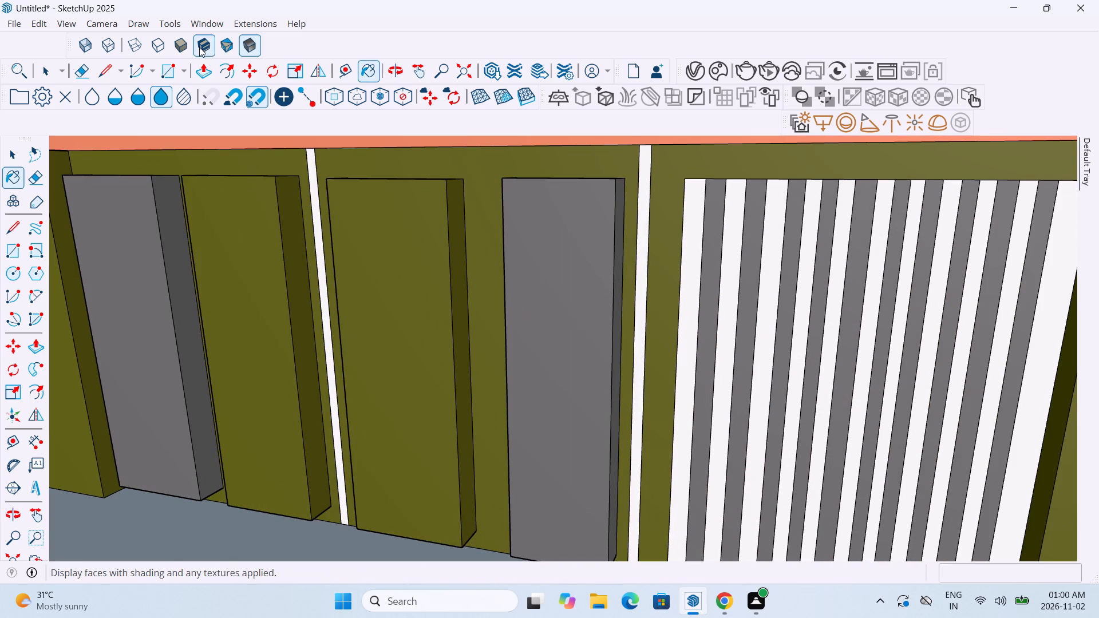
click(197, 67)
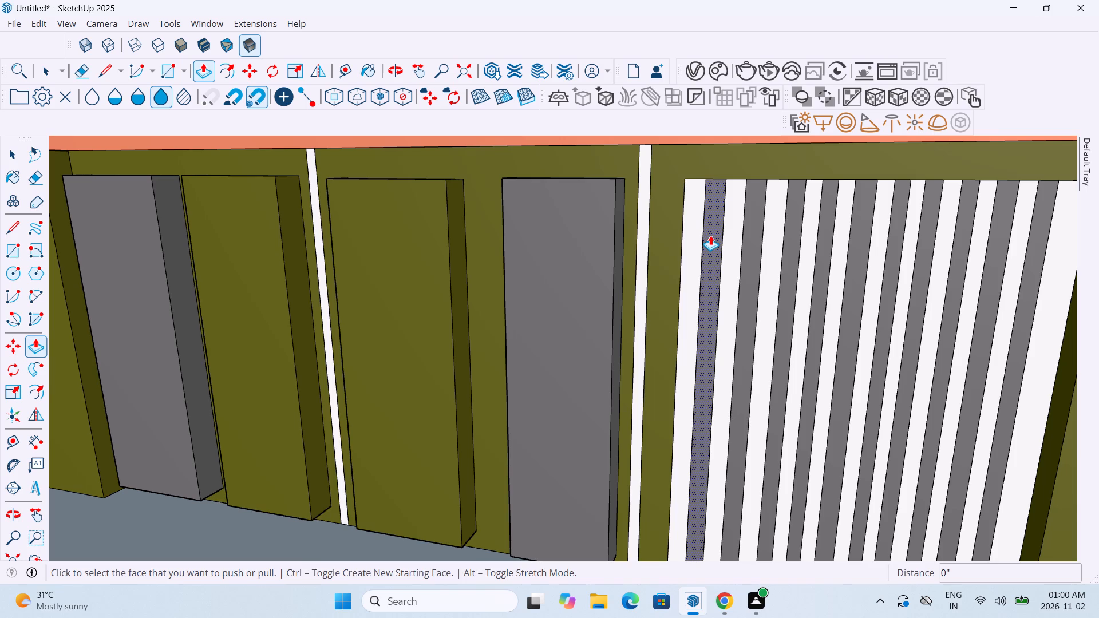
double_click(710, 235)
double_click(751, 230)
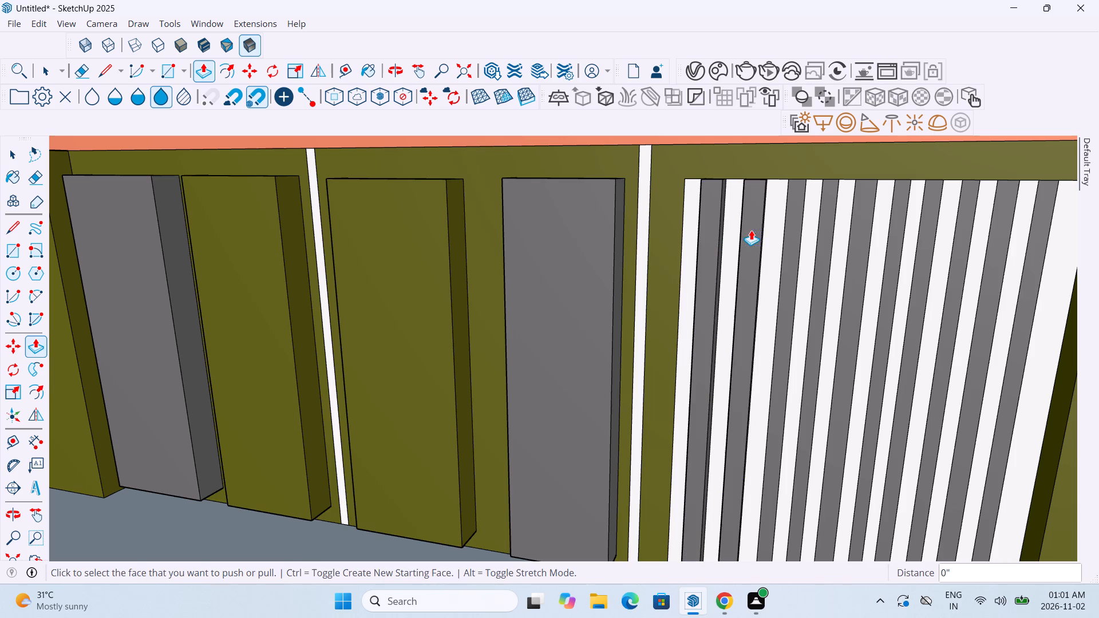
double_click(791, 240)
double_click(821, 240)
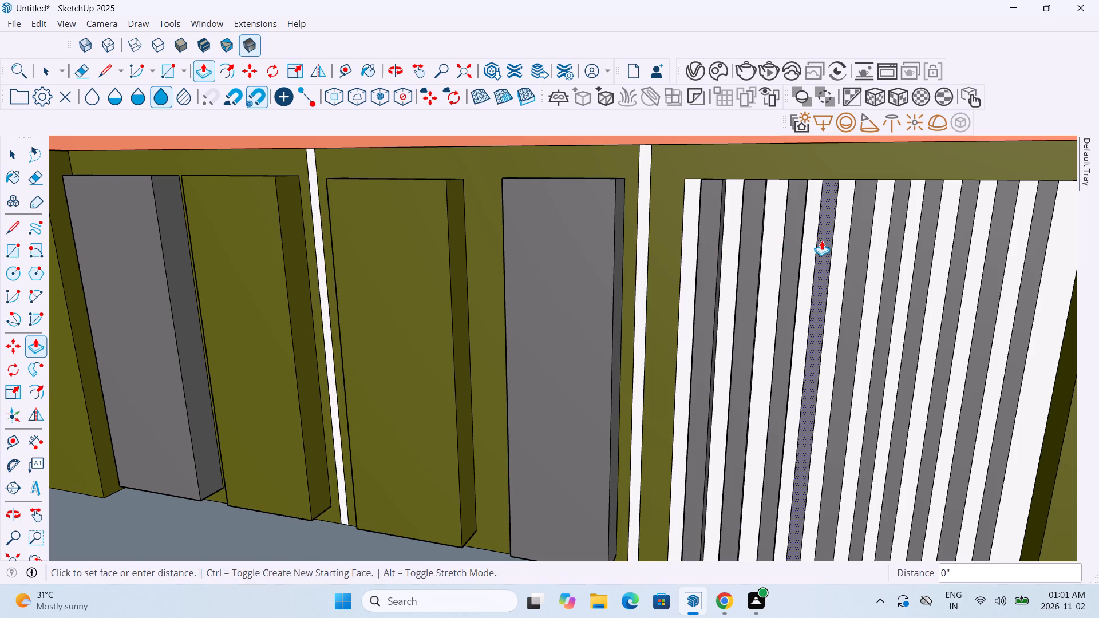
scroll(849, 244, up, 6)
double_click(864, 243)
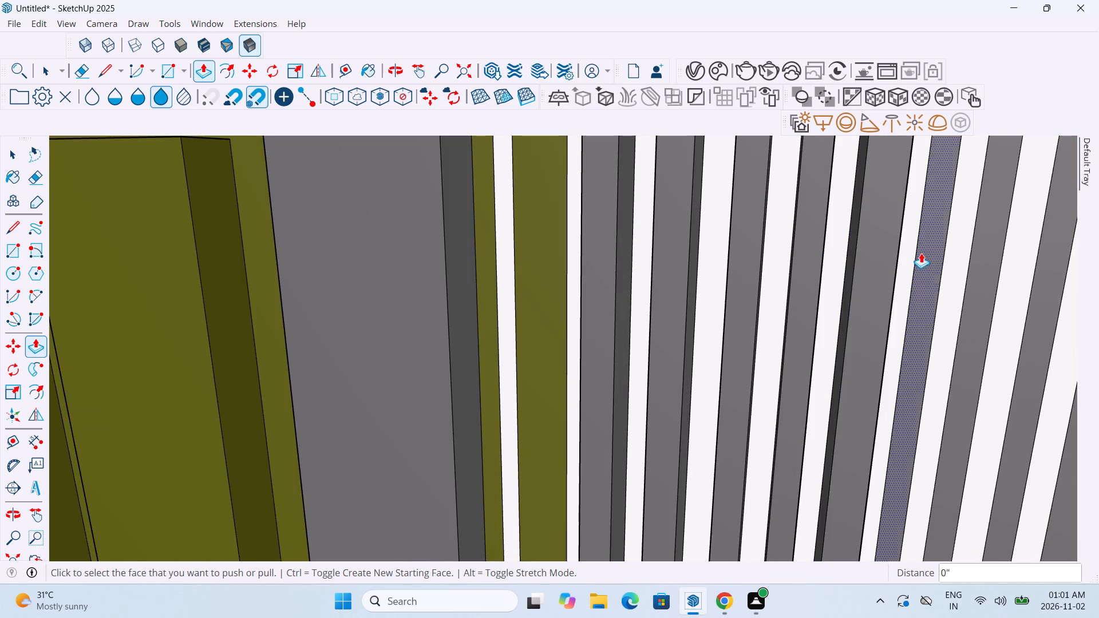
double_click(922, 254)
scroll(922, 255, down, 7)
scroll(982, 271, up, 5)
double_click(953, 270)
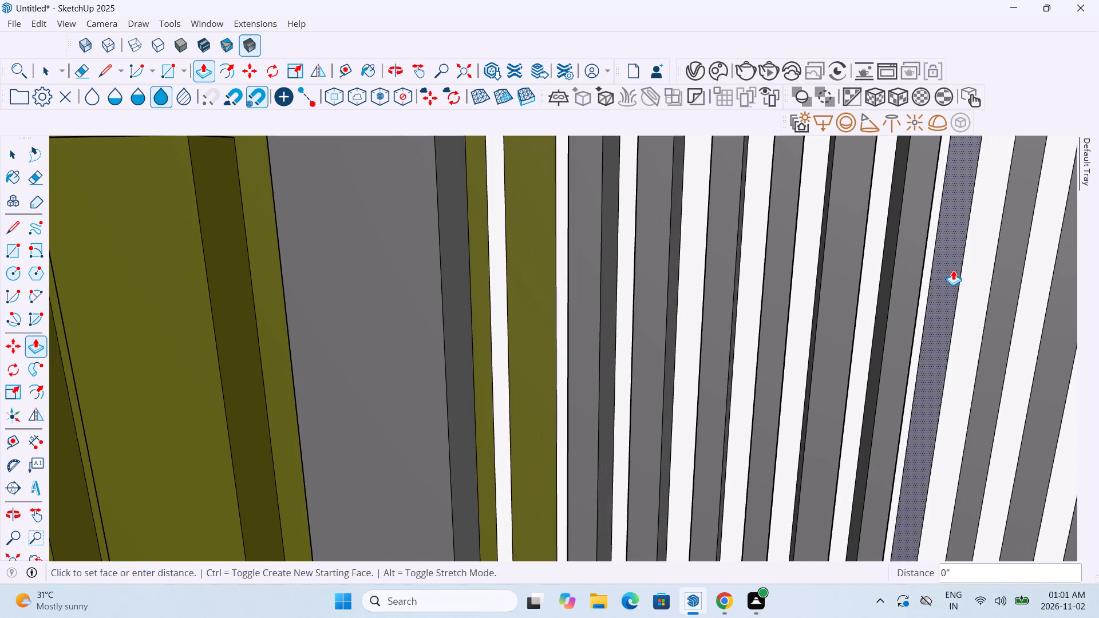
scroll(953, 270, down, 14)
scroll(1047, 299, up, 6)
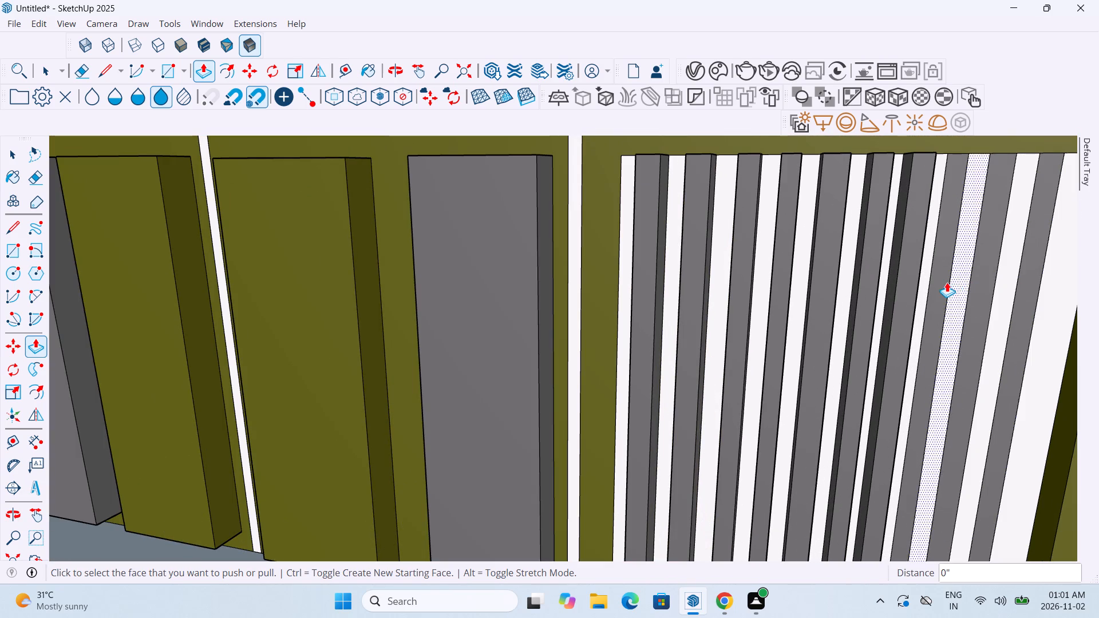
double_click(945, 283)
double_click(979, 287)
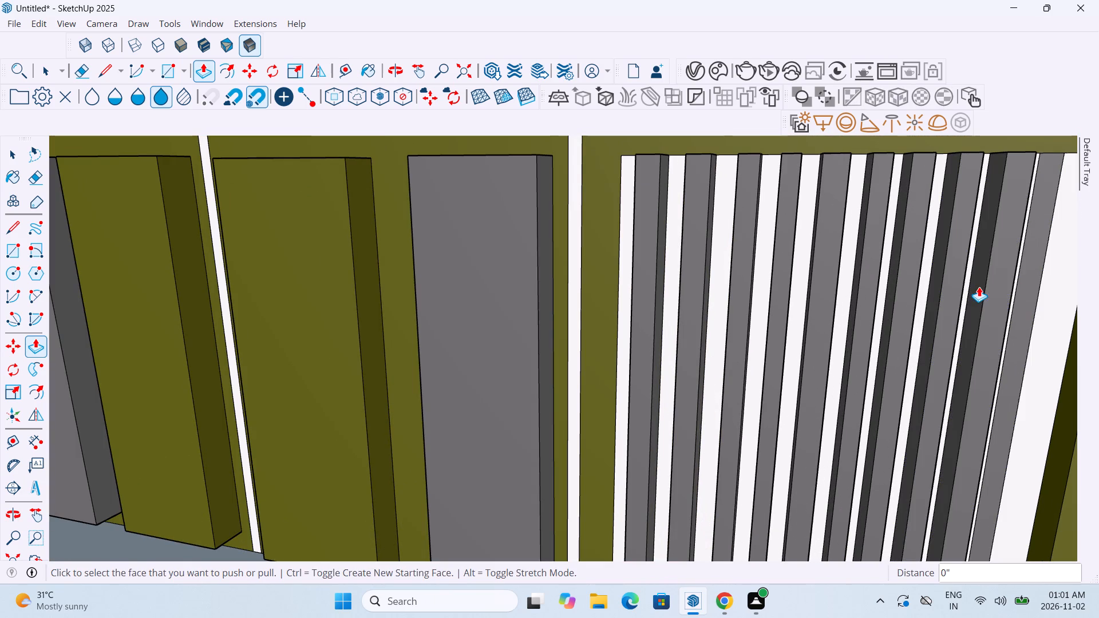
double_click(1035, 287)
Examine the whole building's front from a distance and bring the full facade into view.
scroll(1035, 287, down, 20)
scroll(1035, 287, down, 6)
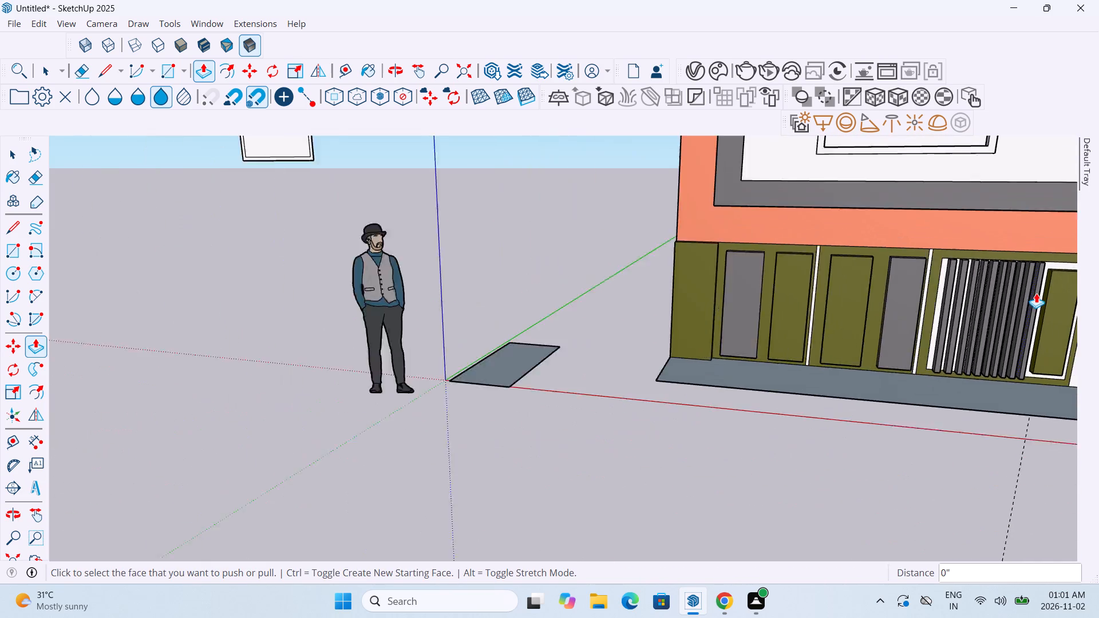
scroll(1036, 293, down, 18)
scroll(797, 366, down, 7)
middle_drag(1043, 385, 985, 376)
scroll(985, 376, down, 7)
middle_drag(858, 398, 967, 408)
scroll(967, 343, up, 3)
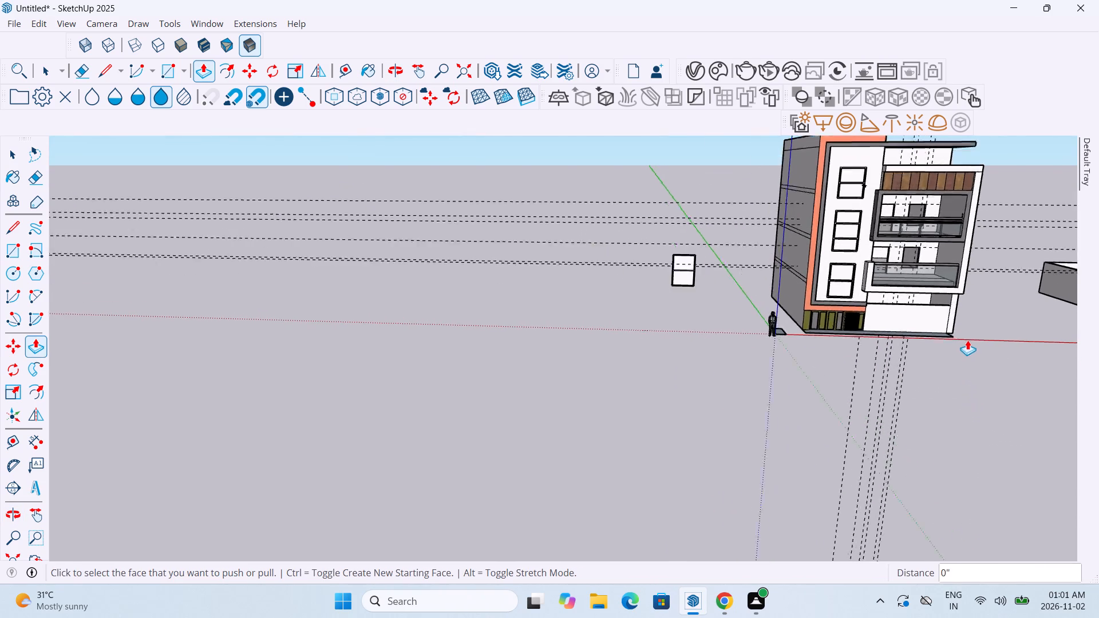
scroll(967, 340, up, 10)
middle_drag(974, 326, 901, 270)
scroll(901, 270, down, 5)
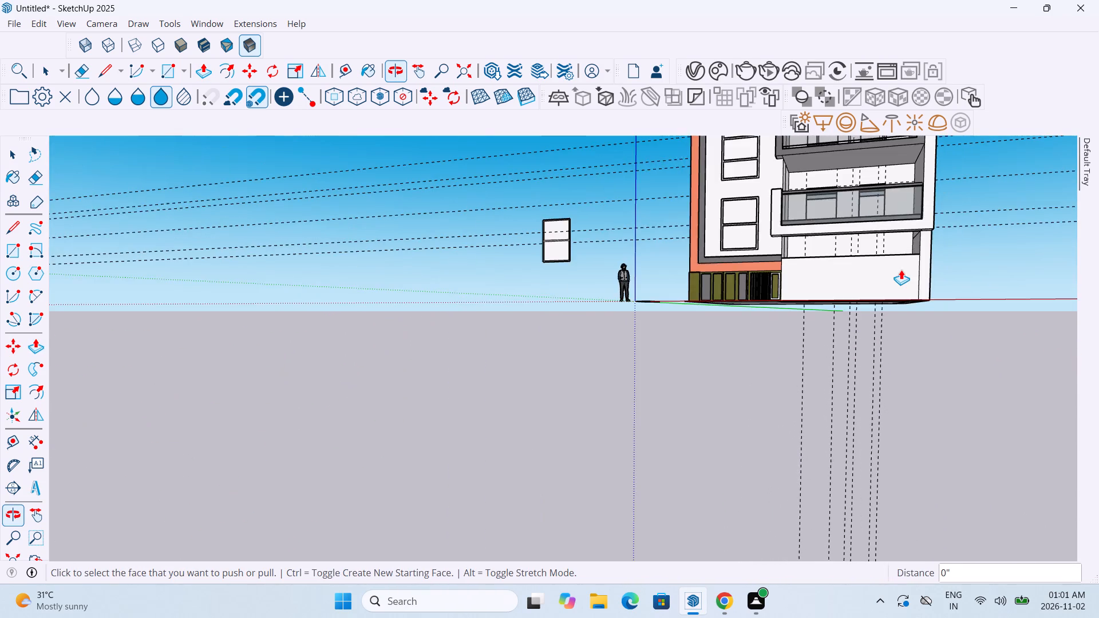
scroll(901, 270, down, 8)
middle_drag(908, 160, 904, 146)
scroll(904, 146, down, 4)
middle_drag(880, 172, 876, 215)
scroll(876, 214, down, 3)
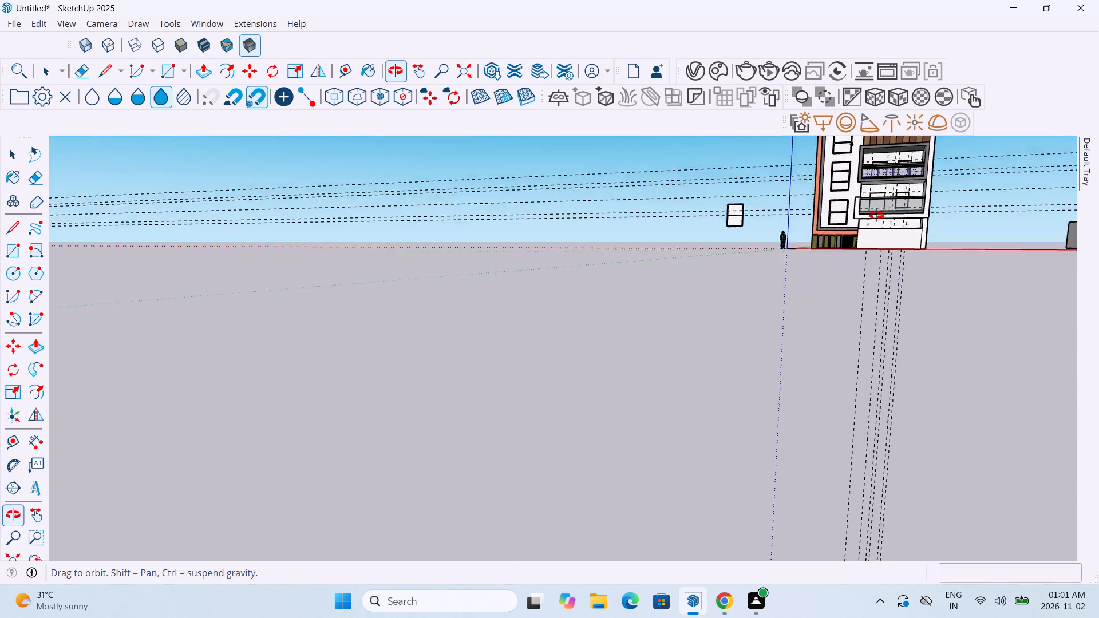
middle_drag(876, 215, 876, 216)
scroll(876, 215, down, 3)
scroll(888, 148, up, 14)
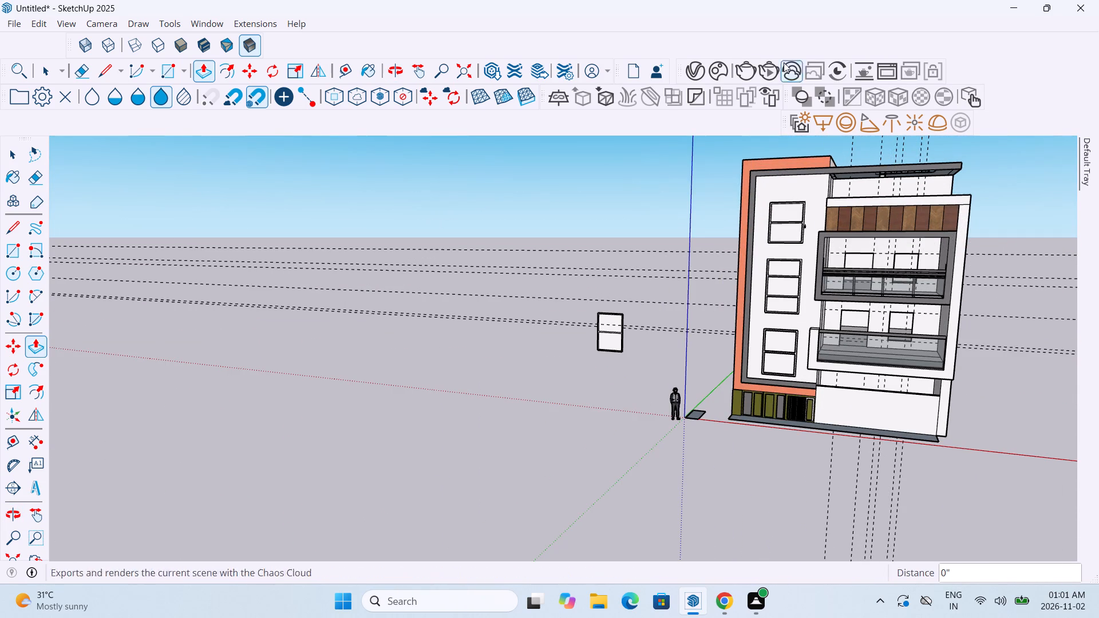
Render the current view of the building with V-Ray, inspect the facade up close, and close the frame buffer.
click(739, 62)
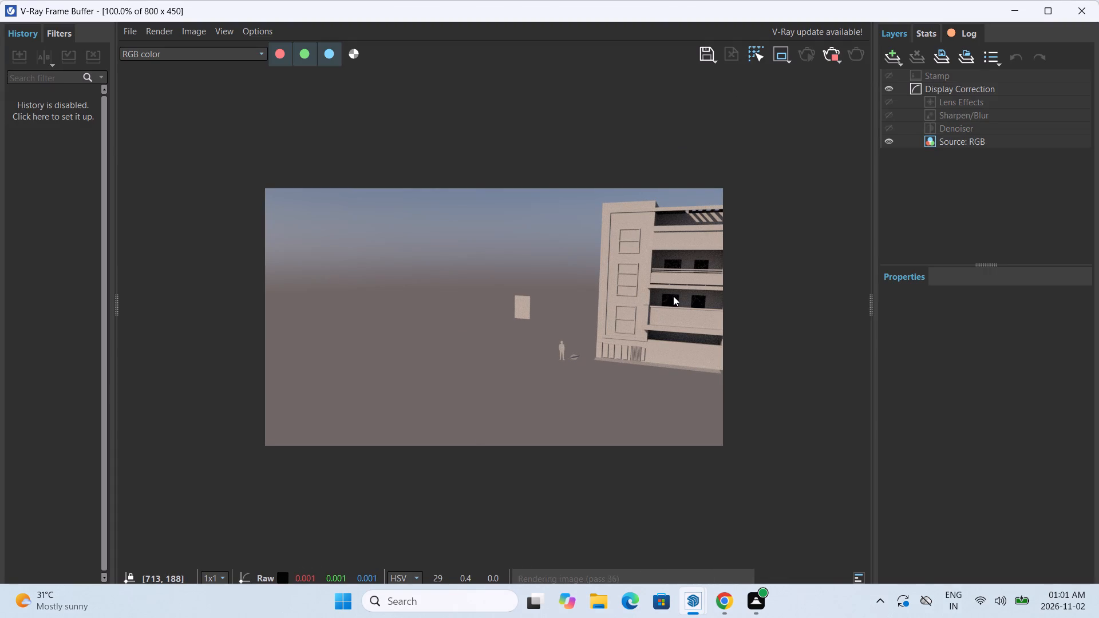
middle_drag(675, 278, 690, 279)
scroll(690, 279, down, 5)
scroll(604, 298, up, 7)
scroll(639, 288, down, 1)
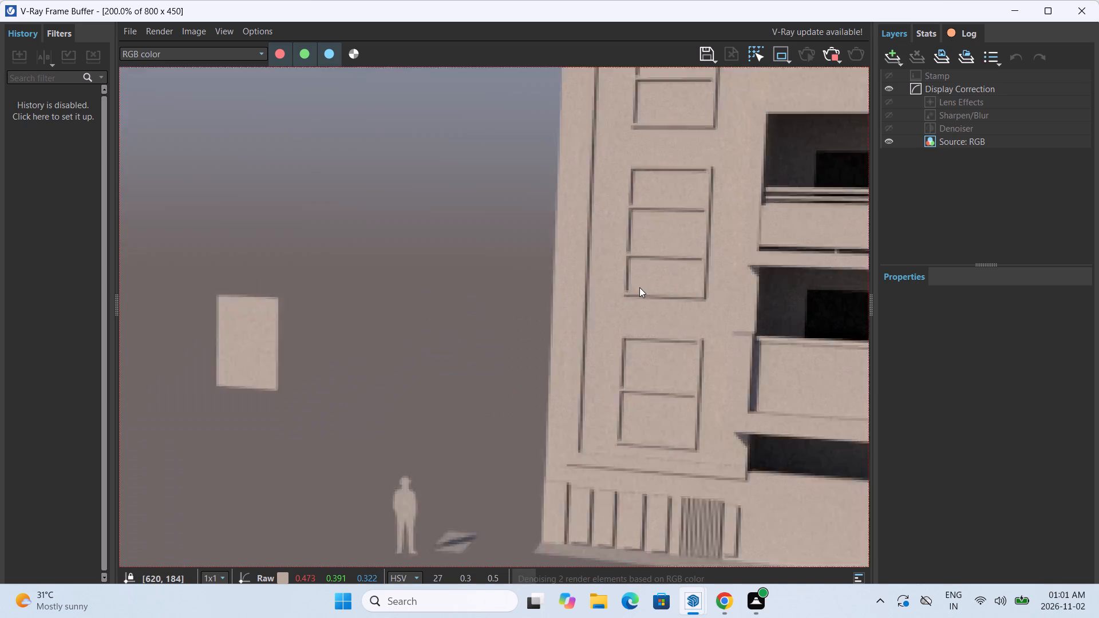
click(1078, 7)
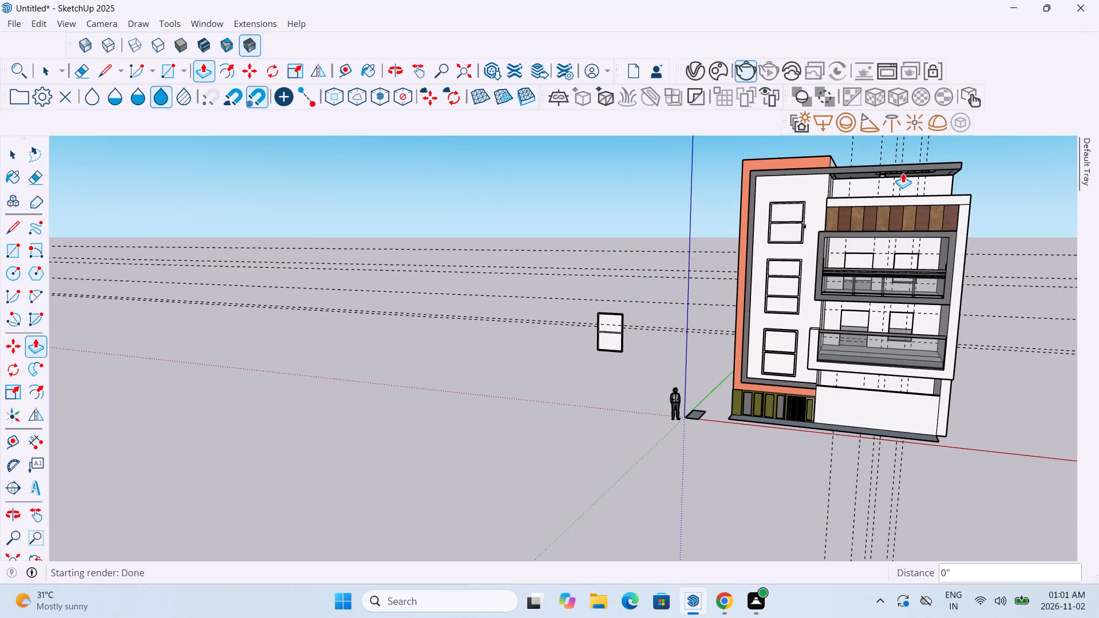
Render the full front facade from a new angle with V-Ray, inspect the result up close, and close the frame buffer.
middle_drag(863, 270, 914, 260)
scroll(907, 231, up, 5)
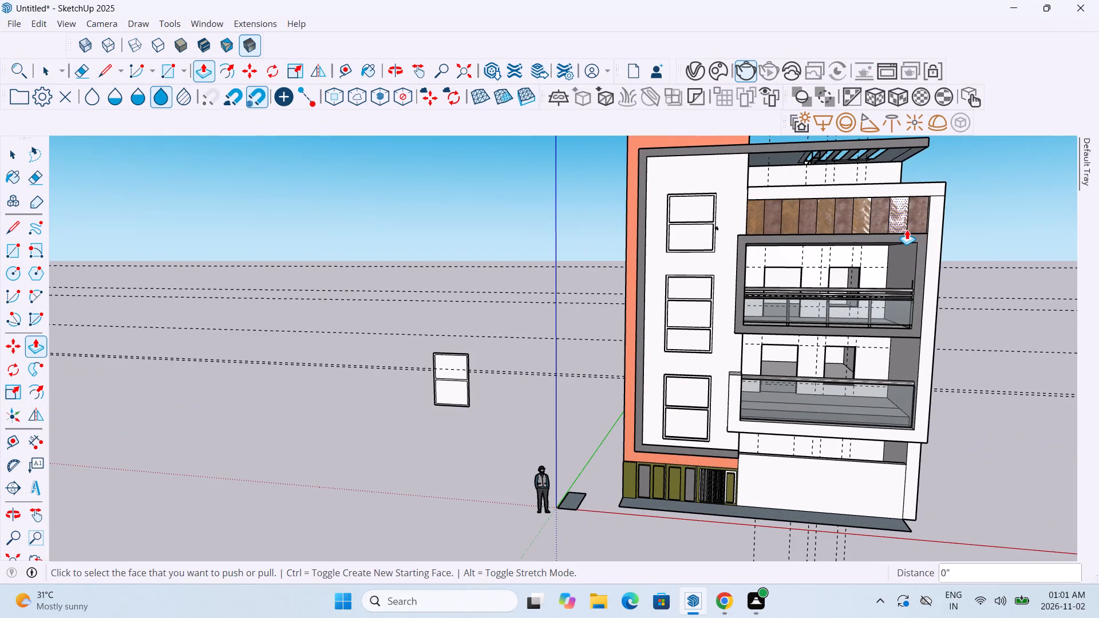
scroll(907, 229, down, 1)
click(746, 70)
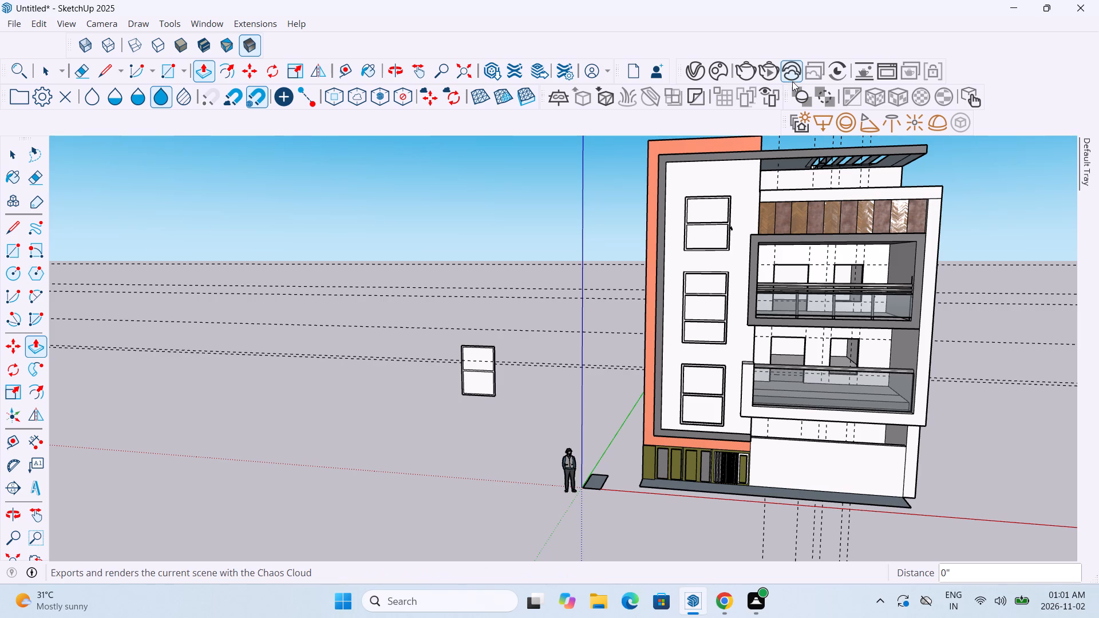
click(744, 72)
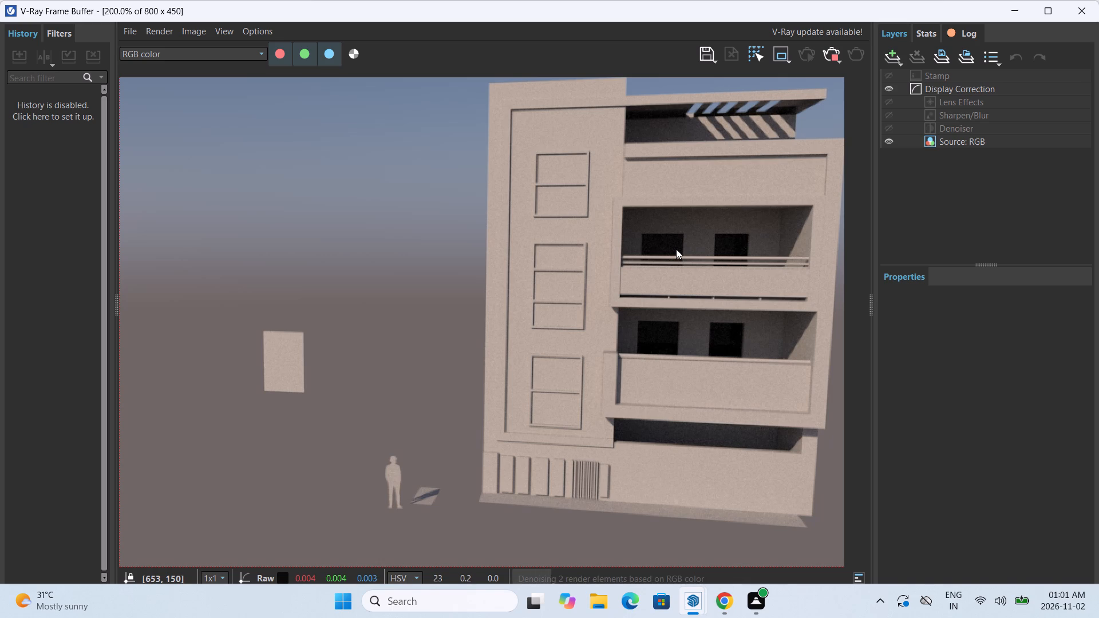
scroll(676, 249, up, 2)
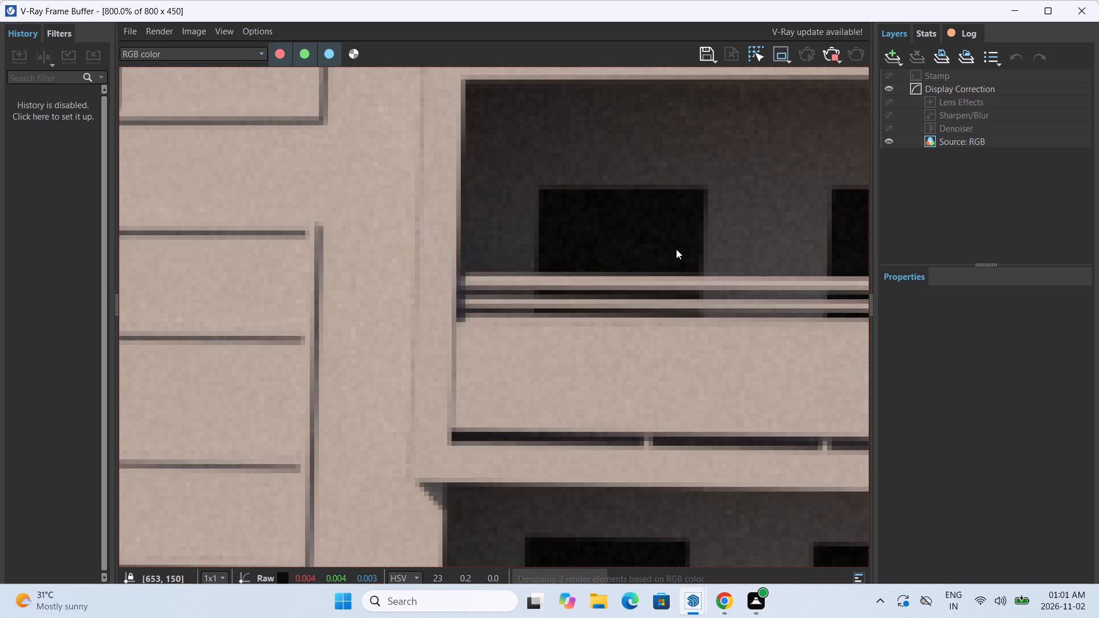
scroll(676, 249, down, 6)
scroll(513, 319, up, 7)
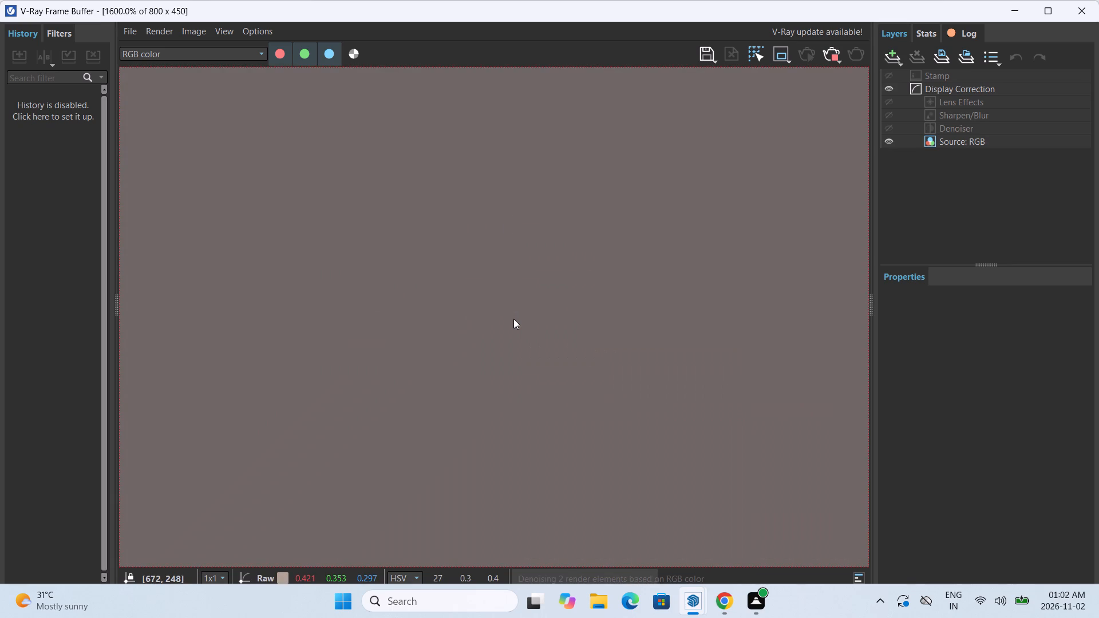
scroll(513, 319, down, 5)
scroll(533, 307, up, 3)
scroll(533, 307, down, 2)
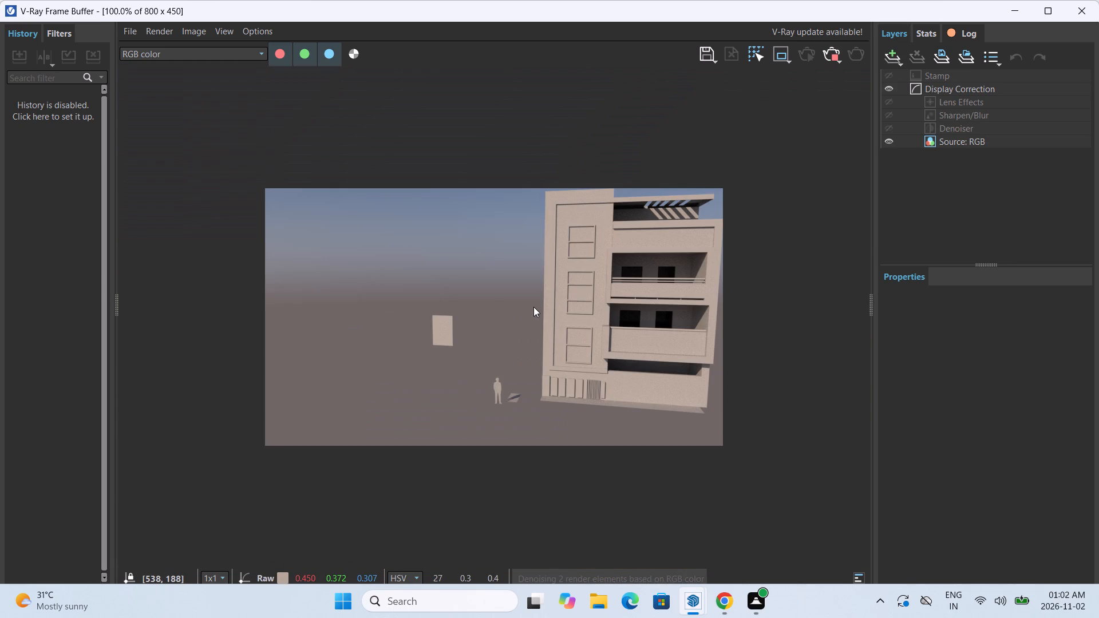
click(1084, 0)
click(1082, 7)
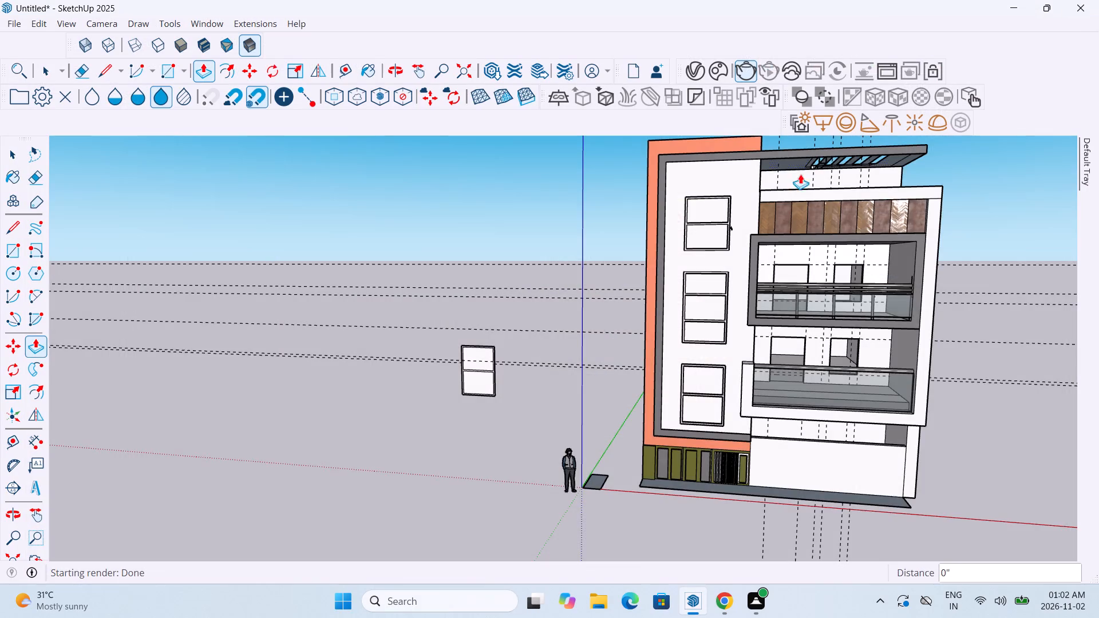
Erase the horizontal and vertical guide lines around the building and the freestanding window beside it.
scroll(801, 199, down, 6)
middle_drag(691, 396, 720, 379)
scroll(620, 330, up, 5)
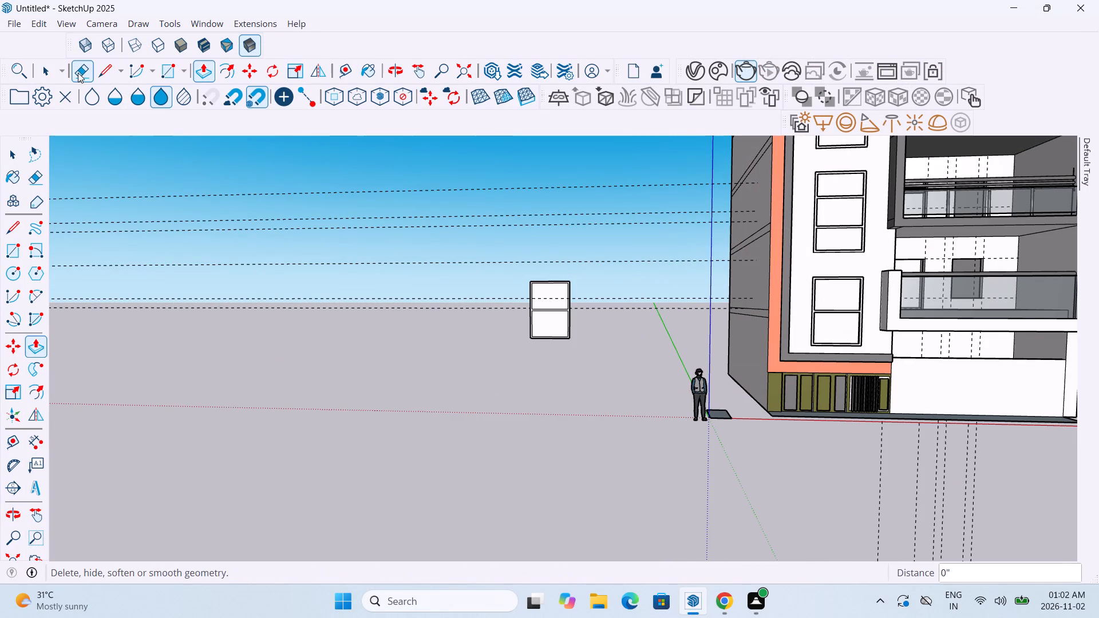
click(74, 72)
drag(321, 179, 329, 406)
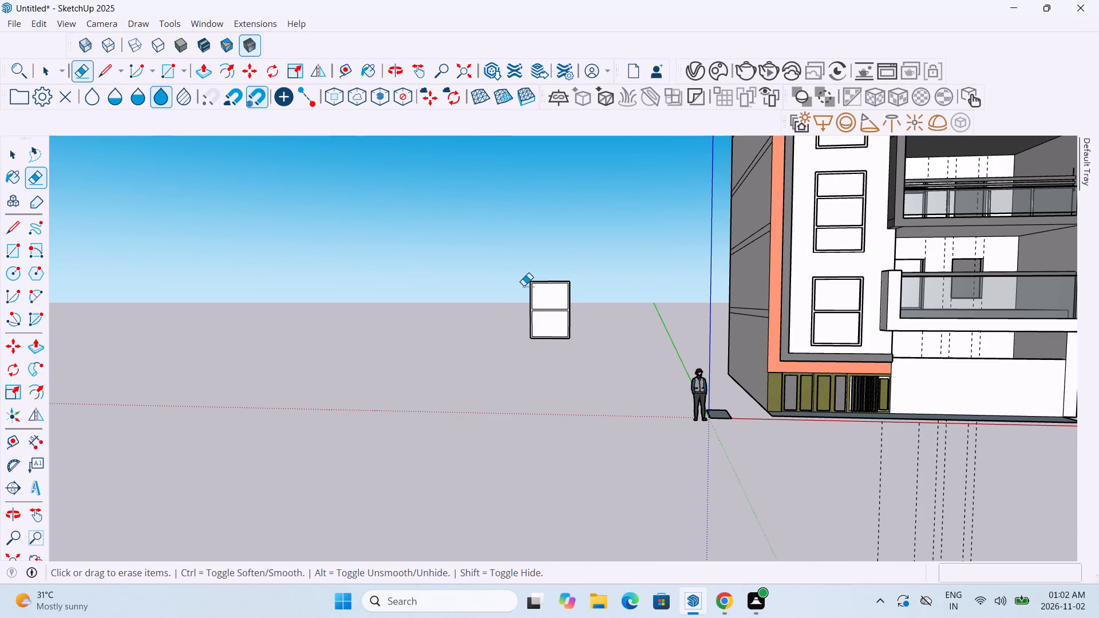
drag(544, 266, 551, 369)
drag(843, 497, 979, 483)
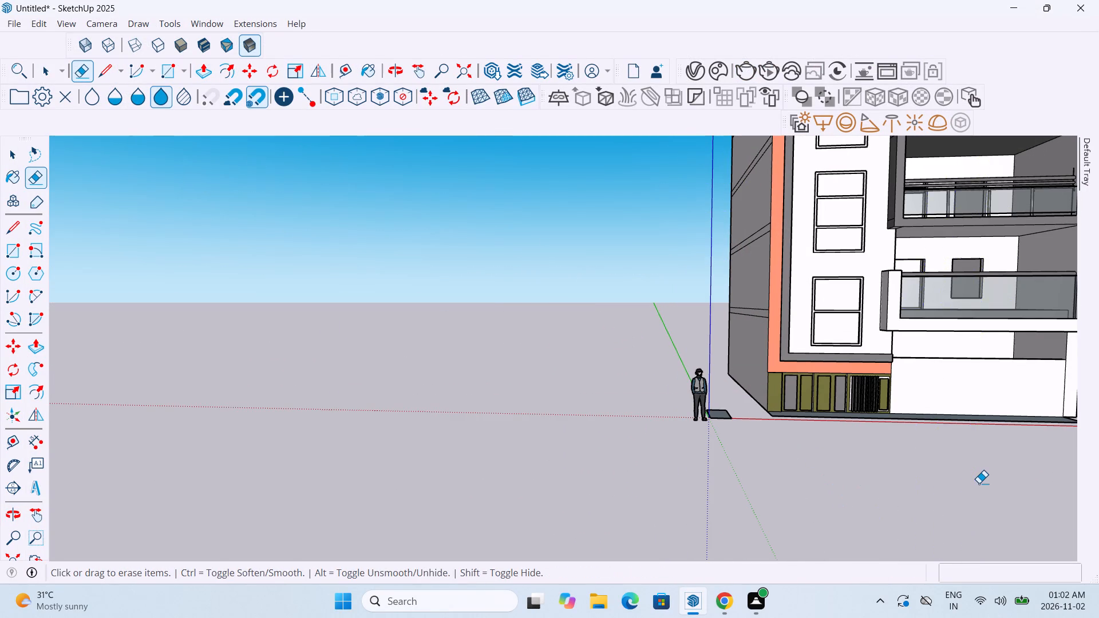
Examine the cleaned-up front facade, balconies and wood-clad band from several distances and angles.
scroll(979, 483, down, 20)
scroll(1082, 426, up, 17)
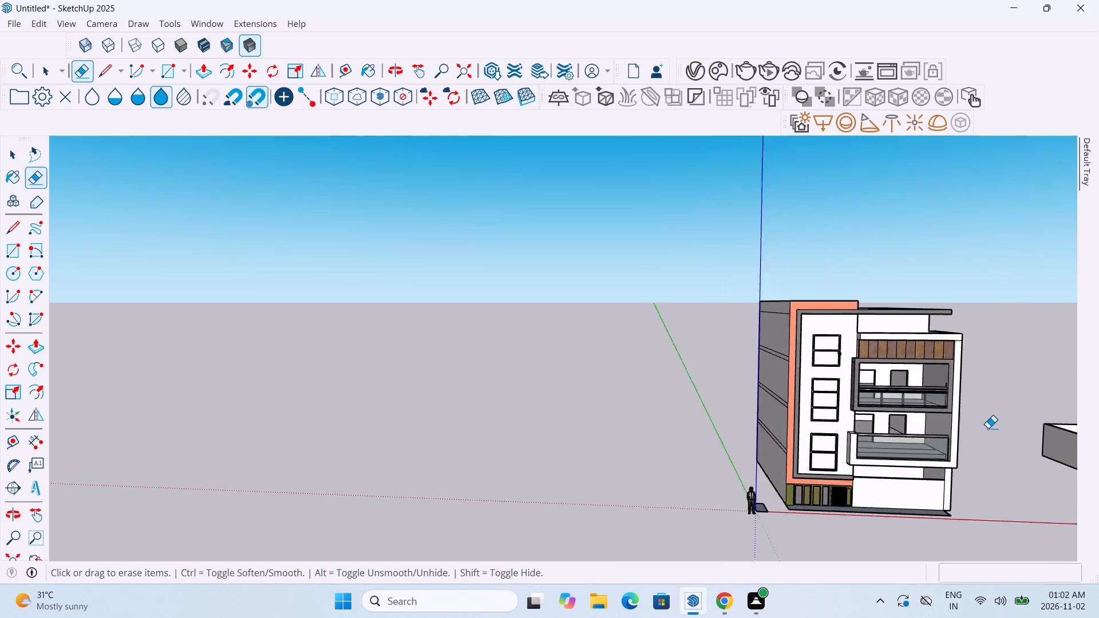
scroll(988, 428, up, 7)
middle_drag(959, 422, 944, 418)
scroll(944, 418, down, 2)
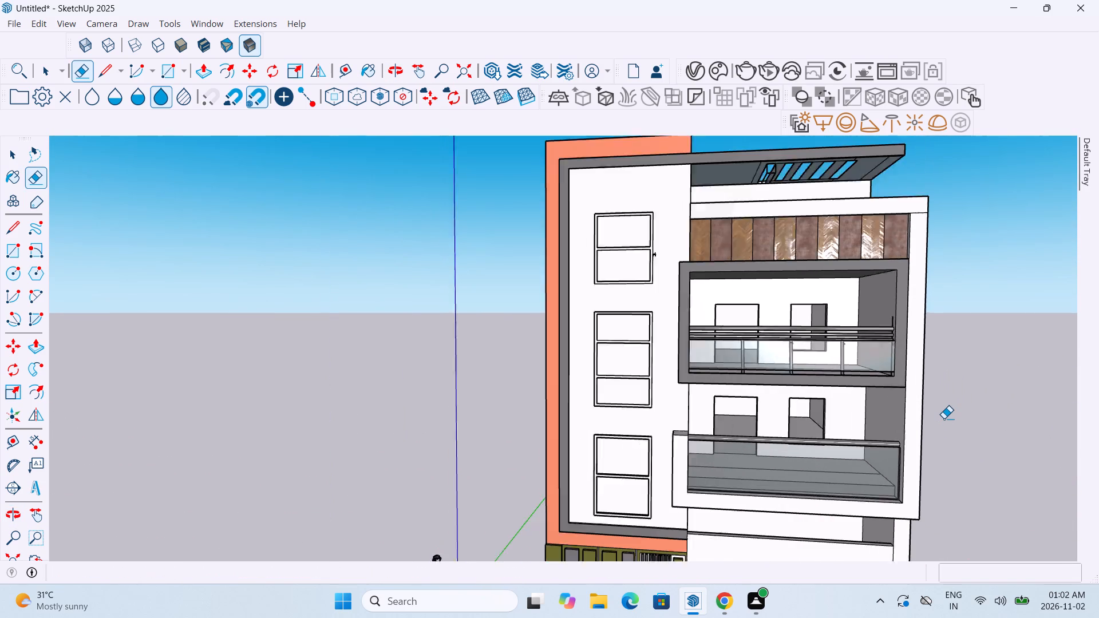
scroll(944, 418, down, 1)
scroll(737, 307, up, 10)
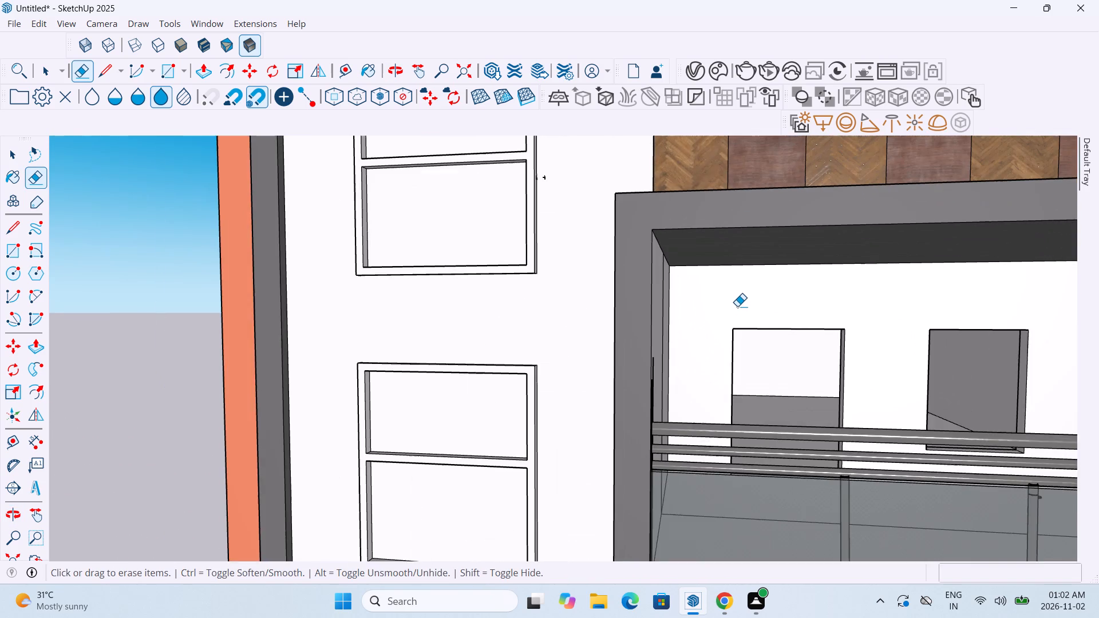
scroll(737, 306, up, 5)
scroll(737, 306, down, 14)
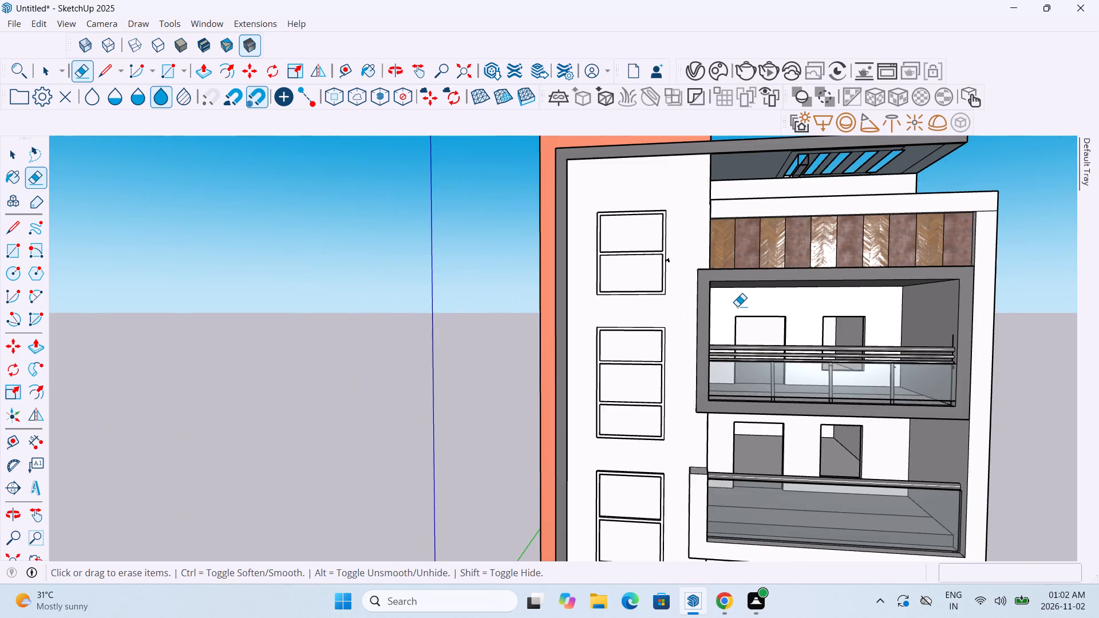
scroll(737, 306, down, 5)
scroll(706, 274, up, 4)
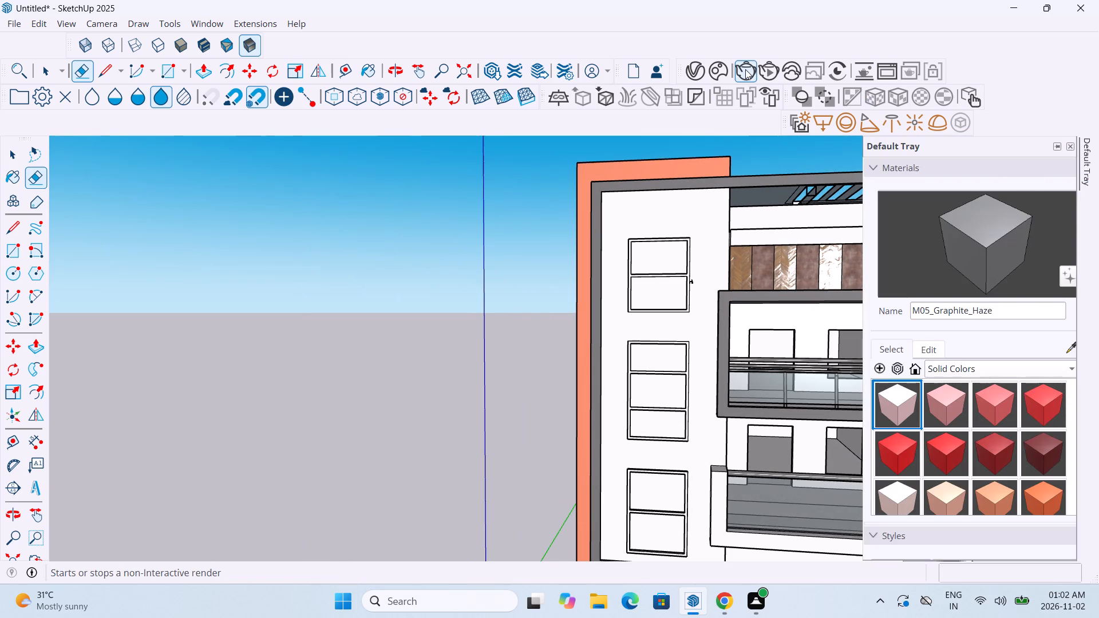
Render the upper-facade view with V-Ray and close the frame buffer.
click(745, 69)
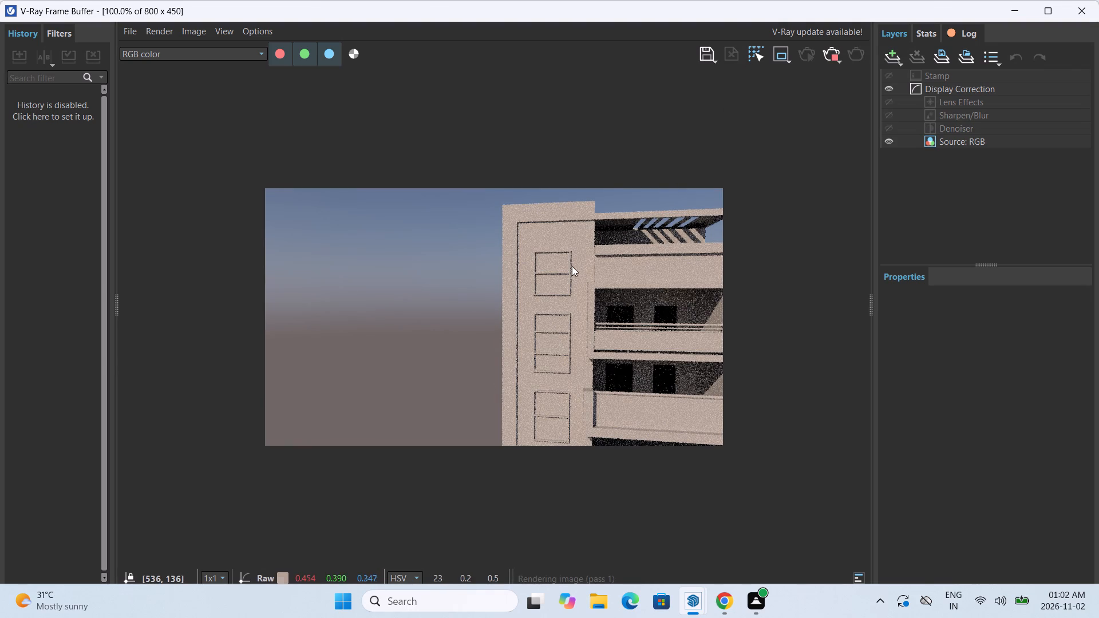
click(1082, 5)
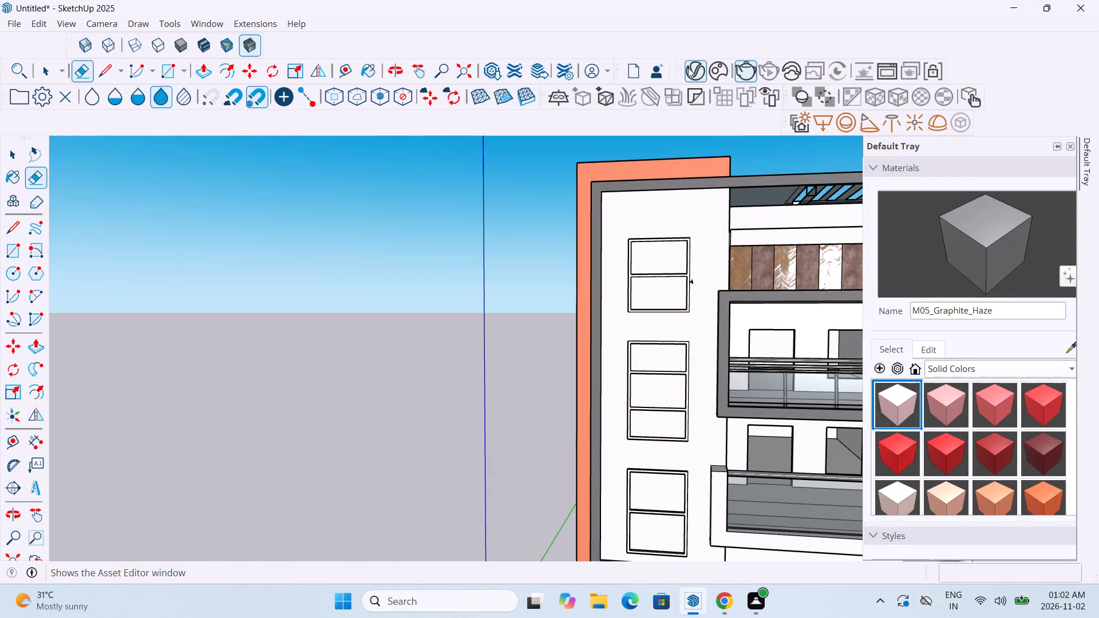
Turn off Material Override in the V-Ray render settings and close the Asset Editor.
click(699, 78)
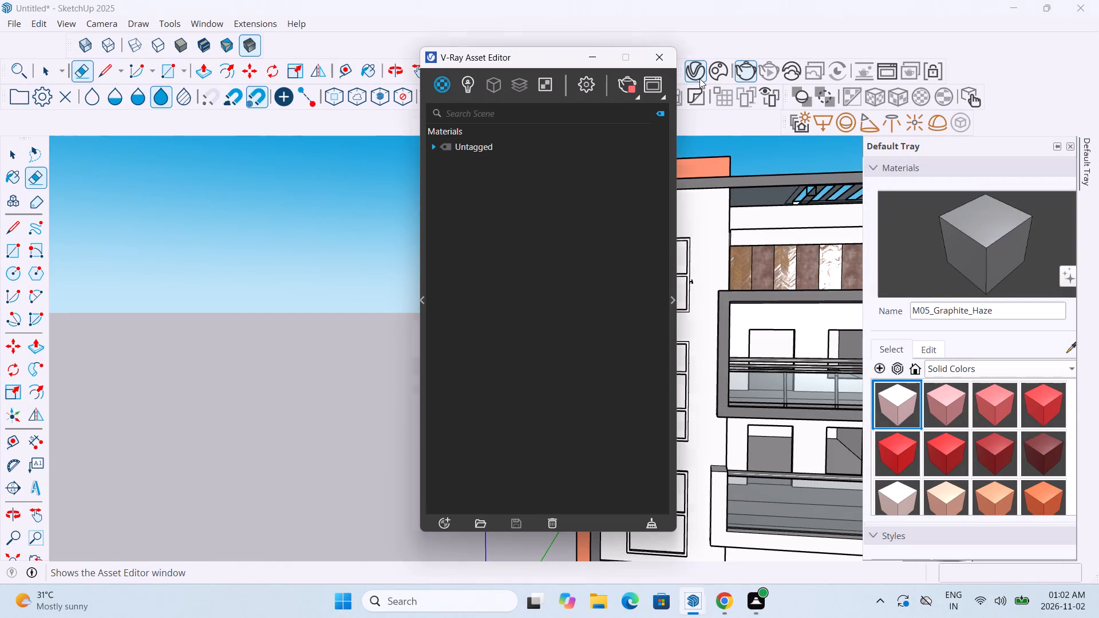
click(606, 148)
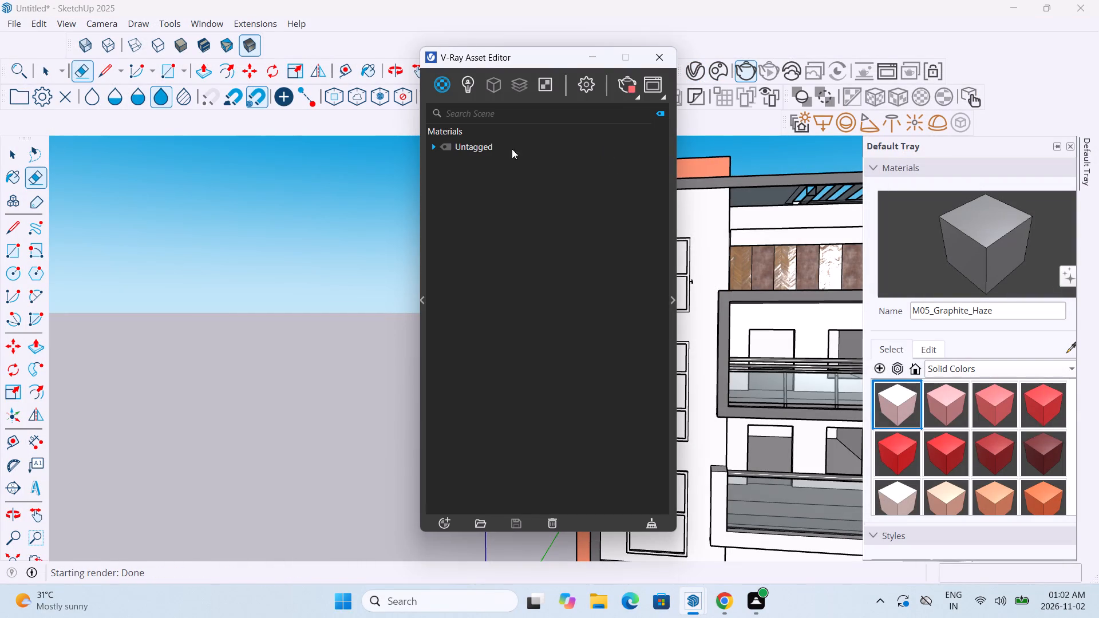
click(486, 146)
click(467, 134)
click(580, 81)
click(651, 316)
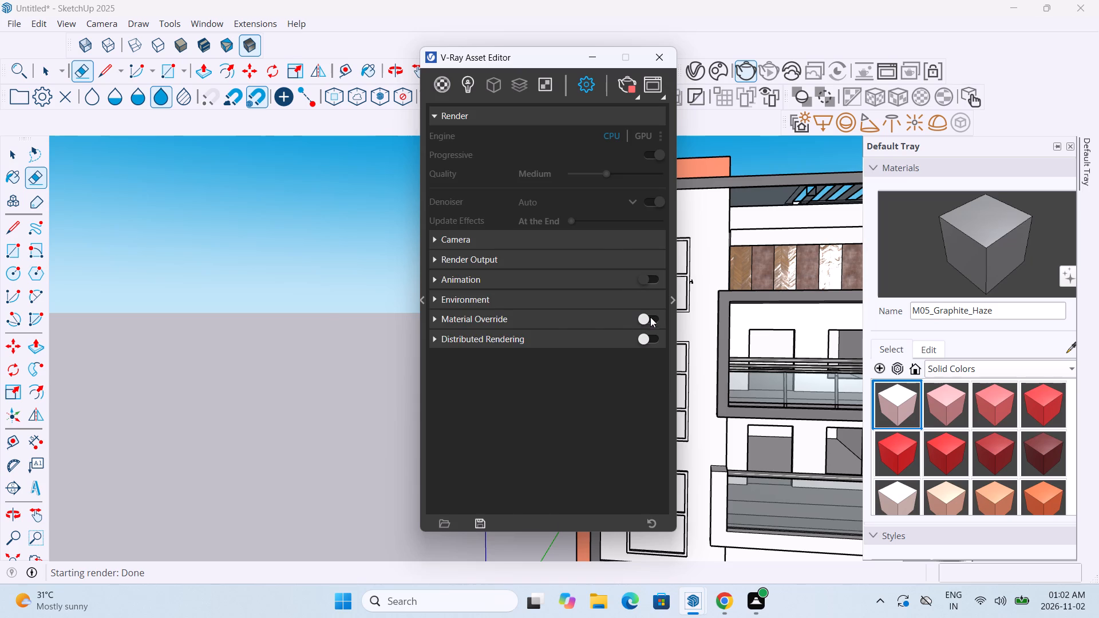
click(317, 324)
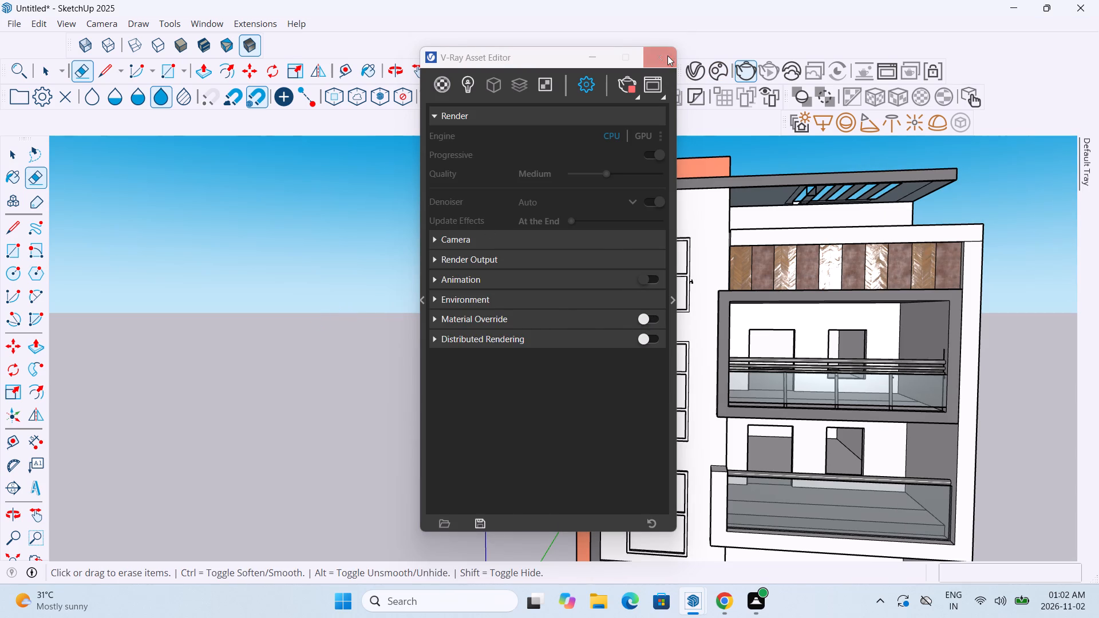
click(666, 56)
Render the upper facade again with its own materials, inspect it up close, and close the frame buffer.
click(753, 73)
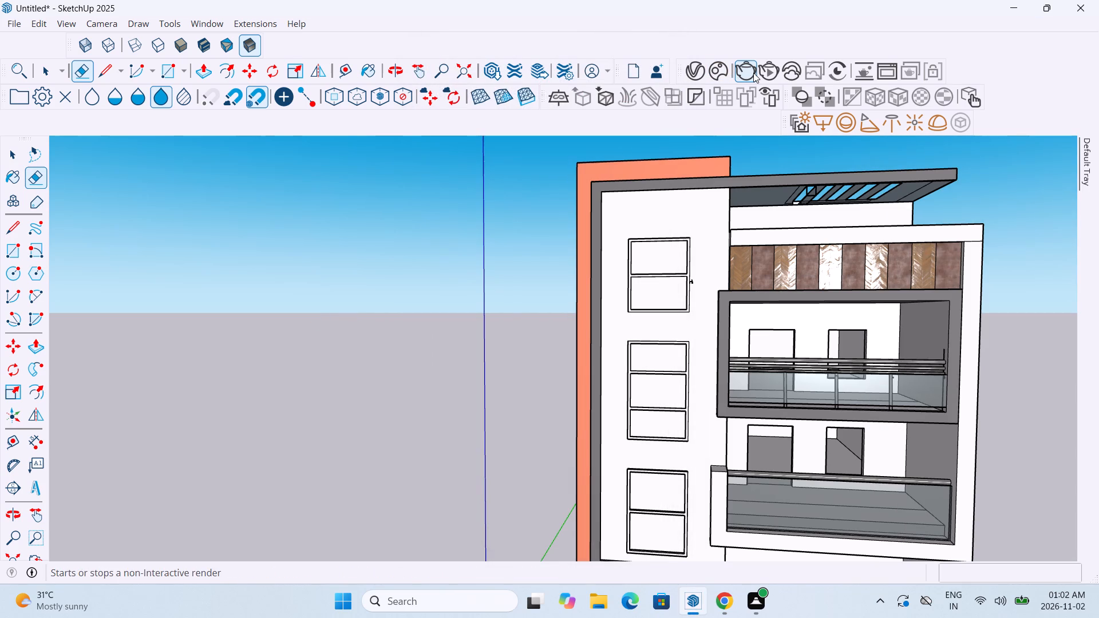
click(750, 76)
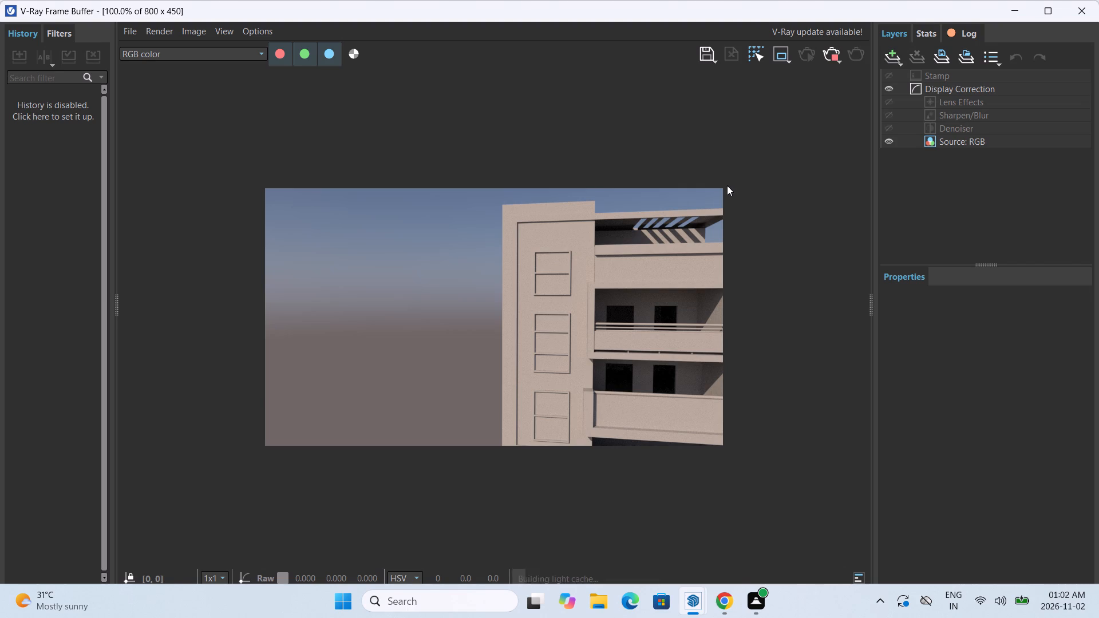
scroll(675, 252, down, 2)
scroll(661, 260, up, 3)
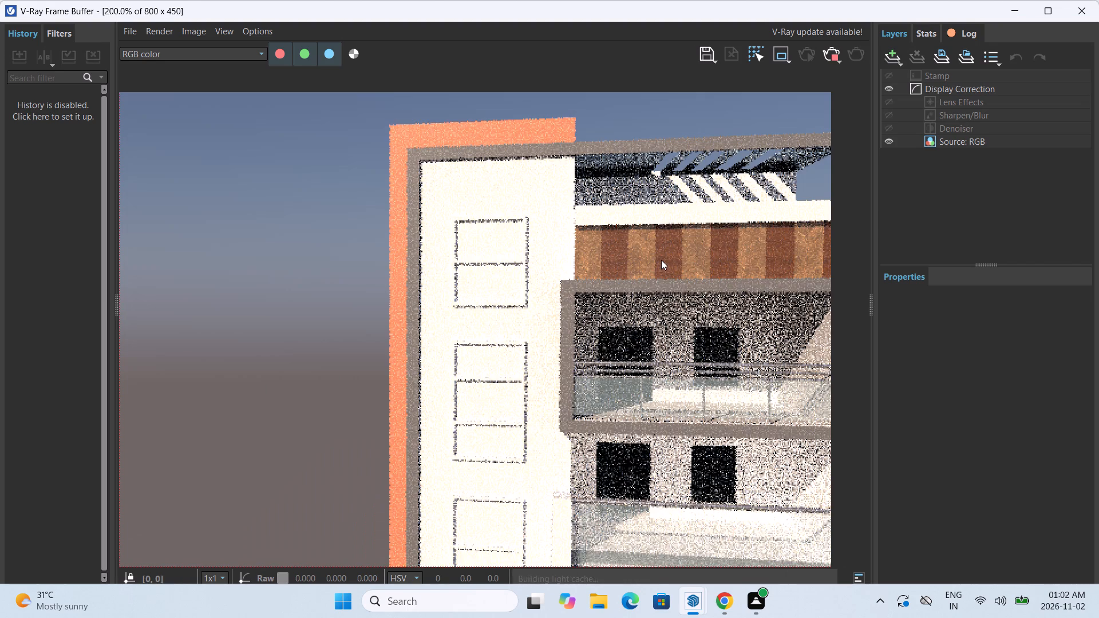
click(1089, 13)
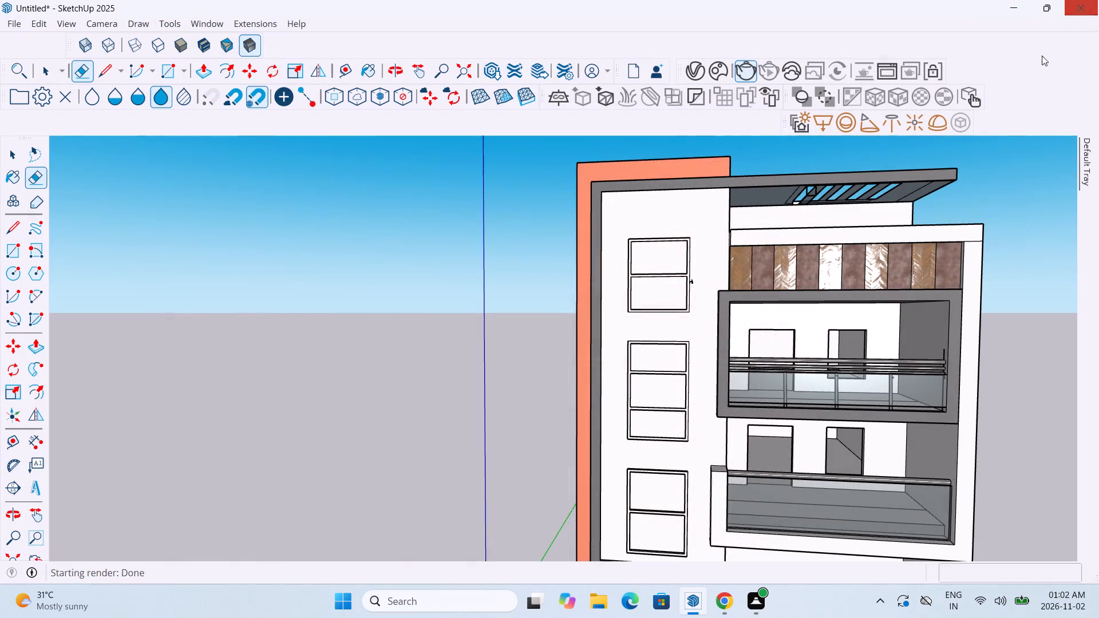
Pick the A08_Garnet_Shadow material from the Solid Colors collection for painting.
scroll(801, 305, down, 2)
scroll(828, 283, up, 2)
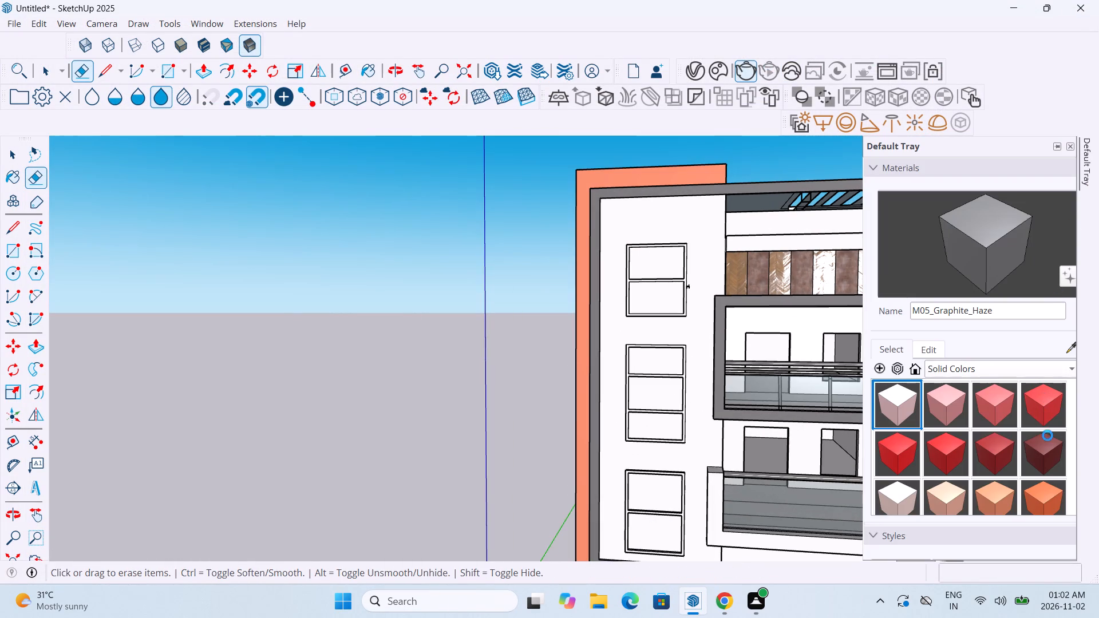
scroll(1049, 452, down, 3)
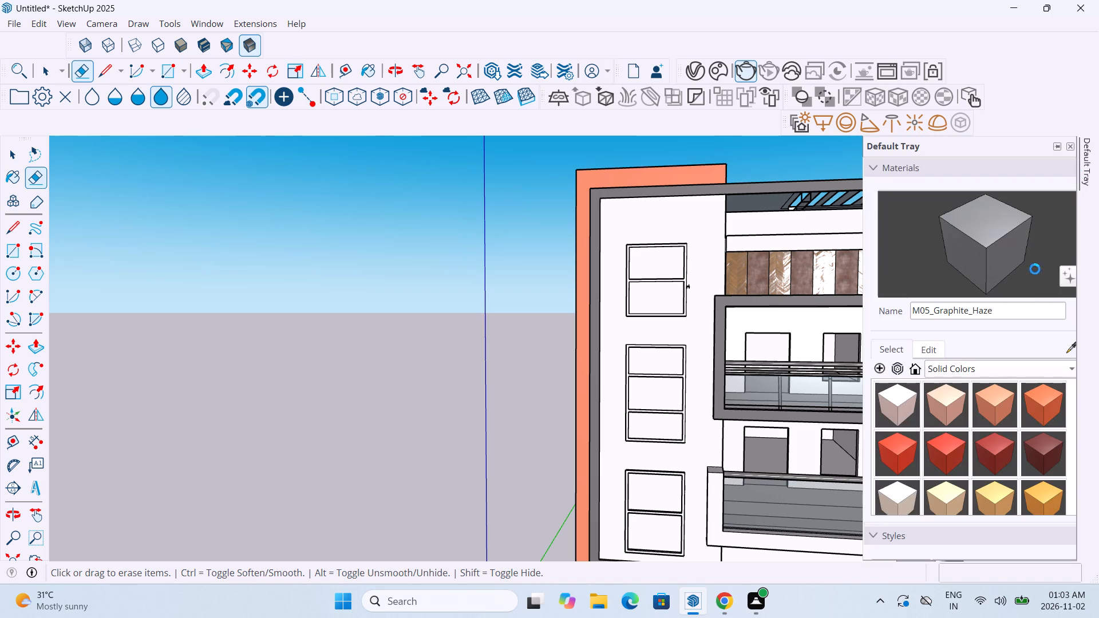
click(1039, 446)
Examine the whole building and its upper facade from several distances and angles.
scroll(756, 275, down, 10)
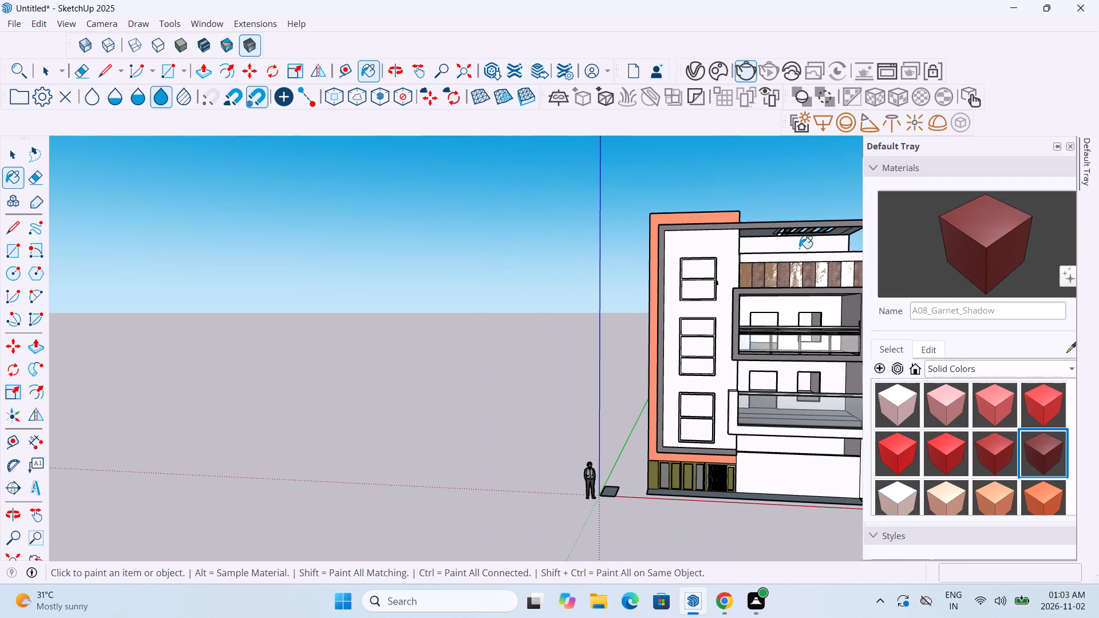
scroll(803, 241, up, 8)
scroll(779, 328, down, 11)
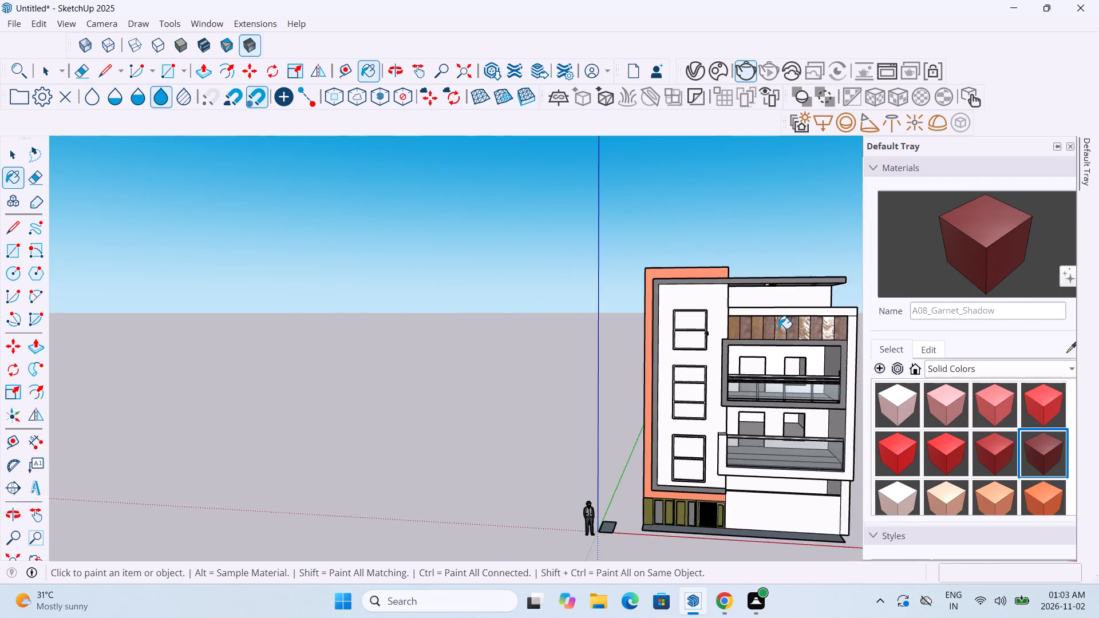
scroll(778, 328, down, 2)
middle_drag(794, 341, 757, 341)
scroll(757, 341, down, 5)
scroll(749, 322, up, 3)
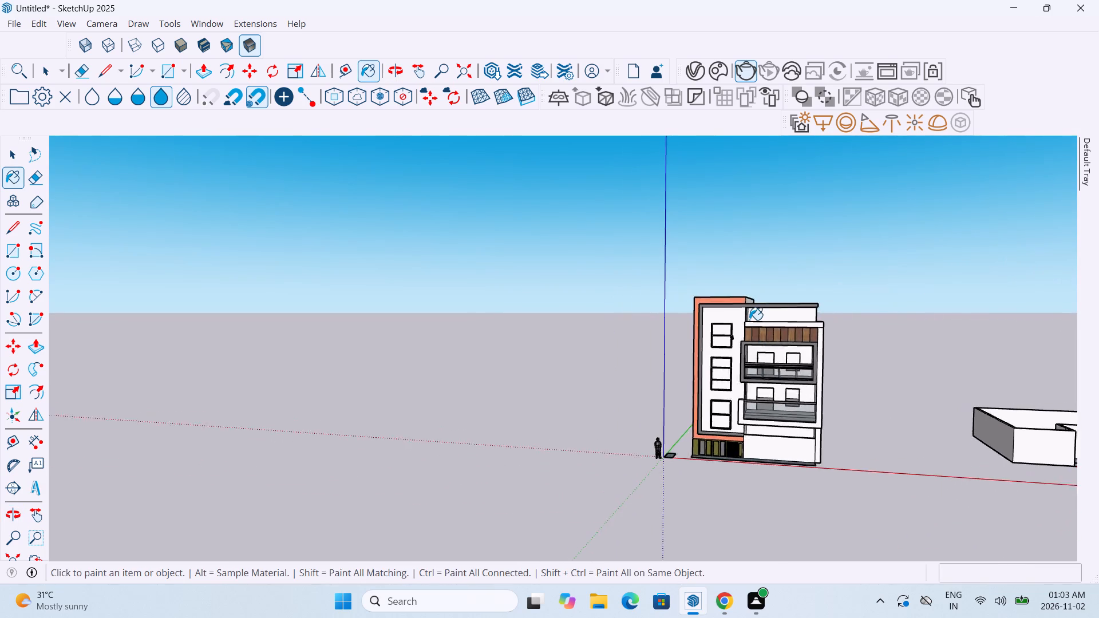
scroll(749, 320, up, 6)
scroll(703, 332, up, 4)
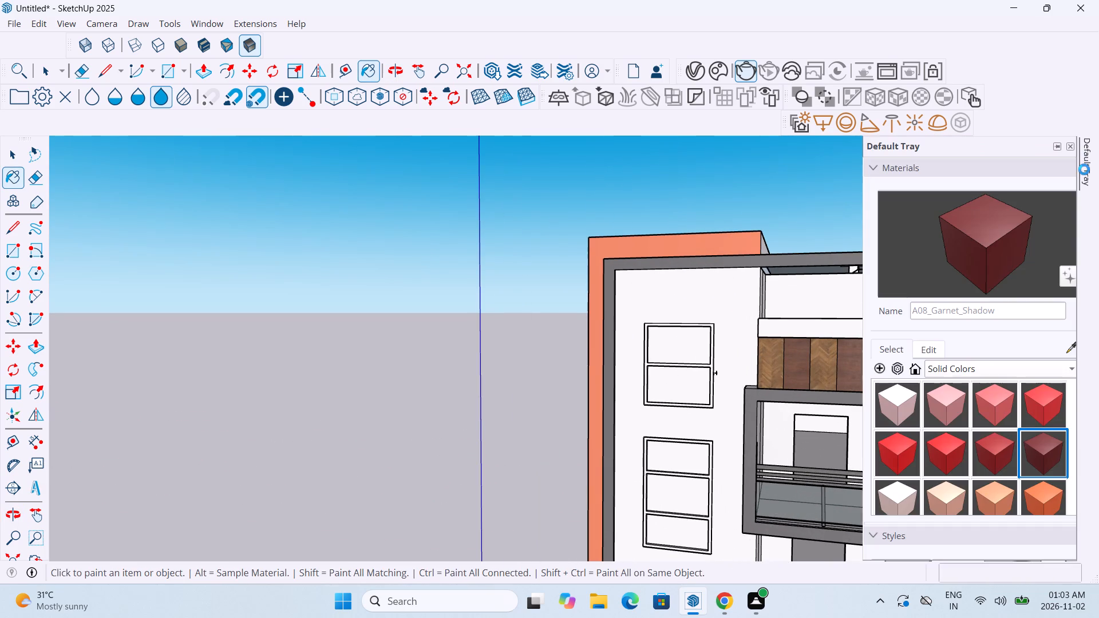
Paint the panes of the three stacked windows on the white tower wall with the first material from the Glass collection.
click(1006, 374)
scroll(1006, 374, down, 1)
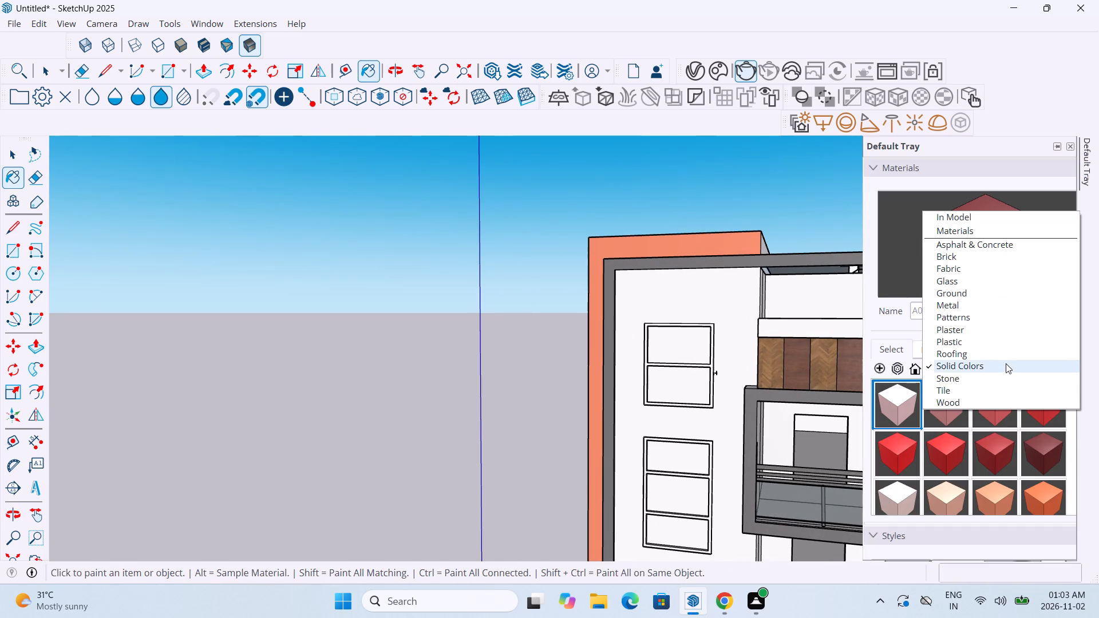
click(1001, 284)
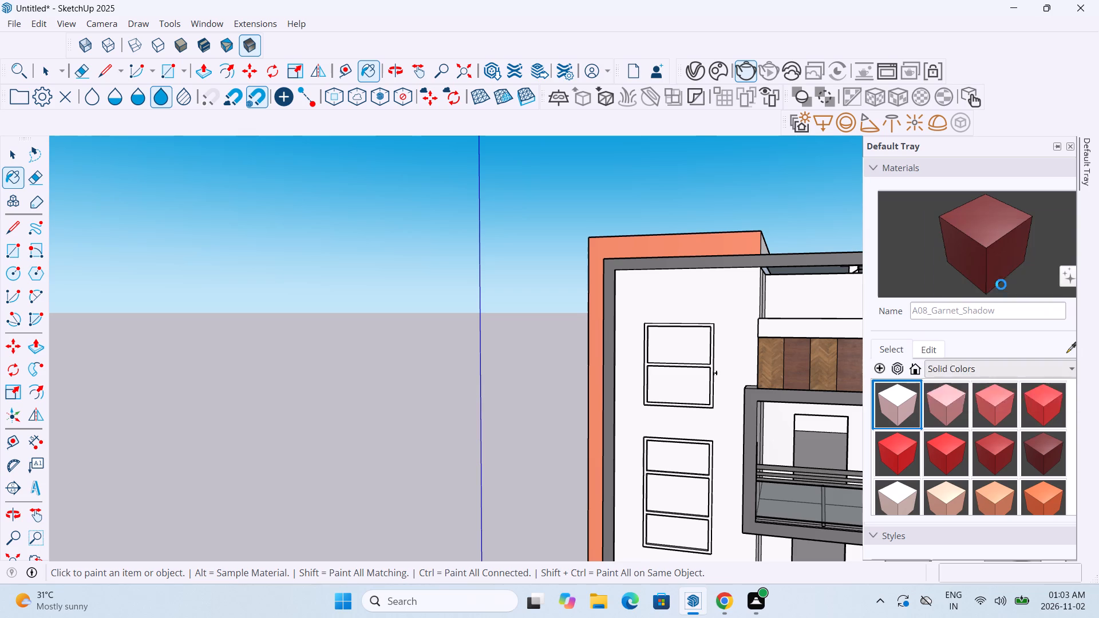
click(902, 409)
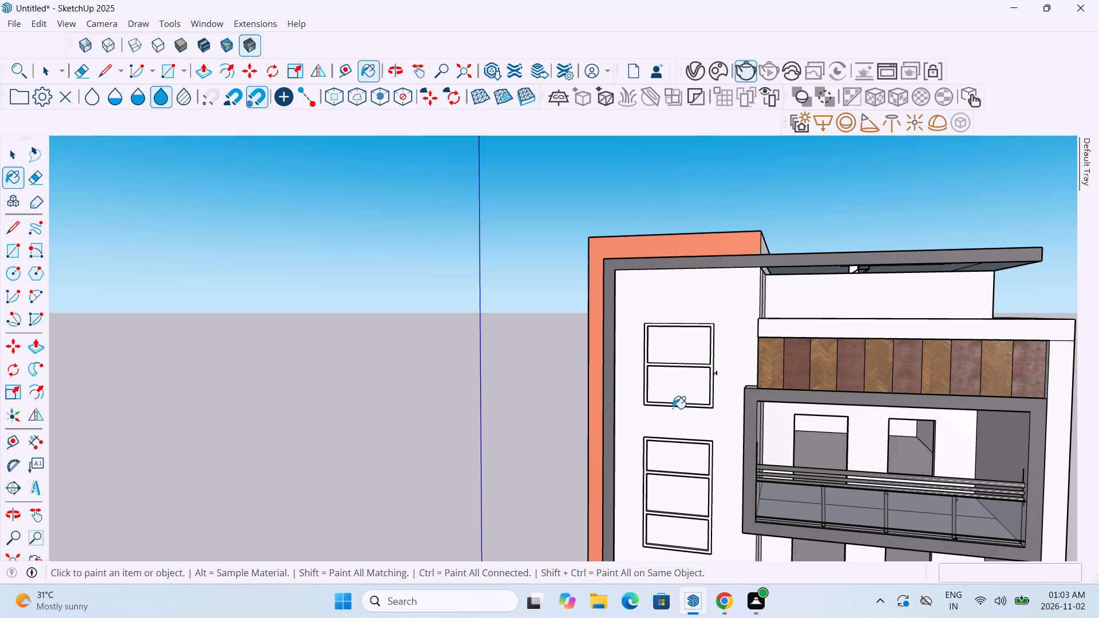
click(686, 389)
click(689, 350)
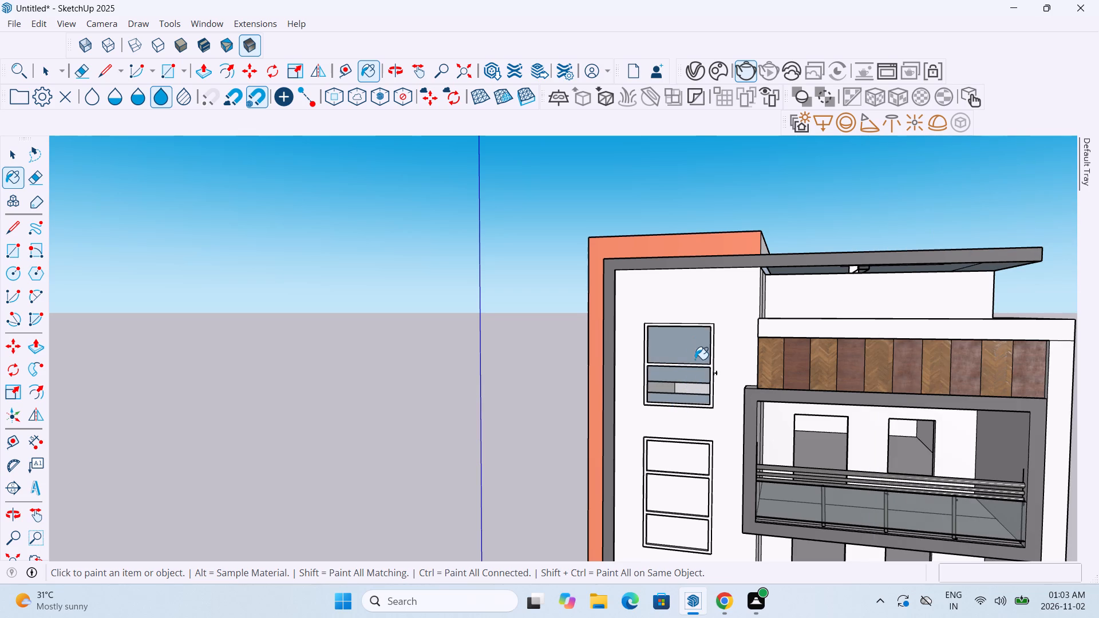
click(675, 453)
scroll(675, 453, down, 3)
click(674, 484)
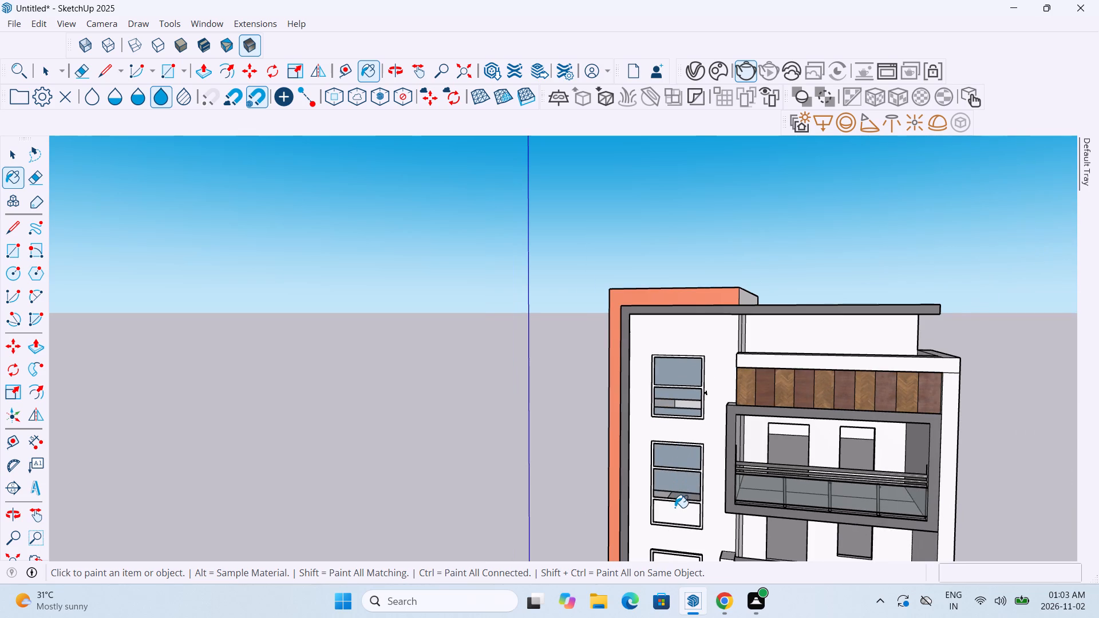
click(675, 508)
scroll(675, 508, down, 12)
scroll(673, 538, up, 13)
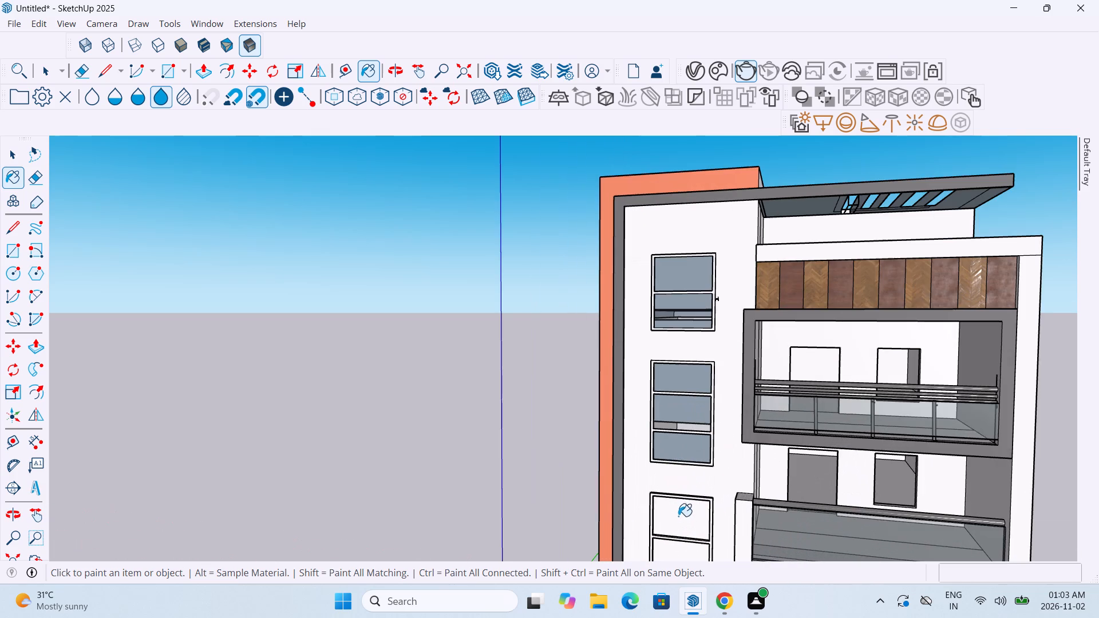
click(679, 516)
scroll(679, 516, down, 12)
scroll(689, 516, up, 7)
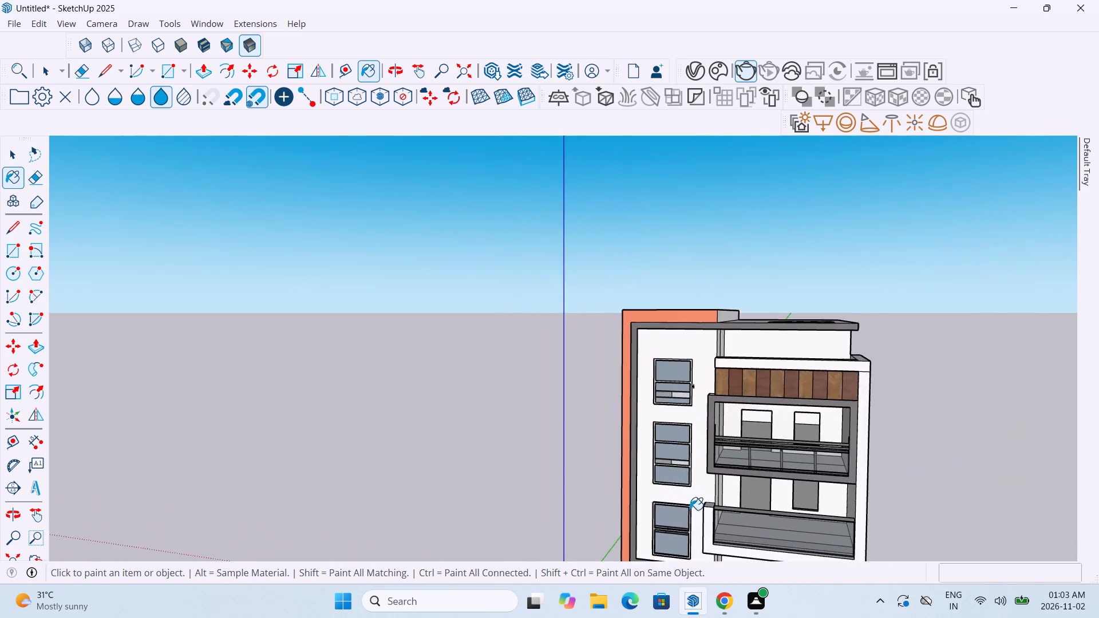
Render the upper facade in V-Ray with its glazed tower windows, inspect the image up close, and close the frame buffer.
scroll(690, 510, up, 3)
scroll(693, 496, down, 3)
middle_drag(702, 489, 751, 456)
scroll(751, 456, down, 4)
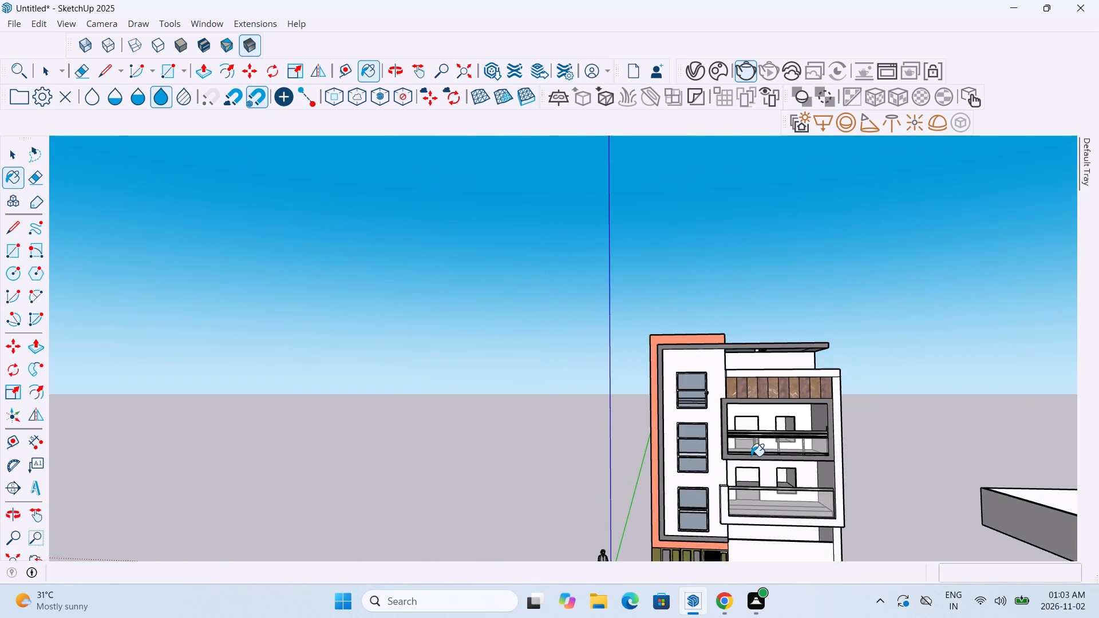
scroll(732, 505, up, 3)
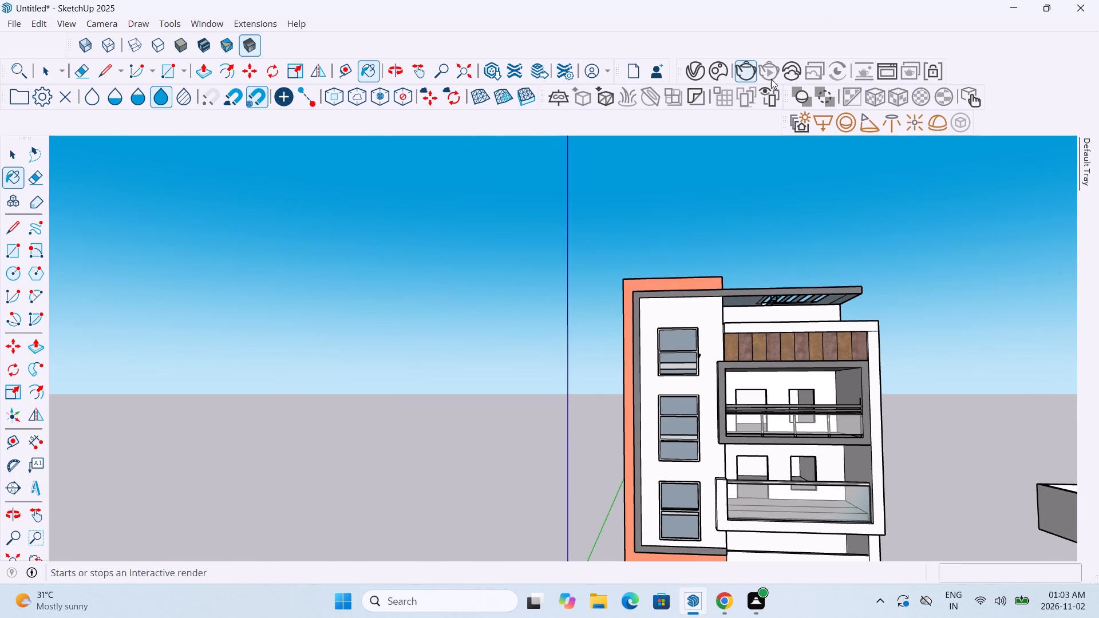
click(749, 70)
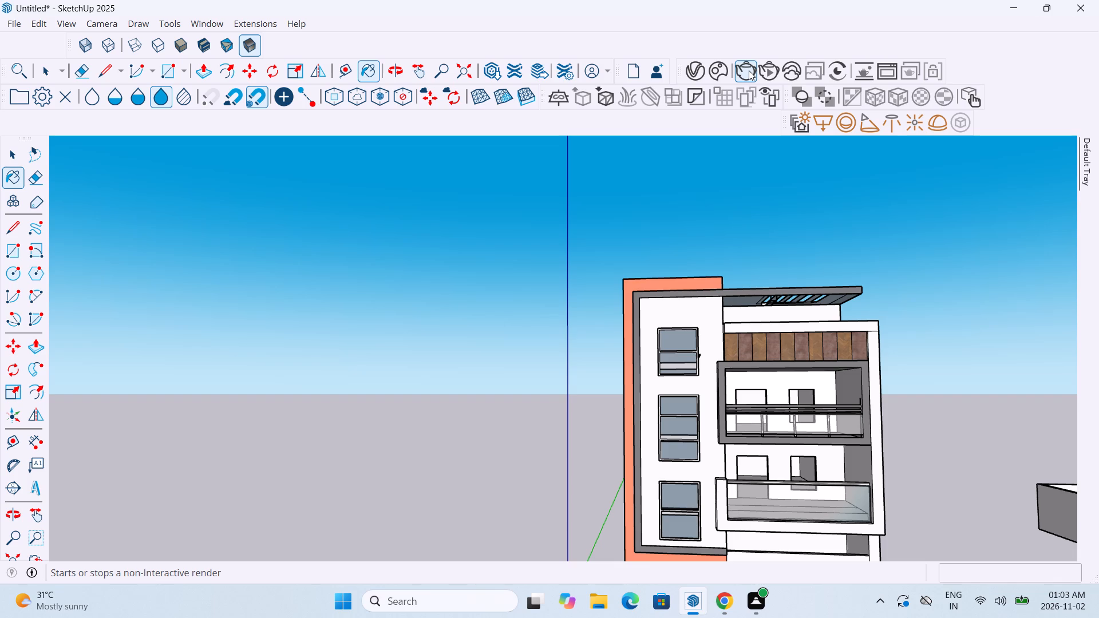
click(749, 70)
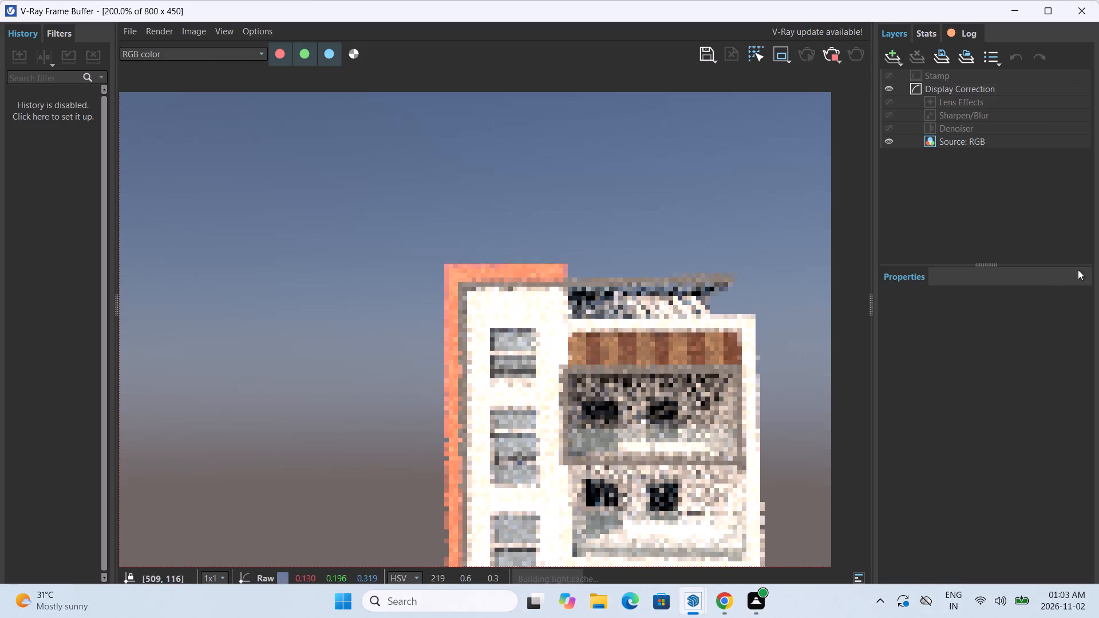
scroll(584, 418, down, 1)
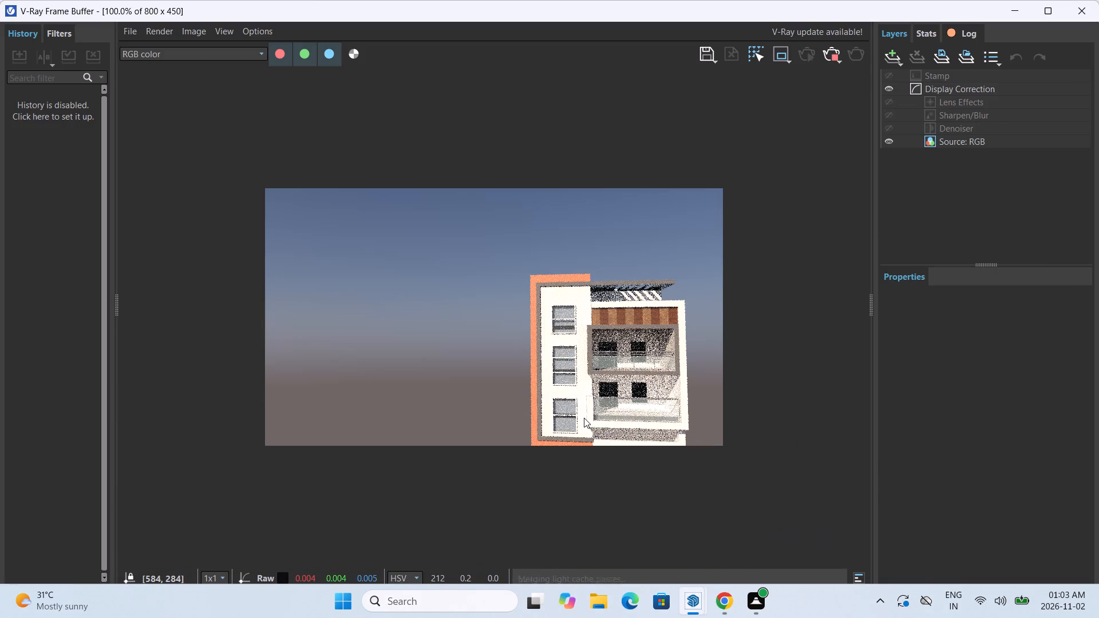
scroll(584, 416, up, 1)
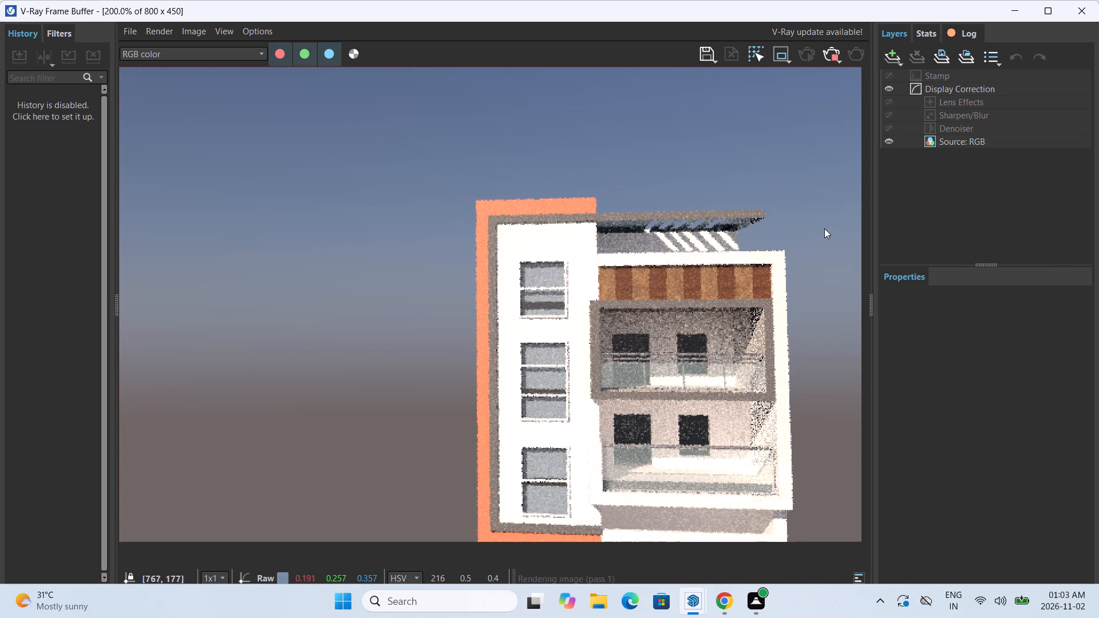
click(1088, 7)
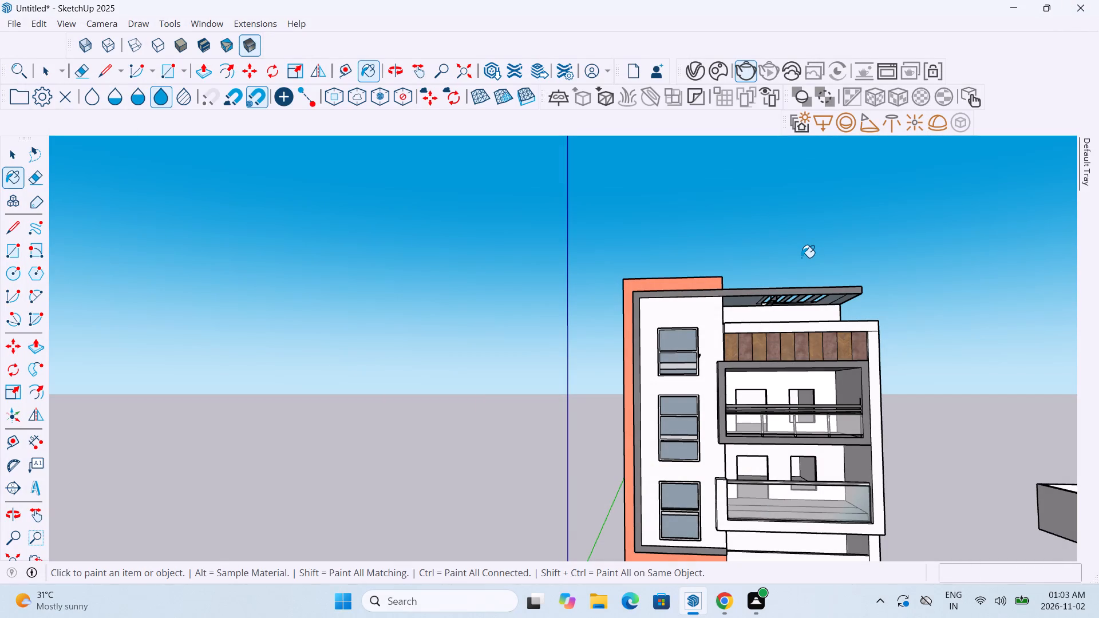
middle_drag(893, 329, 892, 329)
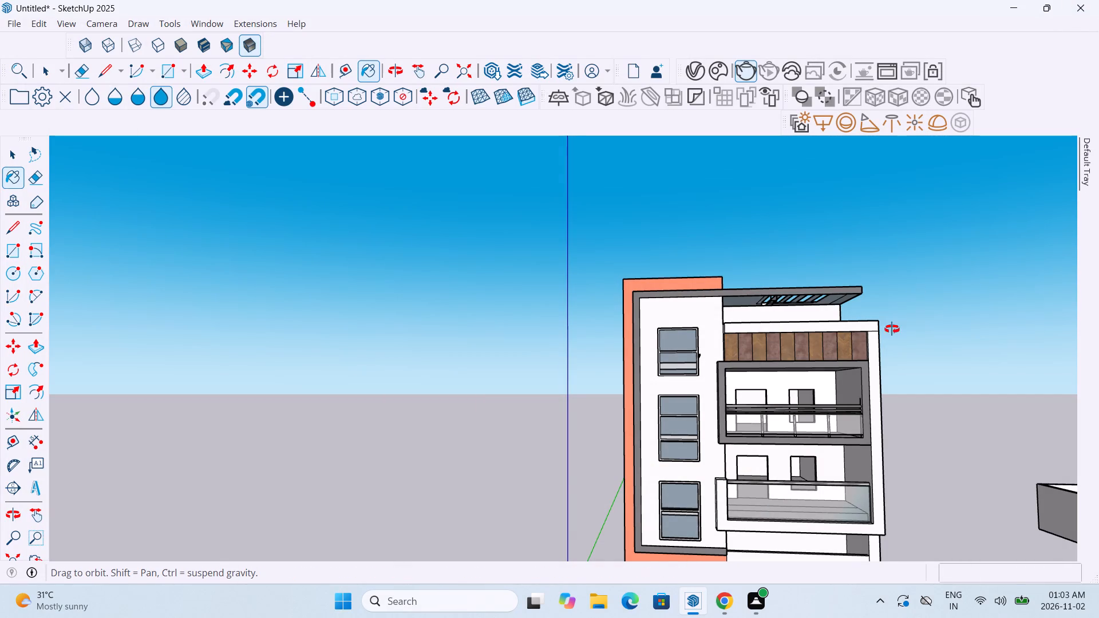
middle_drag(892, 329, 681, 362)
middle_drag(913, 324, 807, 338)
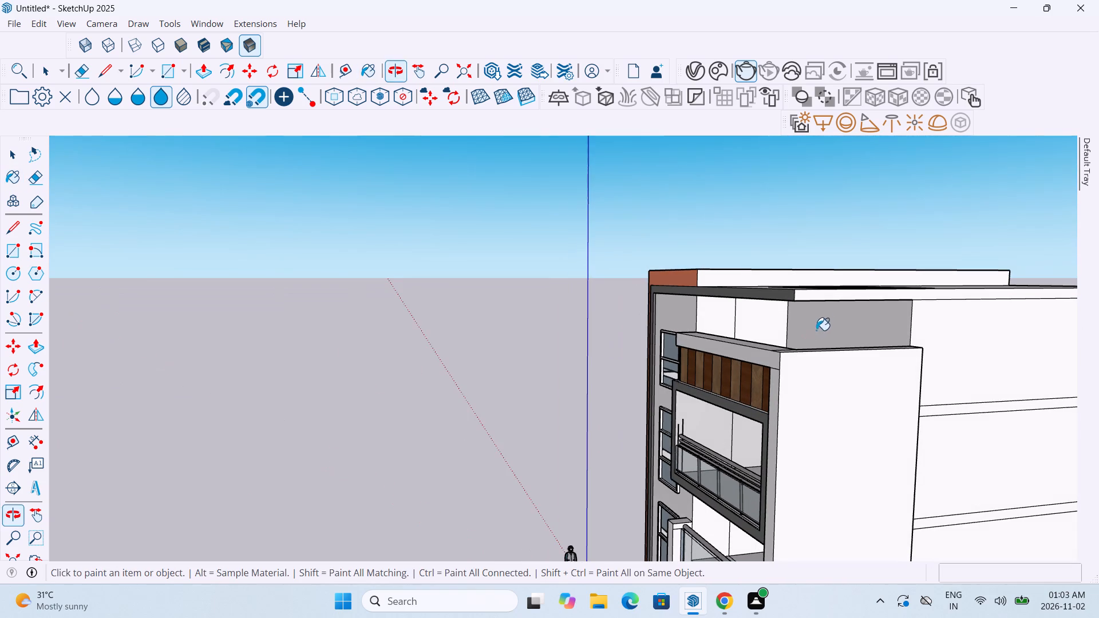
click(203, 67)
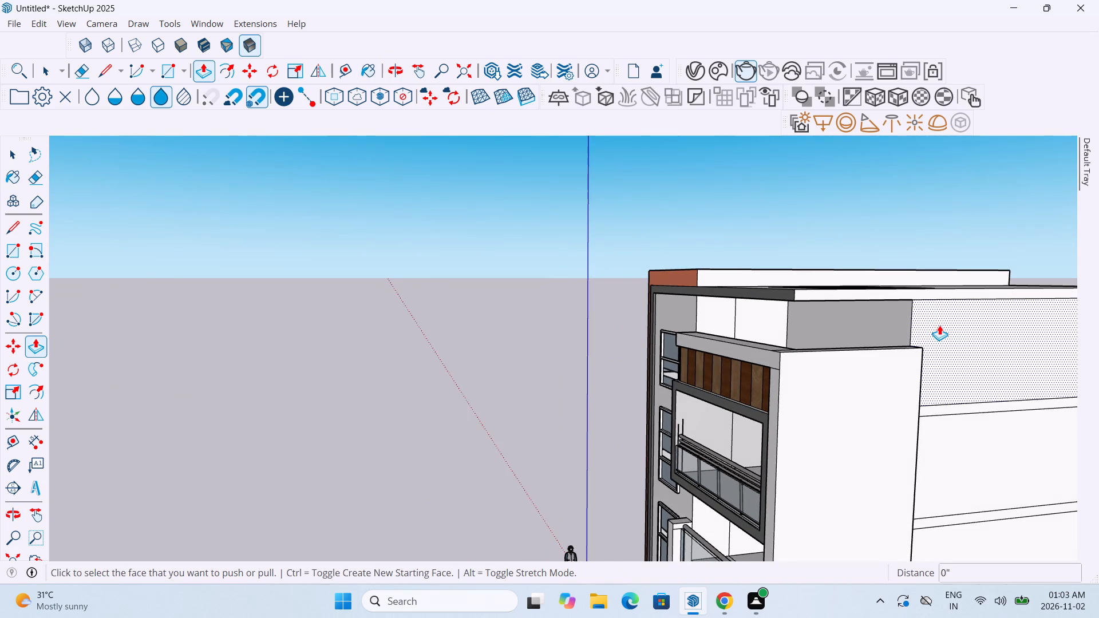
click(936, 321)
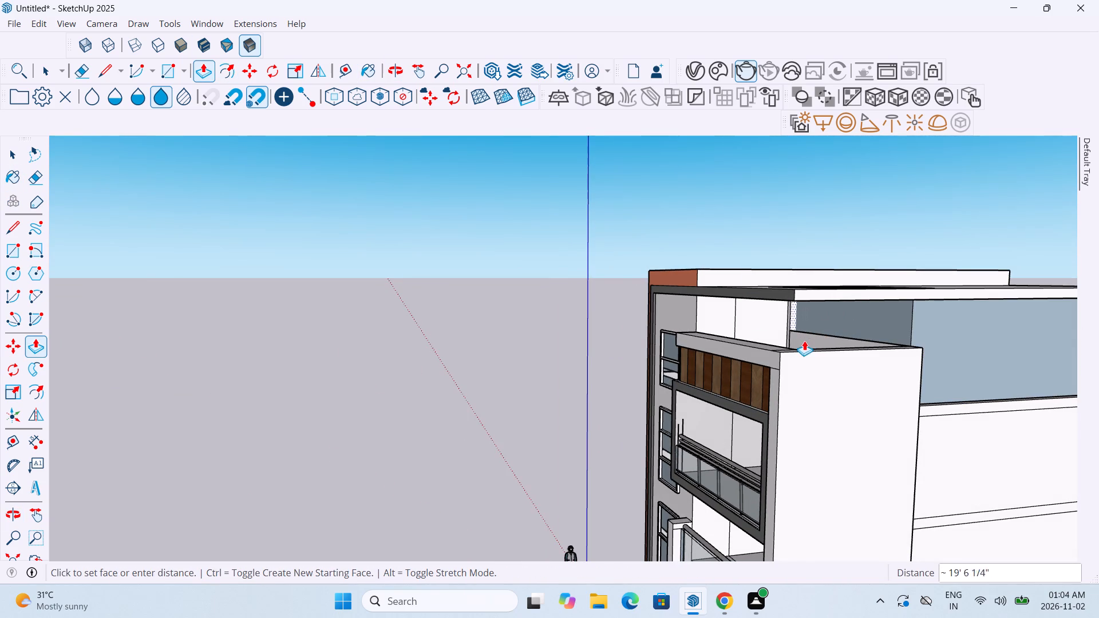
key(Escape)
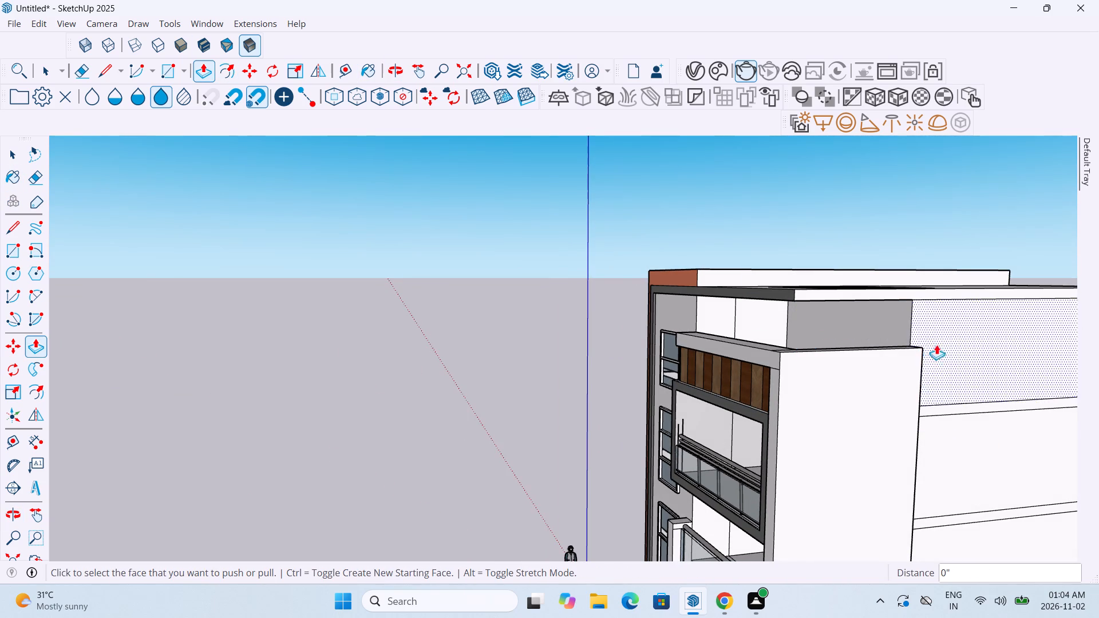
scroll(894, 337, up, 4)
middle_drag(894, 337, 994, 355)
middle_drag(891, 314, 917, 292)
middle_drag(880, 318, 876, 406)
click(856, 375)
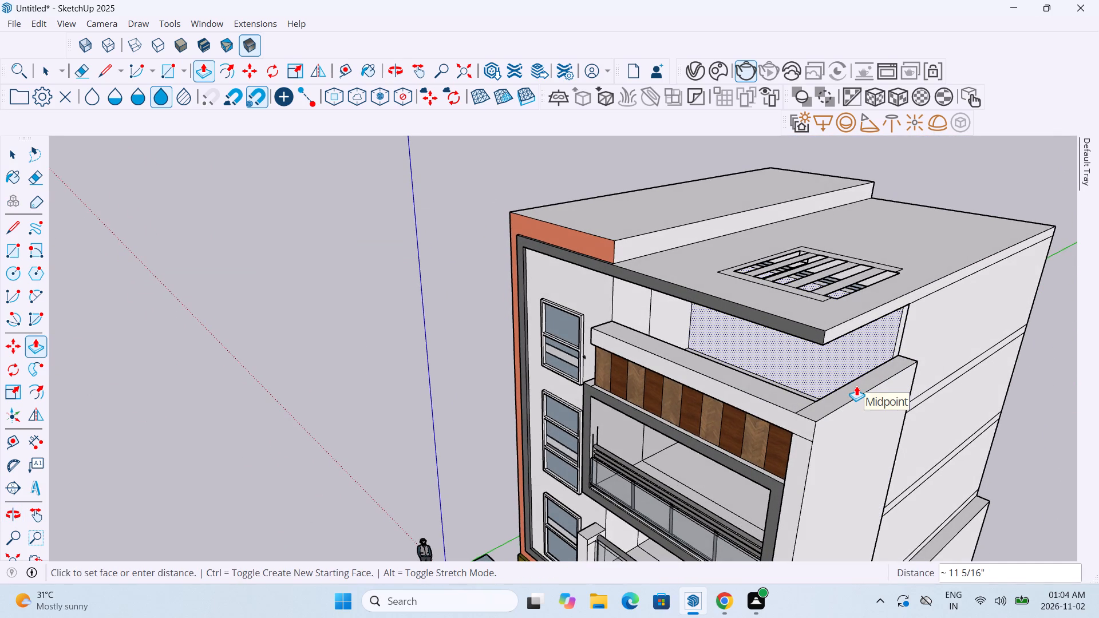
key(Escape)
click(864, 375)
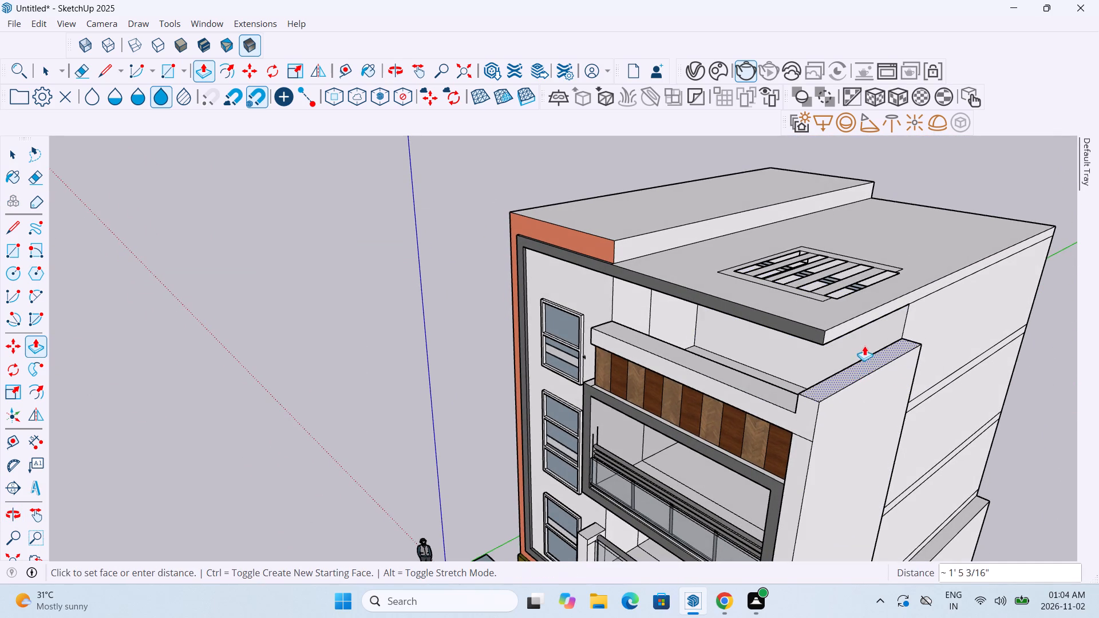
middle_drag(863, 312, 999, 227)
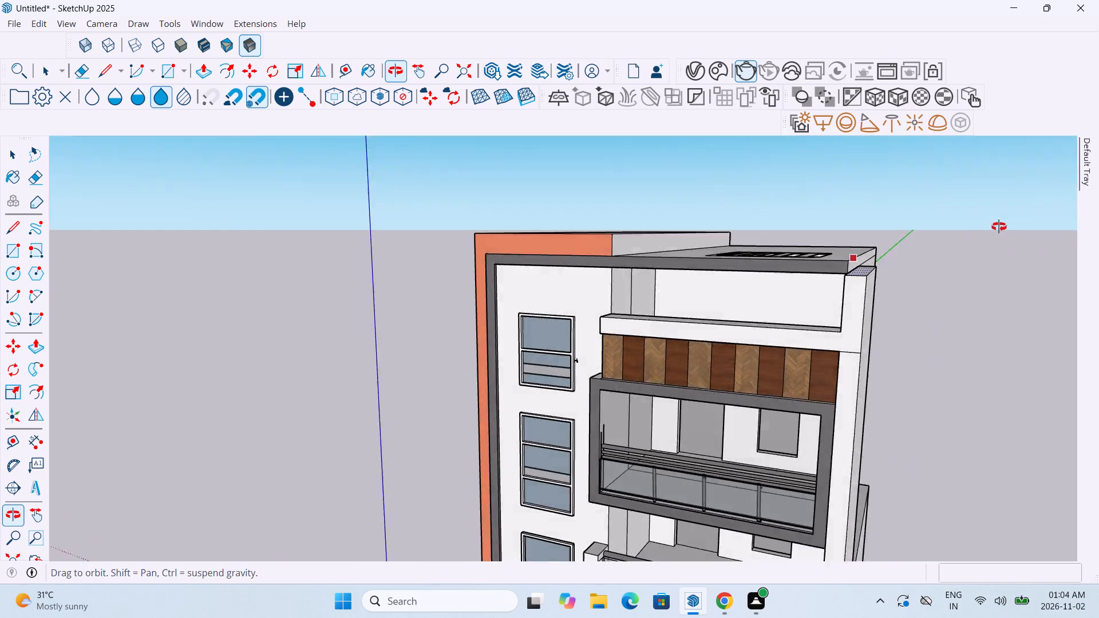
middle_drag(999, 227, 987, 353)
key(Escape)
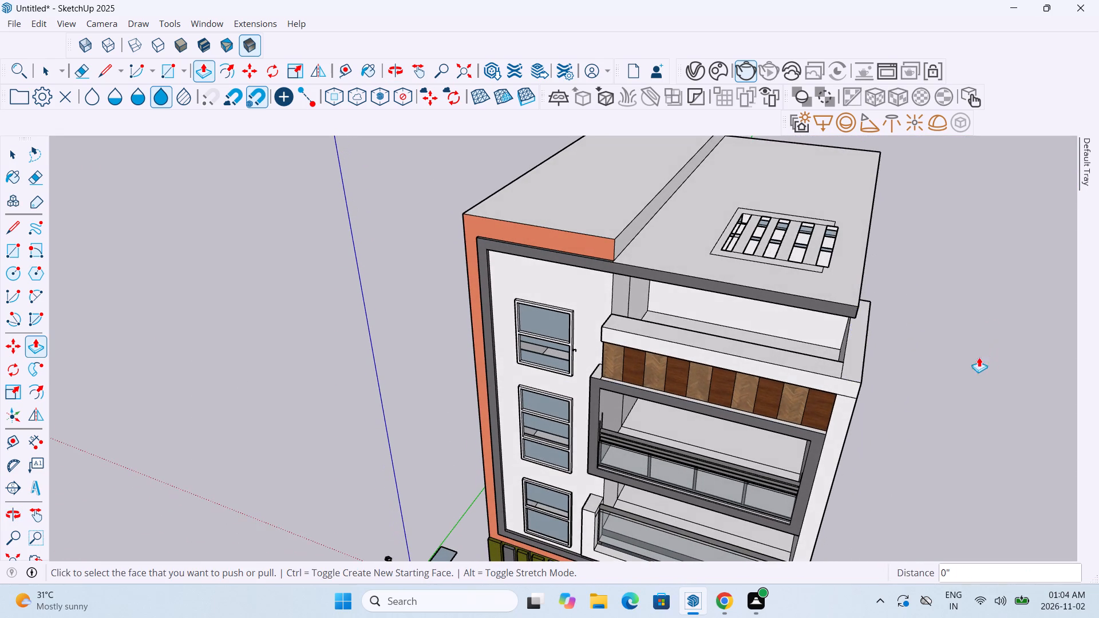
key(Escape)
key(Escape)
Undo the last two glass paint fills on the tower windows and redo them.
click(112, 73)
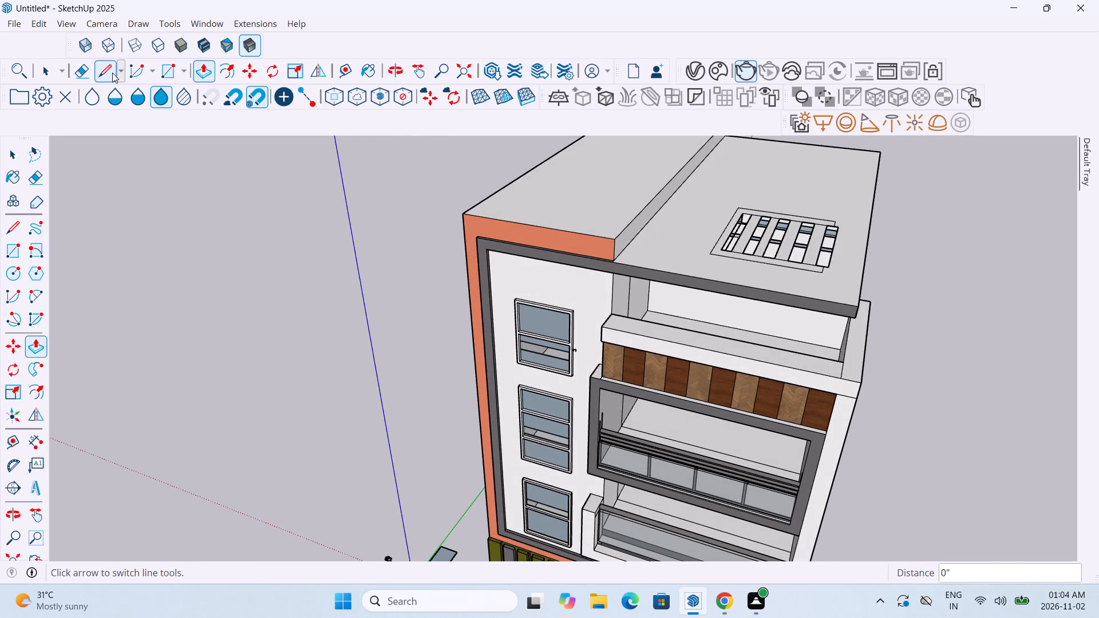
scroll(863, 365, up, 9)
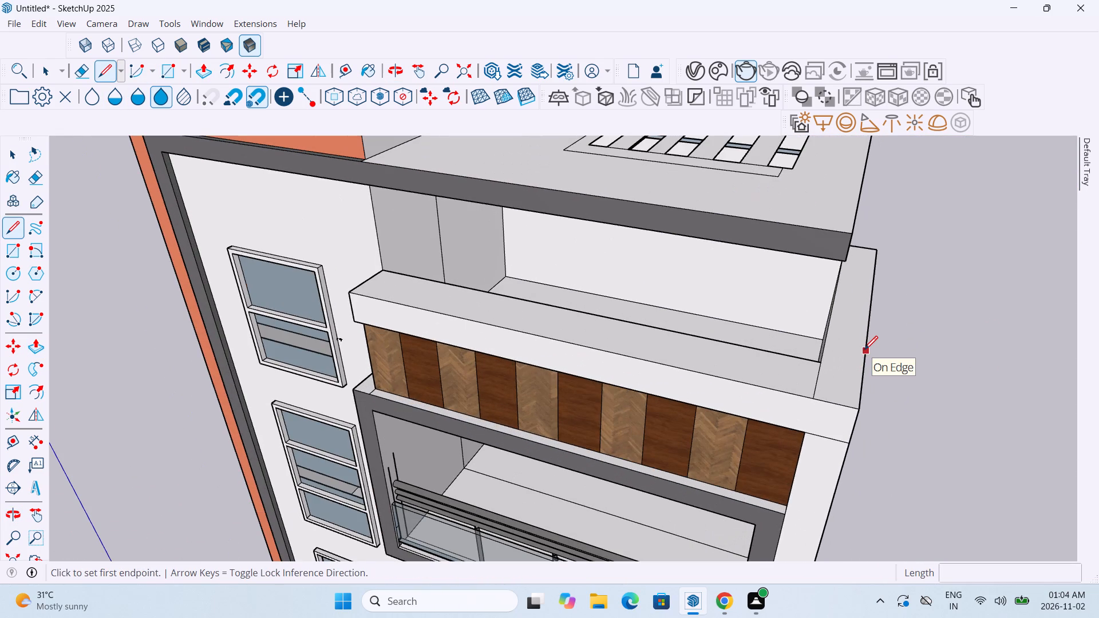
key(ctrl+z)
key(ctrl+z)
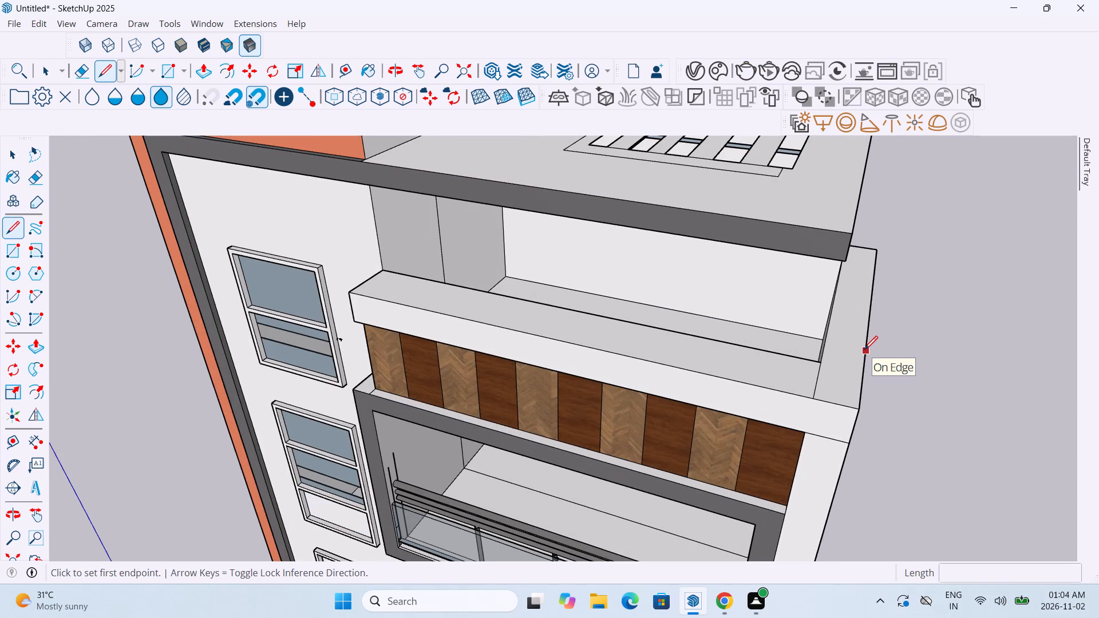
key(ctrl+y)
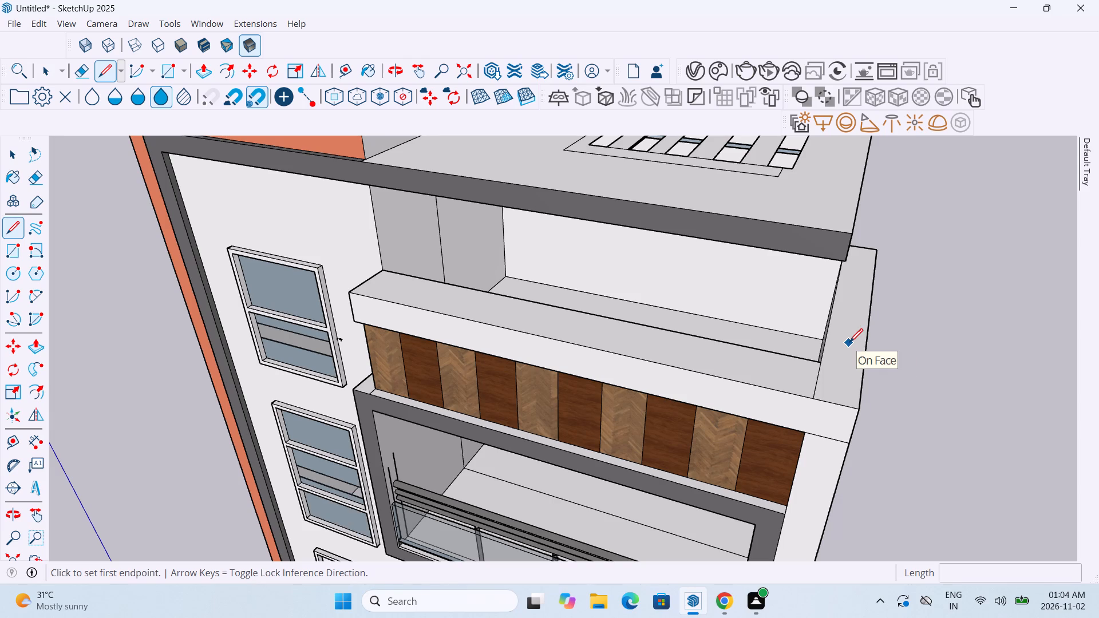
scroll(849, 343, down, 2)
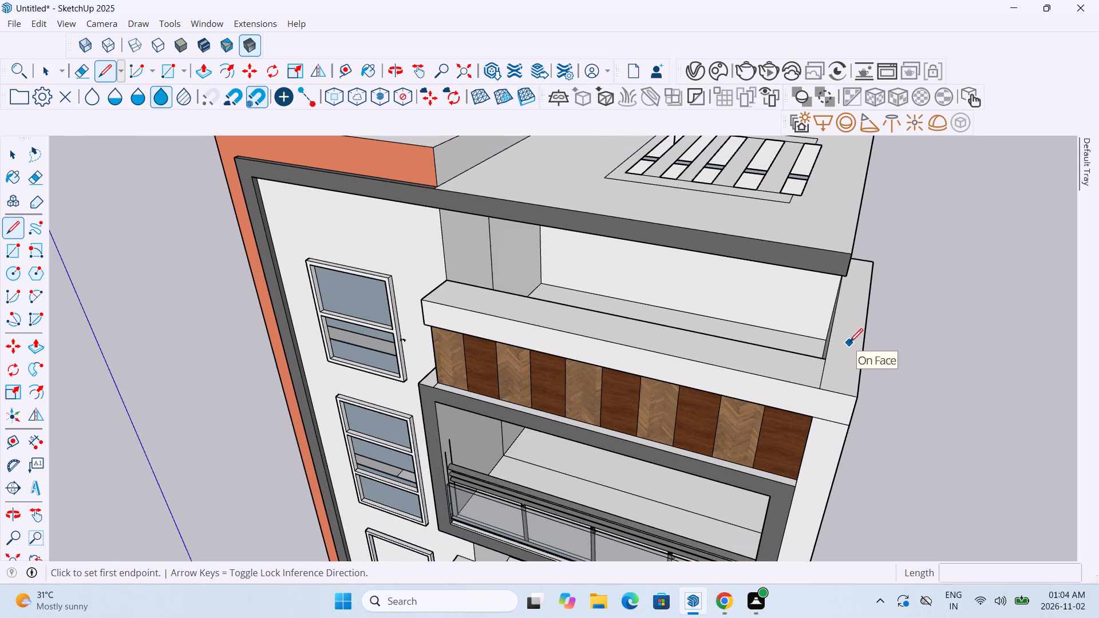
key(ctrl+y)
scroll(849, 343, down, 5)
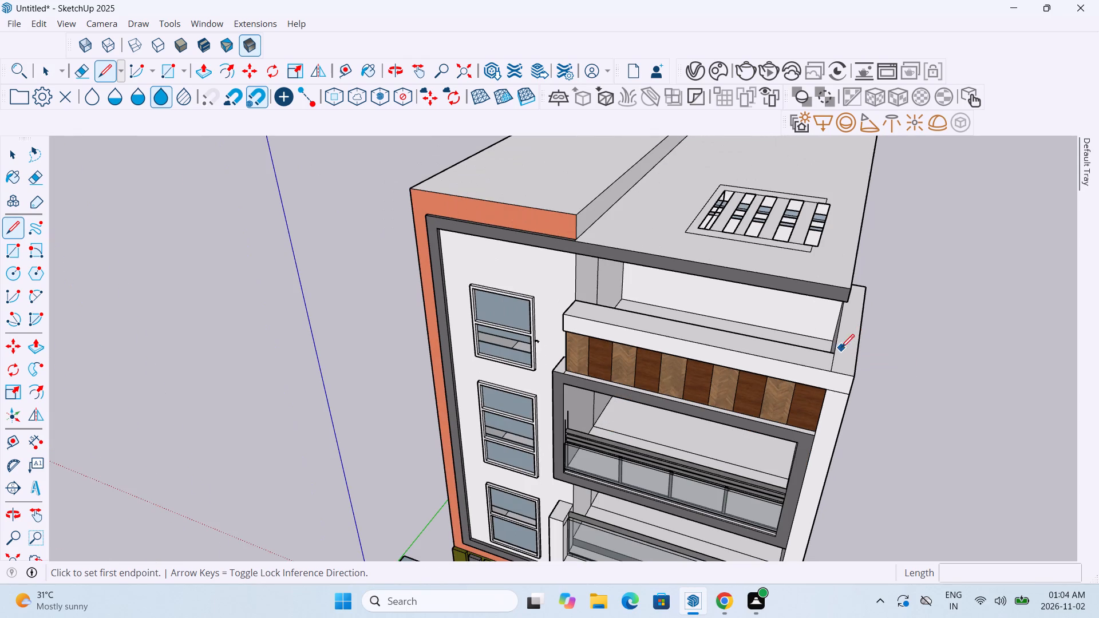
Draw a 2' 6" line across the top of the parapet above the wood panels, near its outer corner.
middle_drag(890, 332, 899, 228)
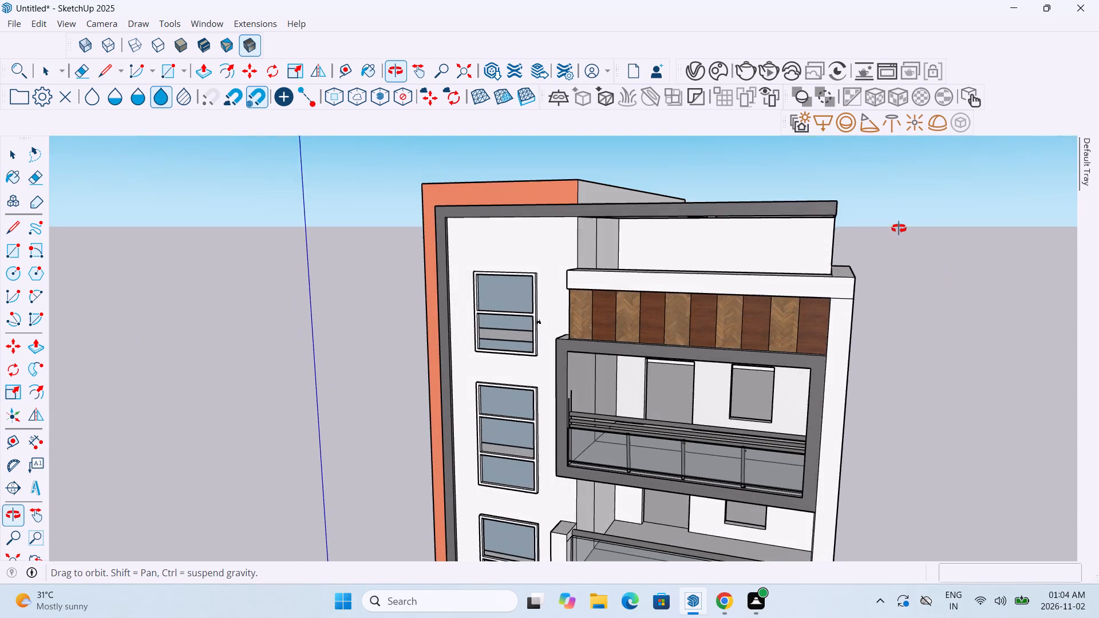
middle_drag(899, 228, 895, 229)
scroll(829, 255, up, 10)
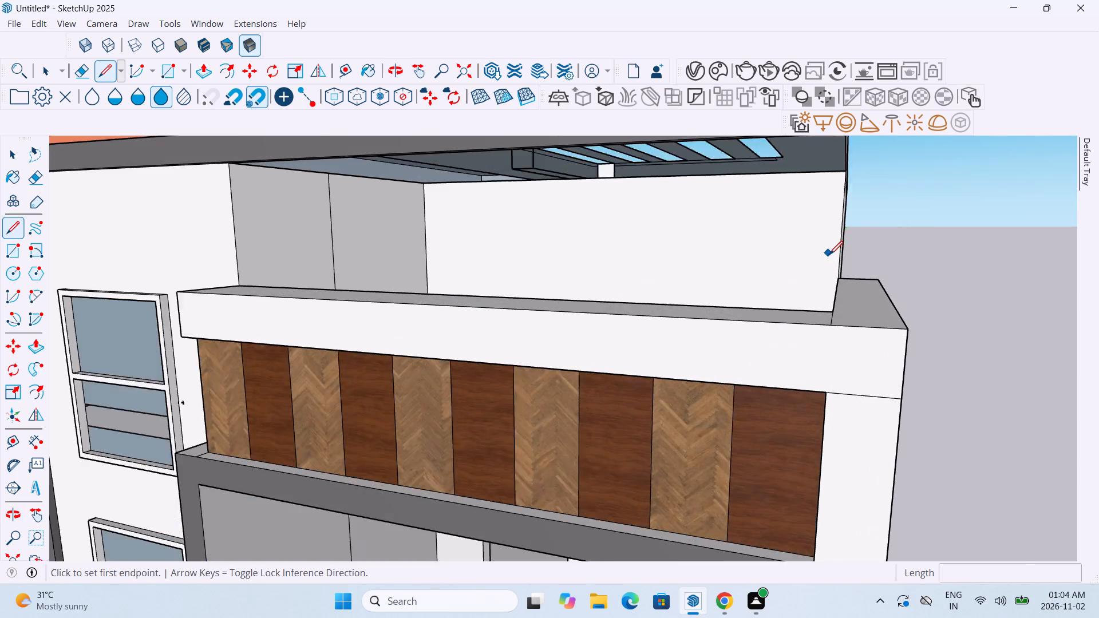
scroll(829, 256, up, 2)
middle_drag(819, 356, 845, 441)
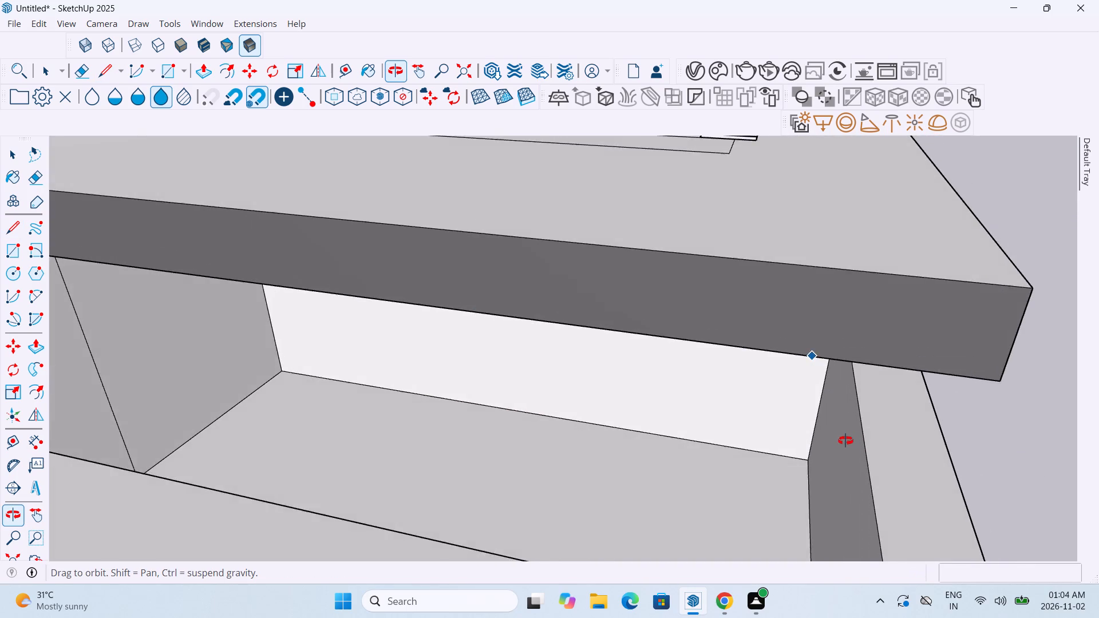
middle_drag(845, 441, 856, 402)
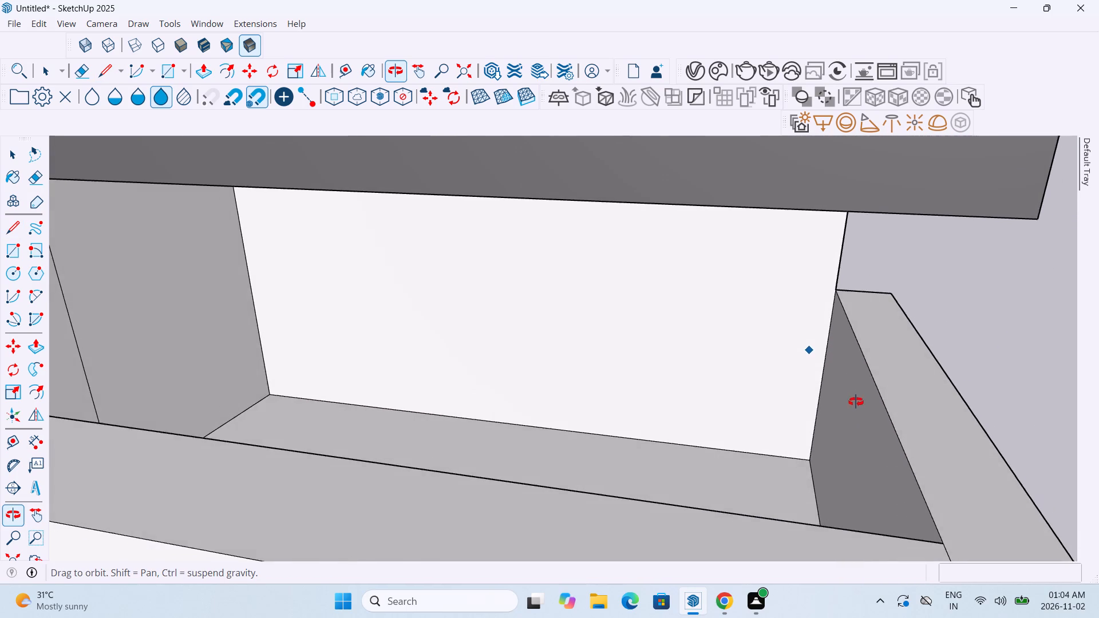
middle_drag(856, 402, 855, 401)
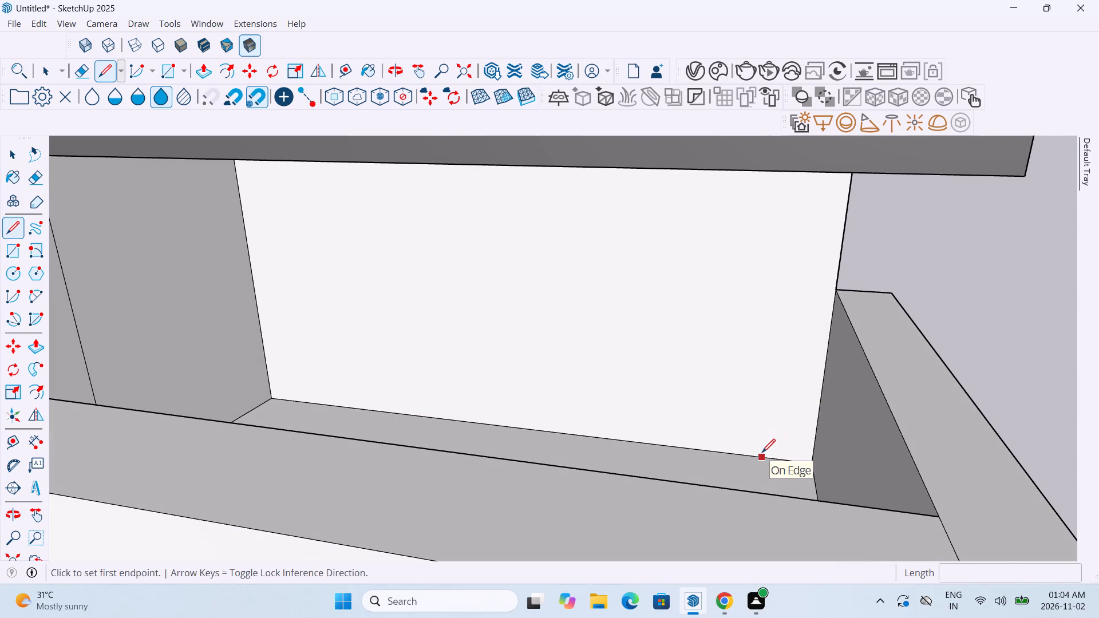
scroll(762, 454, up, 2)
scroll(762, 454, down, 8)
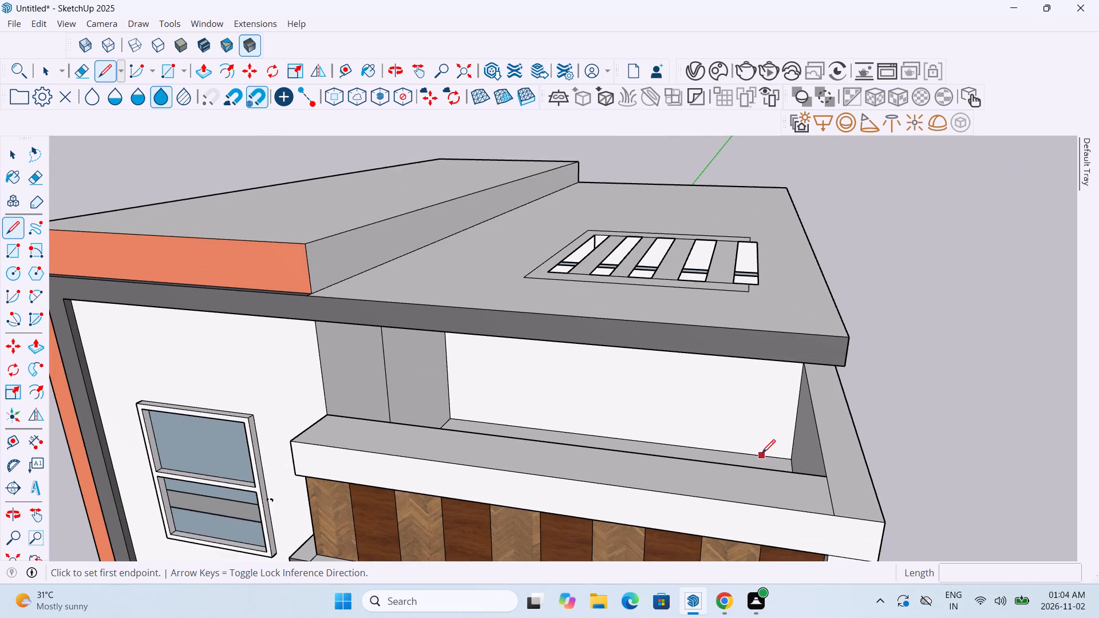
middle_drag(762, 454, 769, 421)
scroll(824, 430, up, 6)
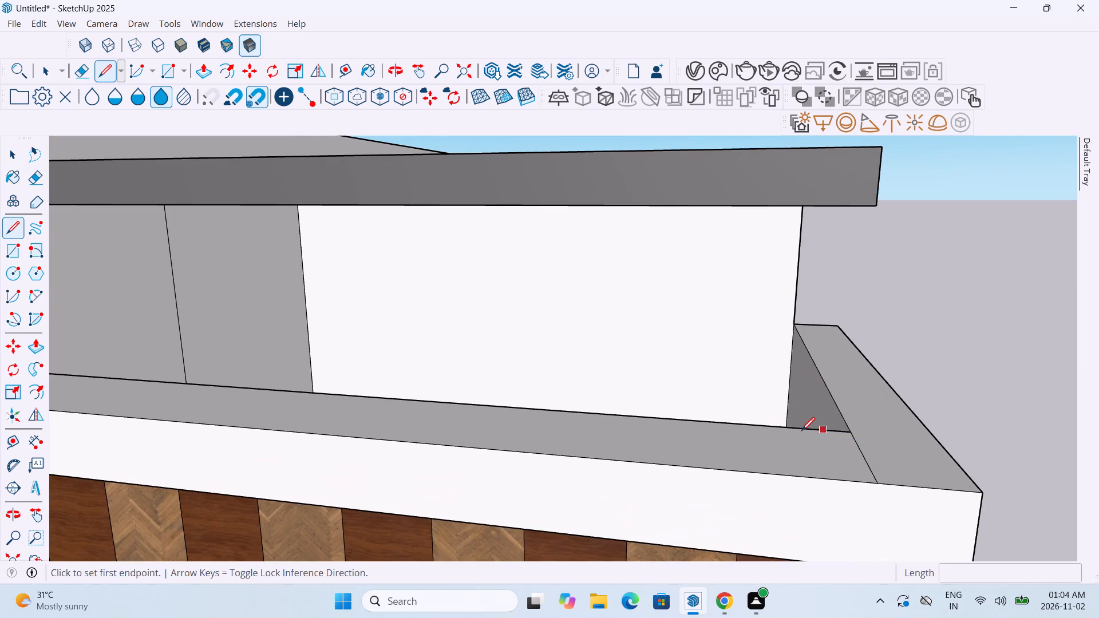
middle_drag(893, 430, 884, 431)
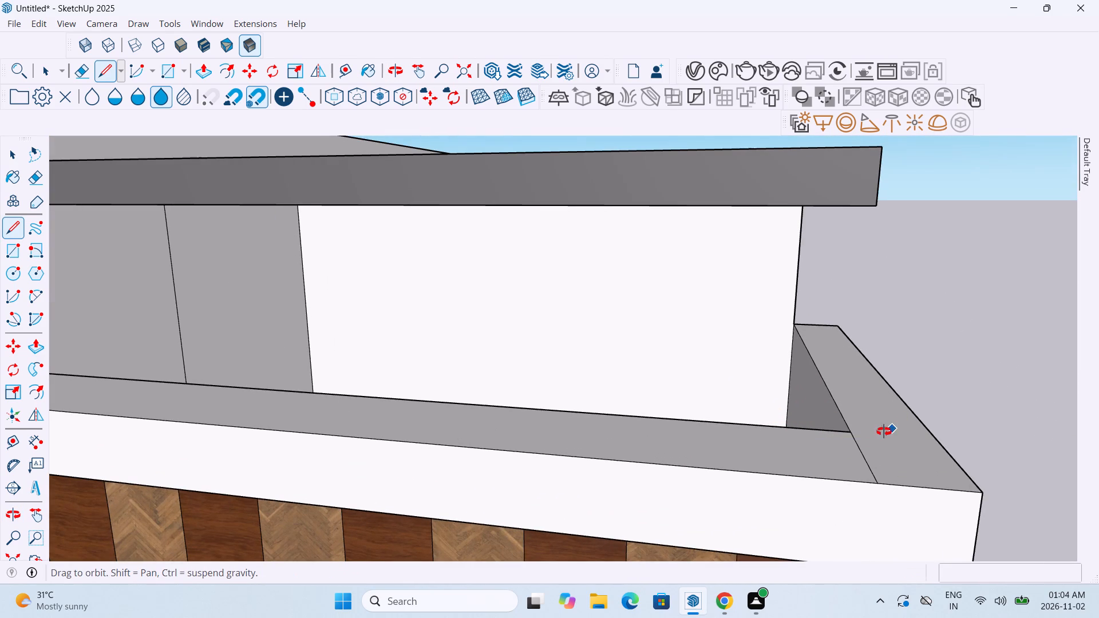
middle_drag(884, 431, 843, 437)
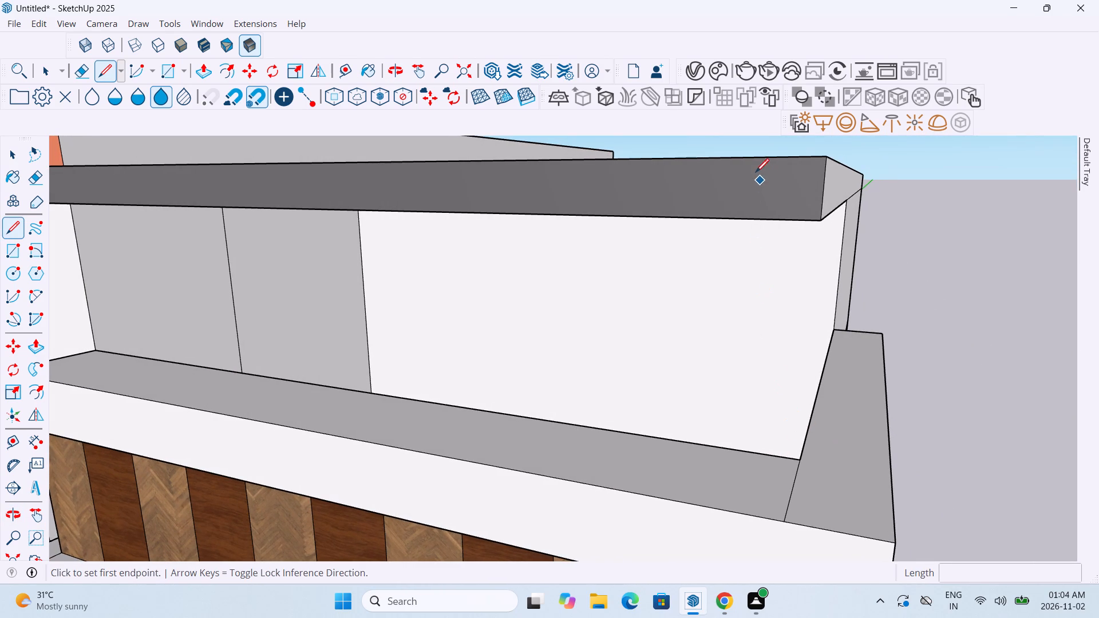
click(725, 446)
click(694, 502)
Push/Pull the marked-off face on the parapet's top upward about 4' 2 1/8" to form a corner pillar below the roof slab.
click(205, 73)
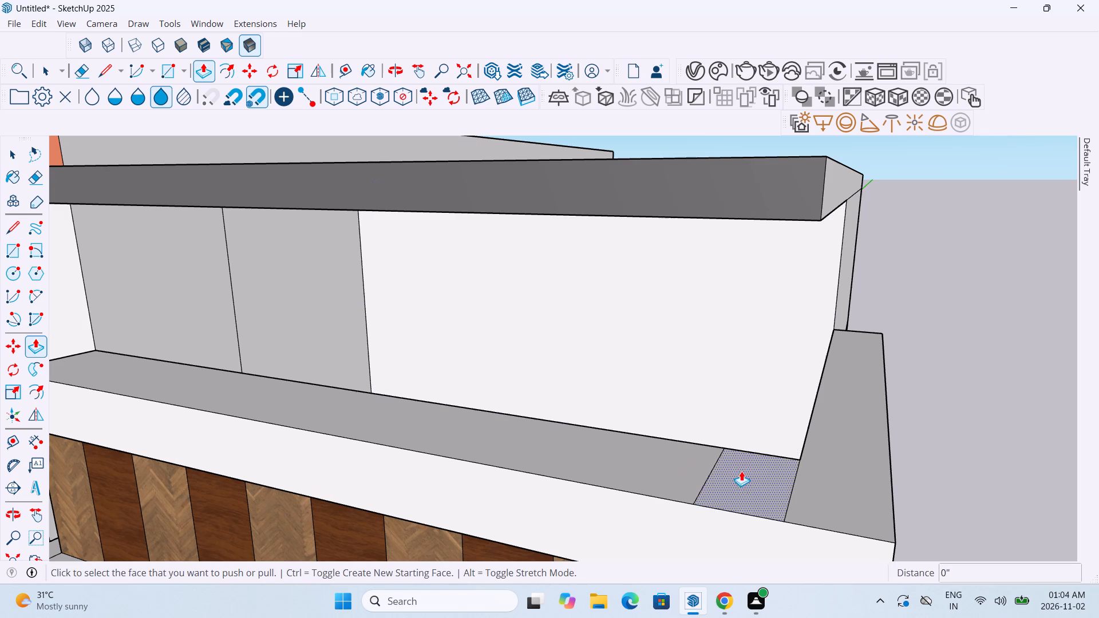
click(743, 475)
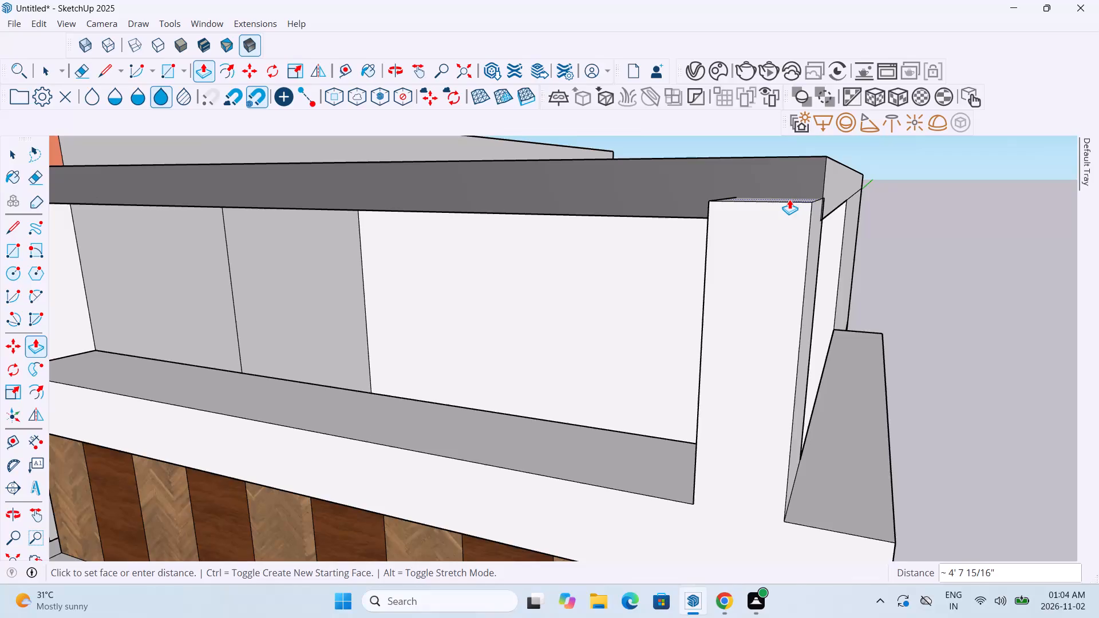
middle_drag(794, 203, 859, 220)
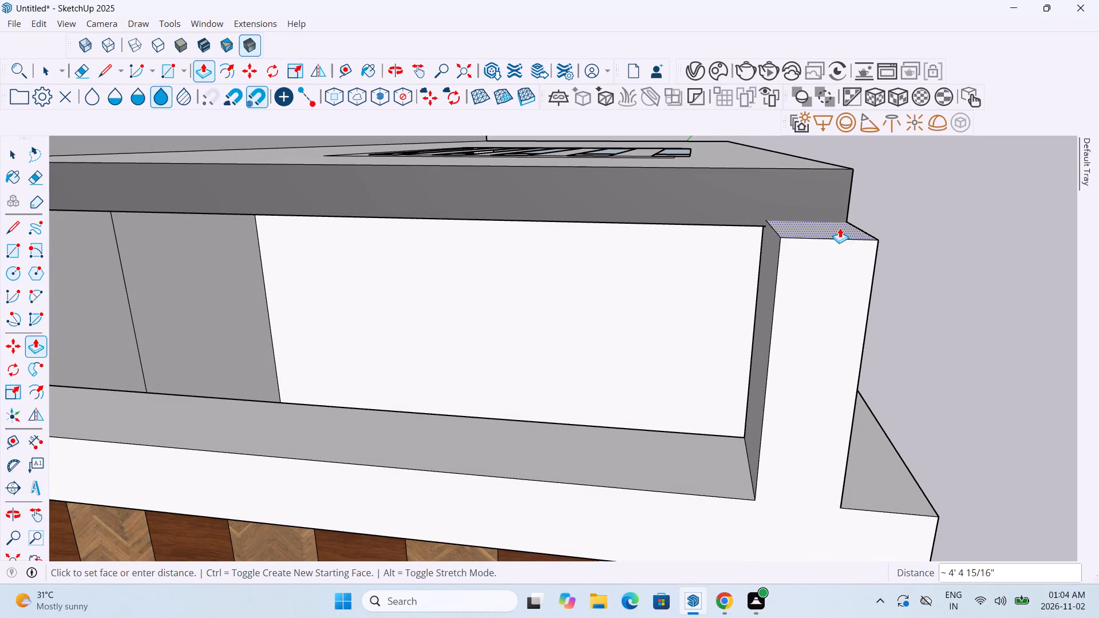
scroll(735, 241, up, 1)
middle_drag(735, 241, 750, 183)
scroll(750, 183, down, 4)
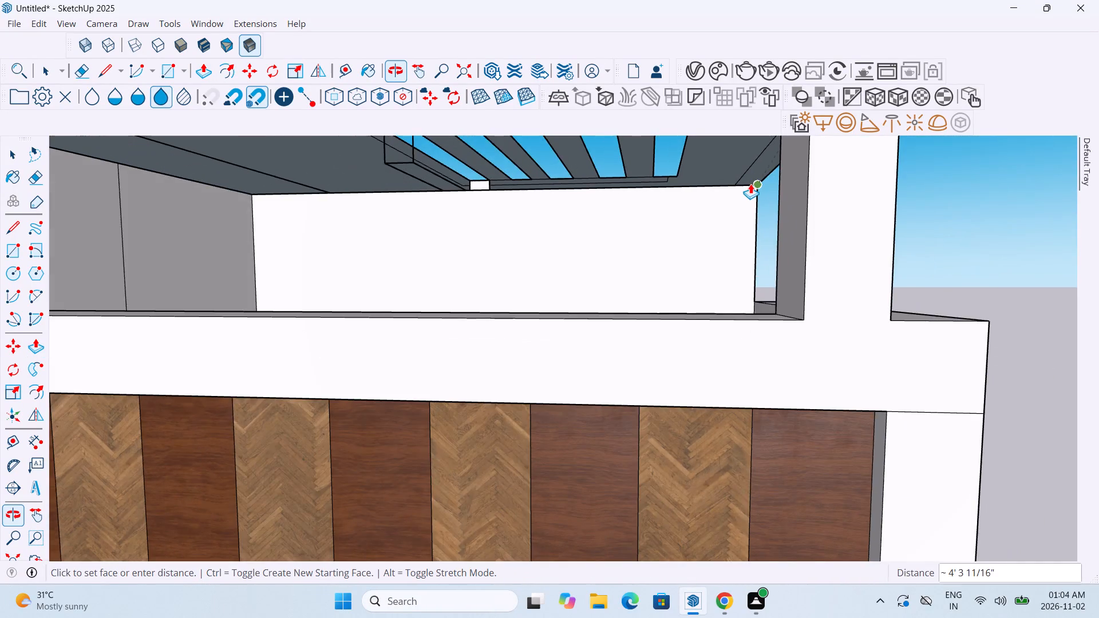
scroll(750, 184, down, 5)
scroll(766, 144, up, 6)
scroll(766, 144, down, 8)
scroll(766, 144, up, 6)
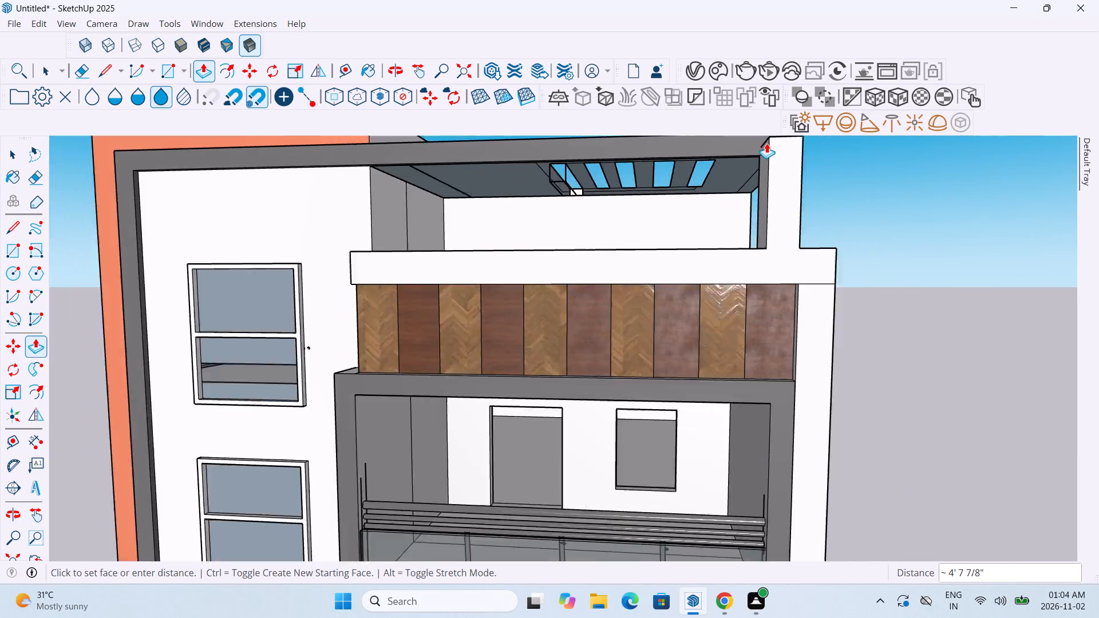
scroll(766, 143, up, 20)
scroll(766, 143, up, 2)
scroll(725, 233, up, 4)
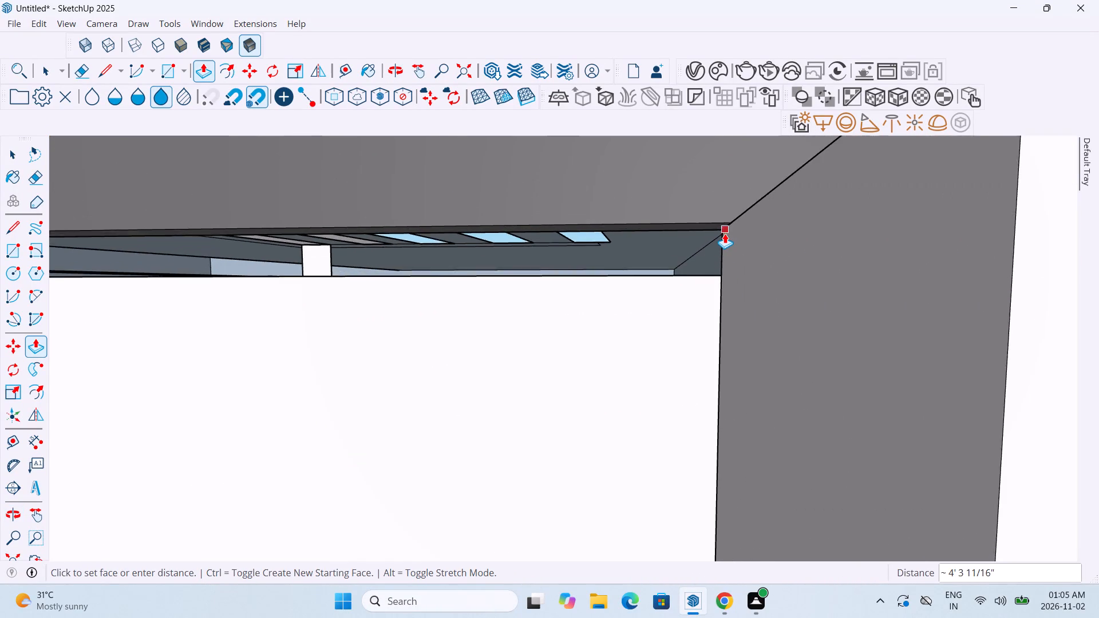
scroll(725, 233, up, 7)
click(741, 229)
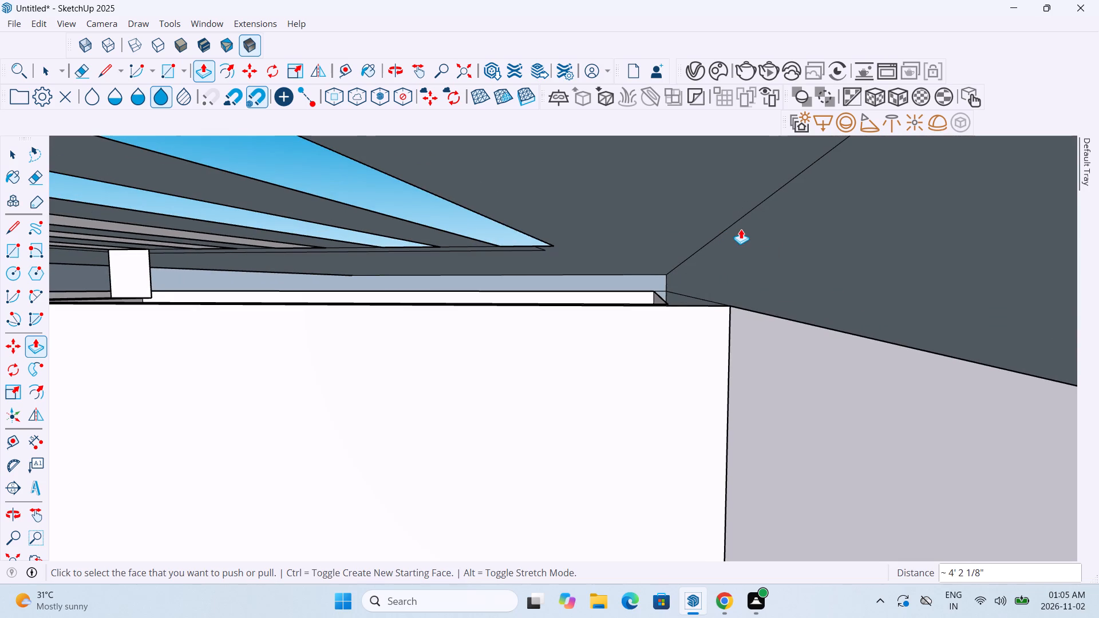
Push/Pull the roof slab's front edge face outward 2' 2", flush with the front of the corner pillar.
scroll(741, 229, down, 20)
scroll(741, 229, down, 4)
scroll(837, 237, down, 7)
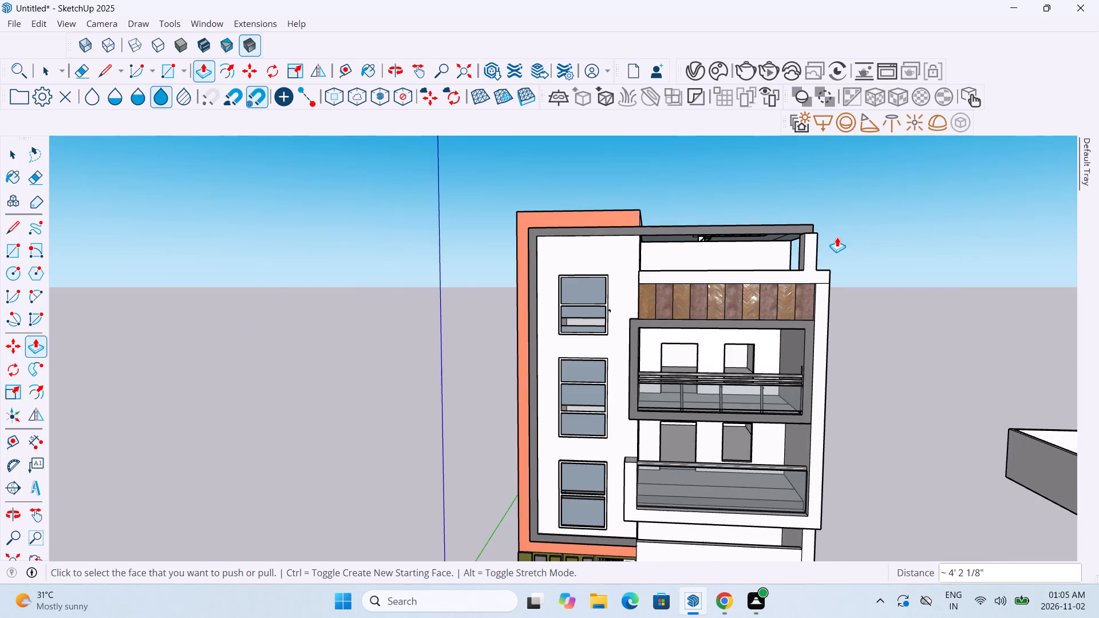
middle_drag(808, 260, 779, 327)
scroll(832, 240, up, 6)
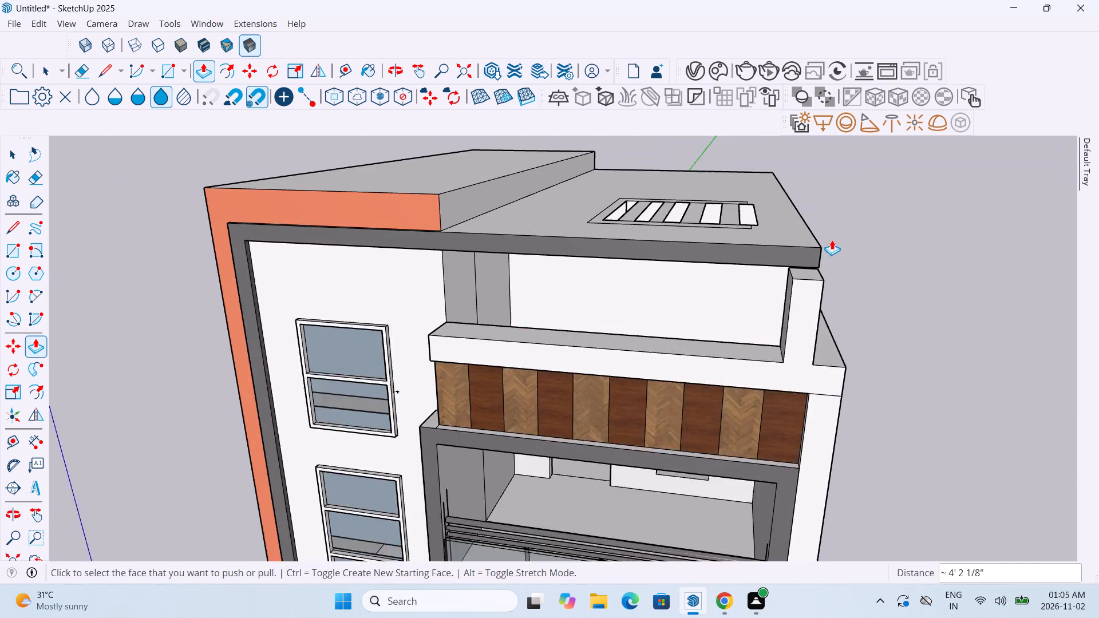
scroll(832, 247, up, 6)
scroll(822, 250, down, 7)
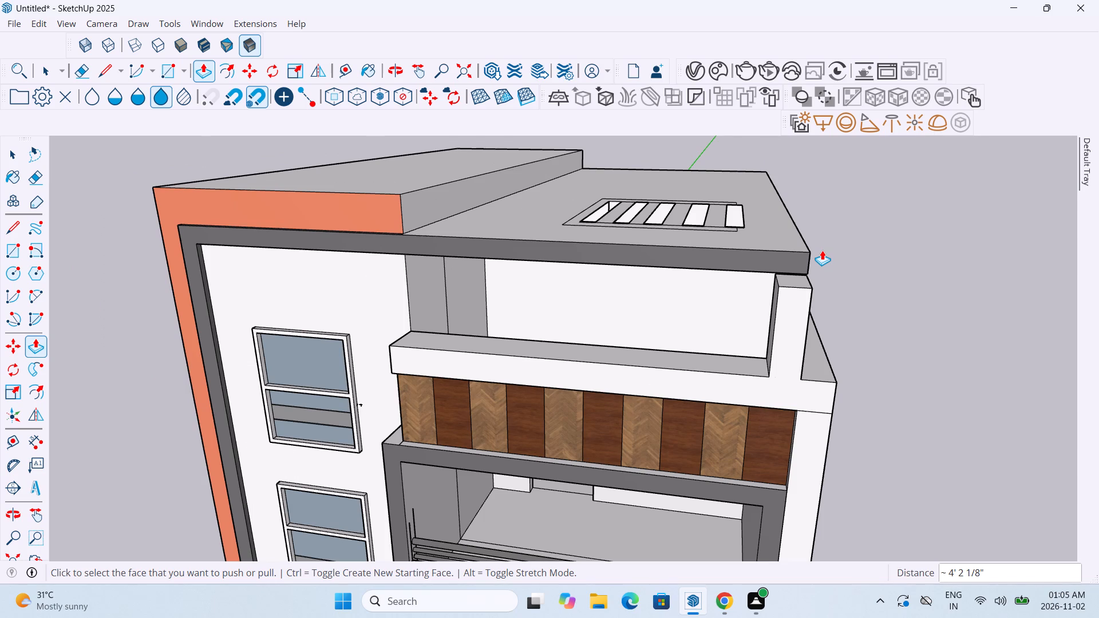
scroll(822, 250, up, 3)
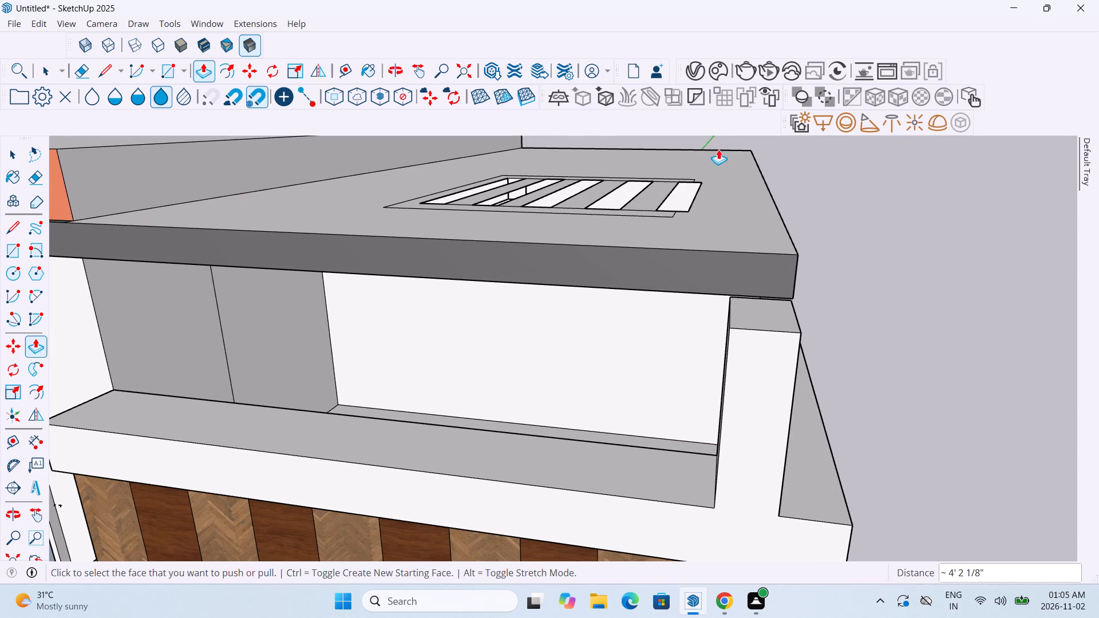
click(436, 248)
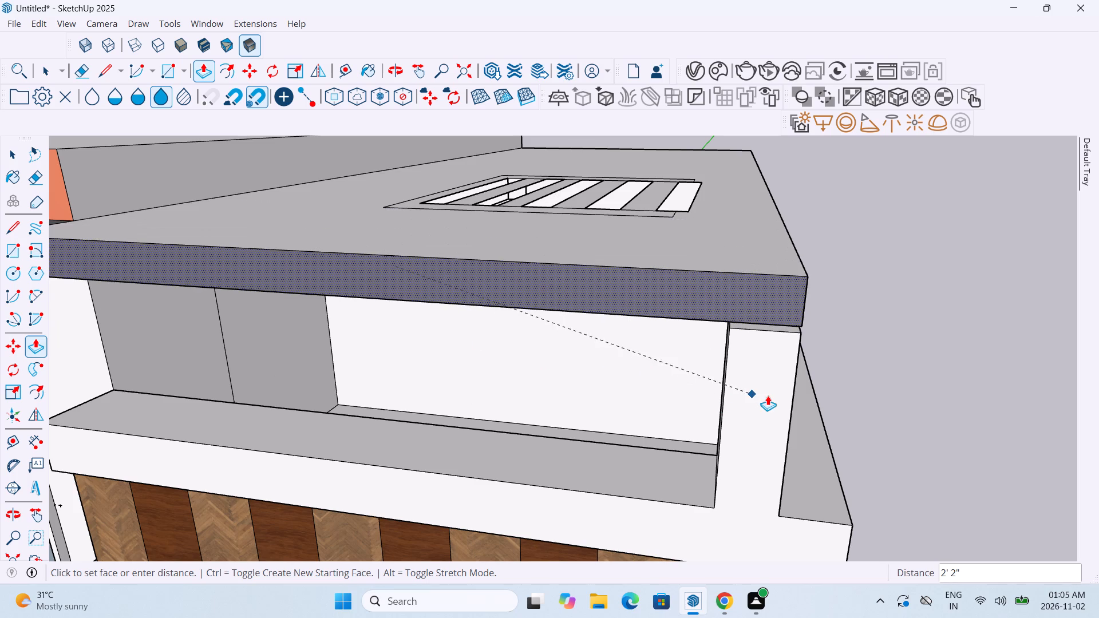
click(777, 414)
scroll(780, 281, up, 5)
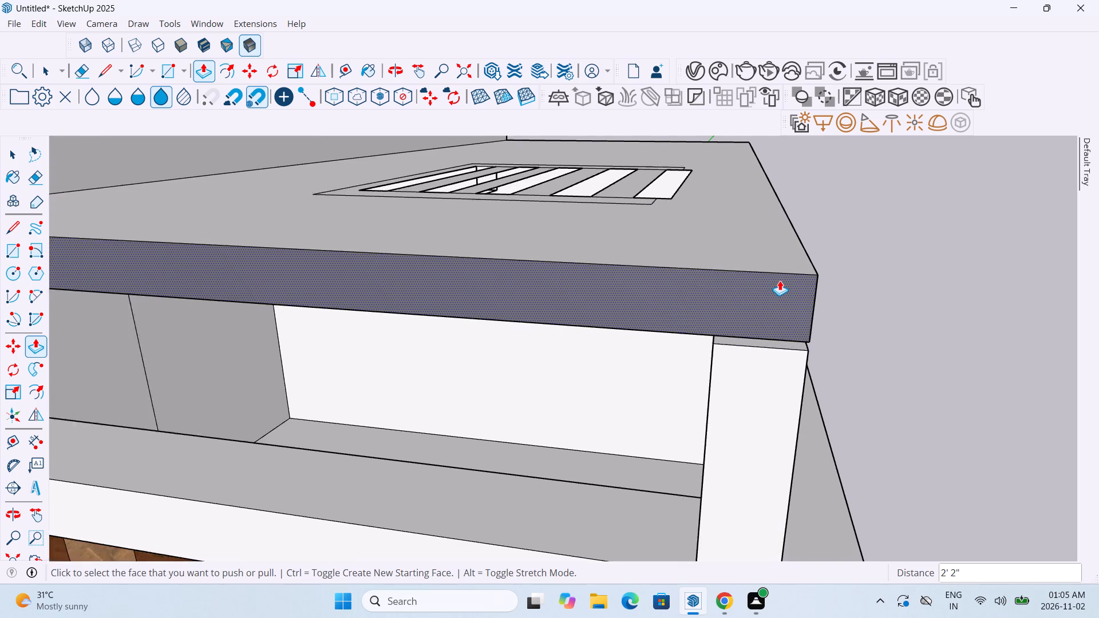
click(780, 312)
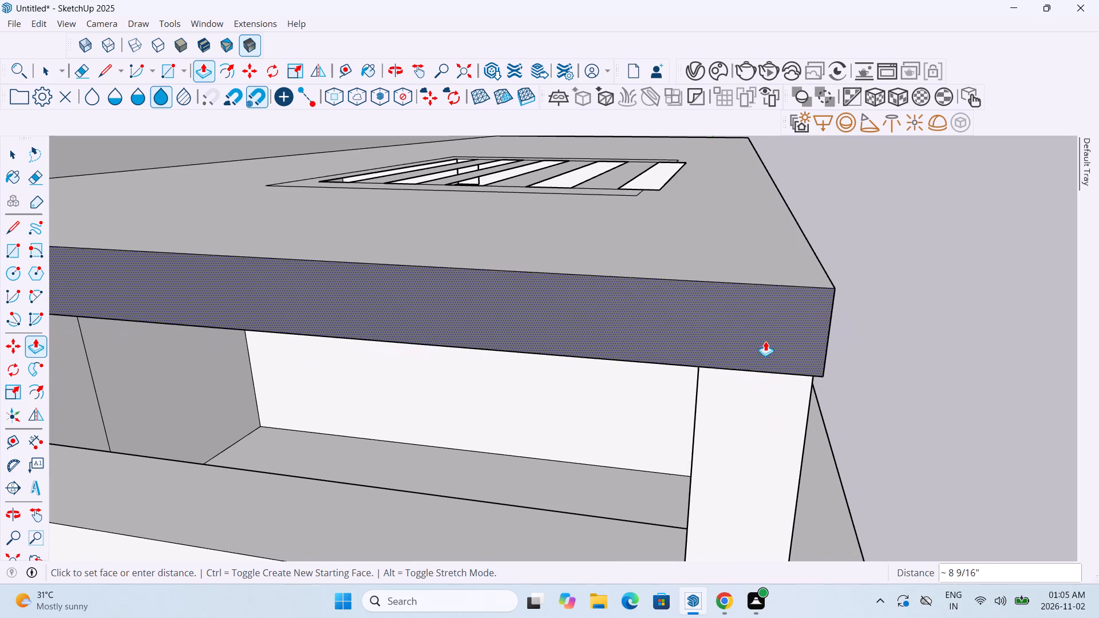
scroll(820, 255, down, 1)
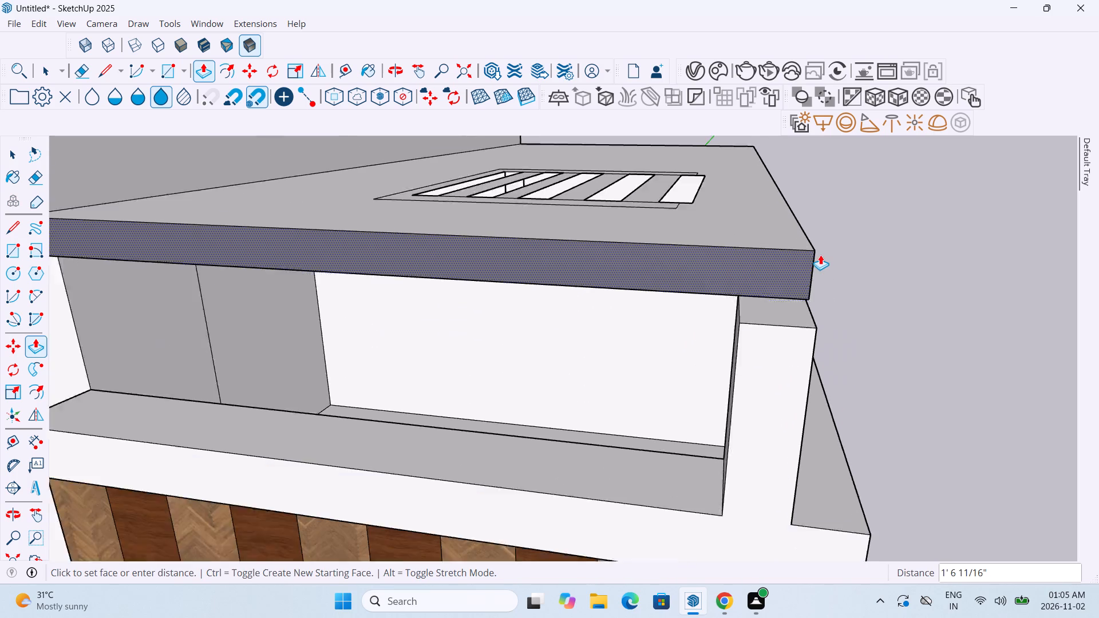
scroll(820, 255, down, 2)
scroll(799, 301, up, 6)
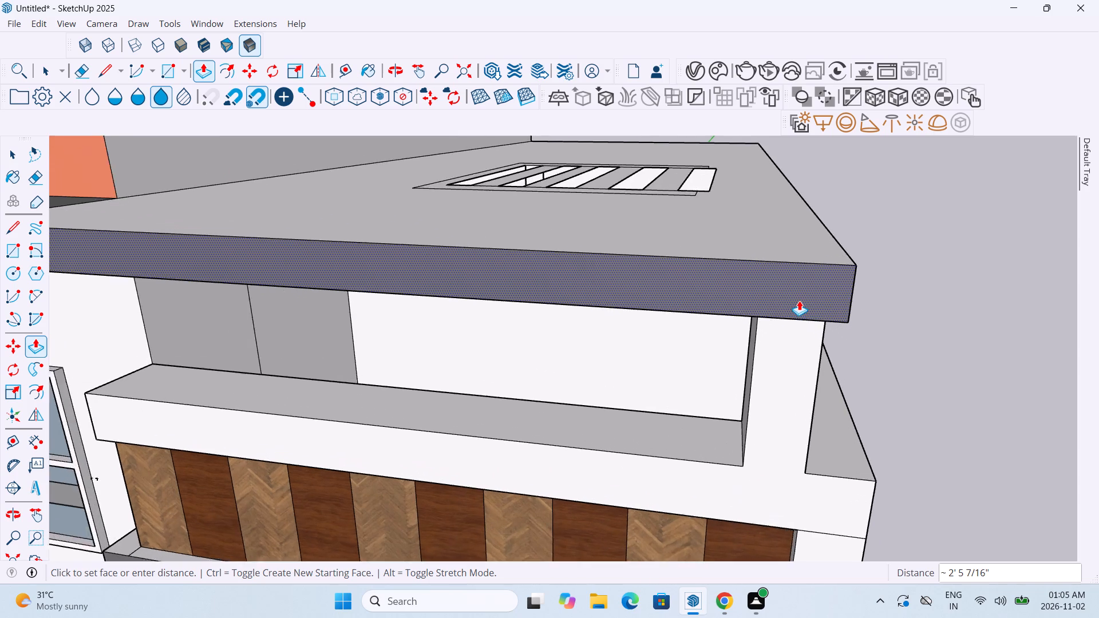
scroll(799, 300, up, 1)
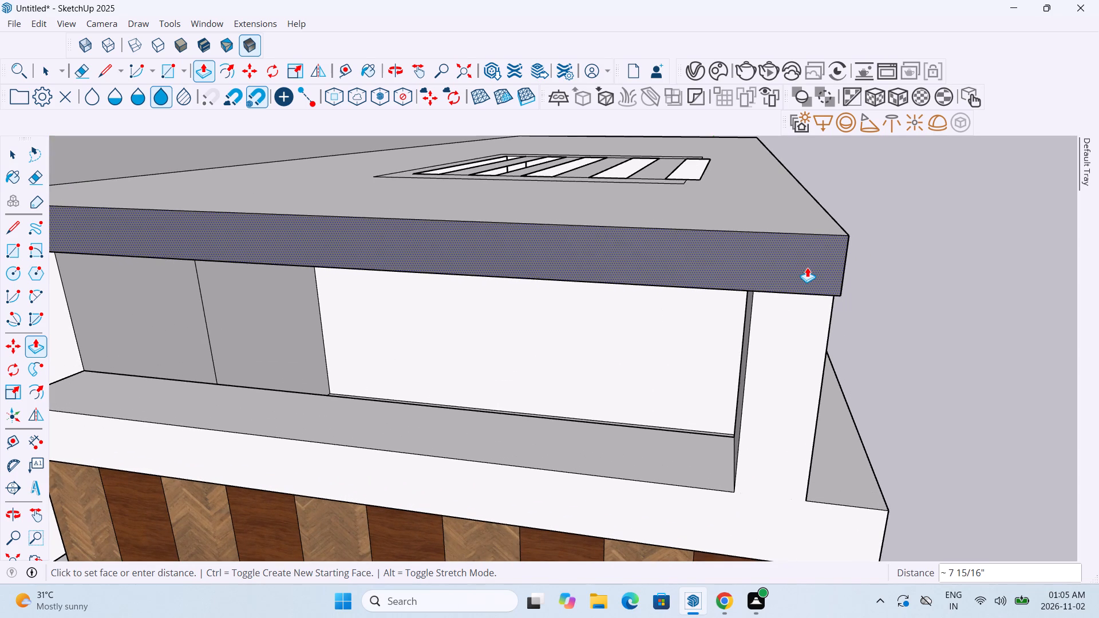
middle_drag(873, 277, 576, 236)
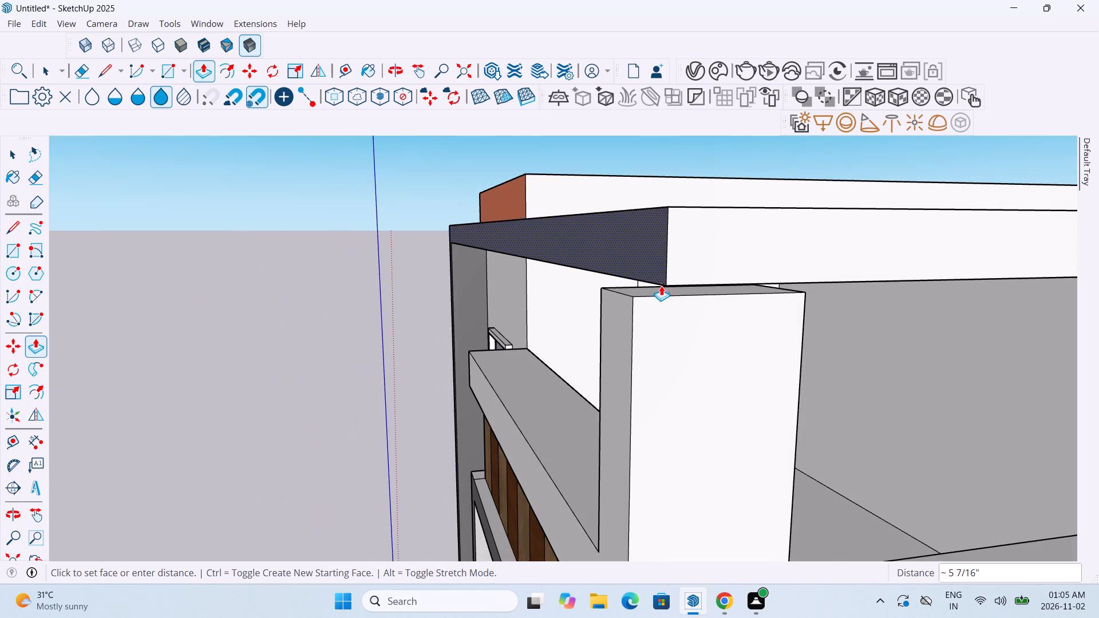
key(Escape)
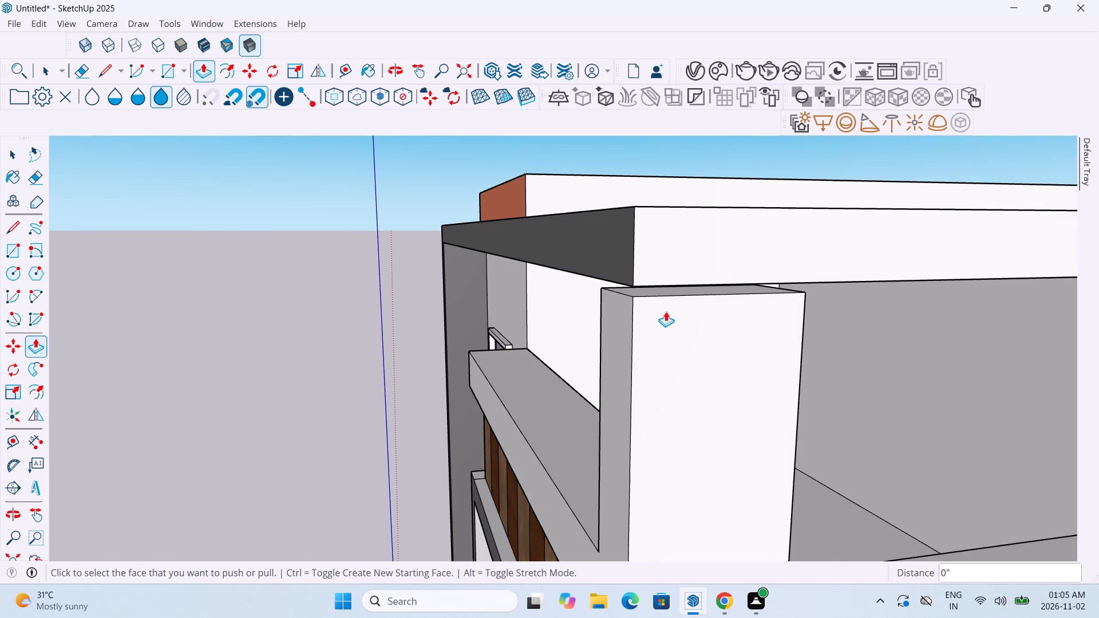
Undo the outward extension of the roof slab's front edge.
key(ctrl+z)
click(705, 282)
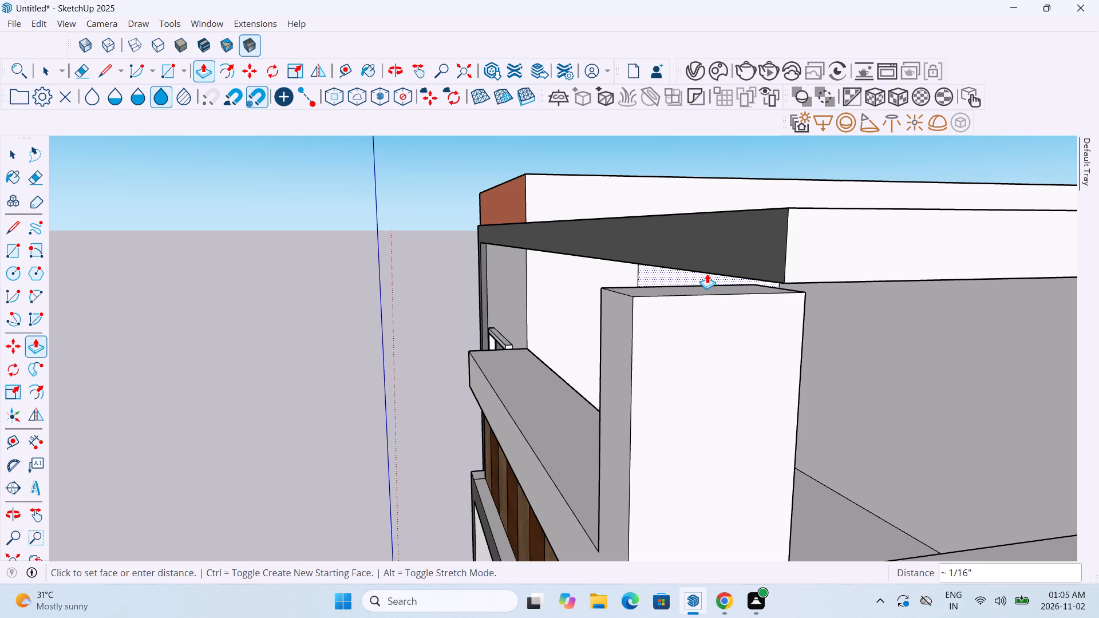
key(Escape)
Push/Pull the corner pillar's top face upward to meet the underside of the roof slab.
scroll(707, 274, up, 6)
scroll(707, 296, down, 5)
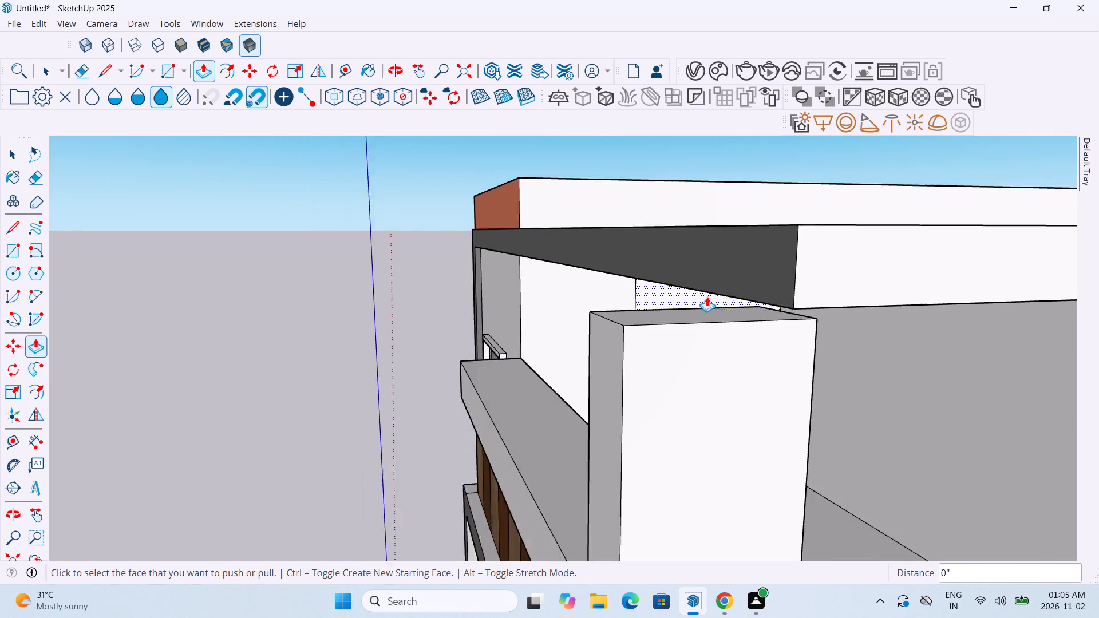
middle_drag(707, 307, 710, 363)
click(710, 363)
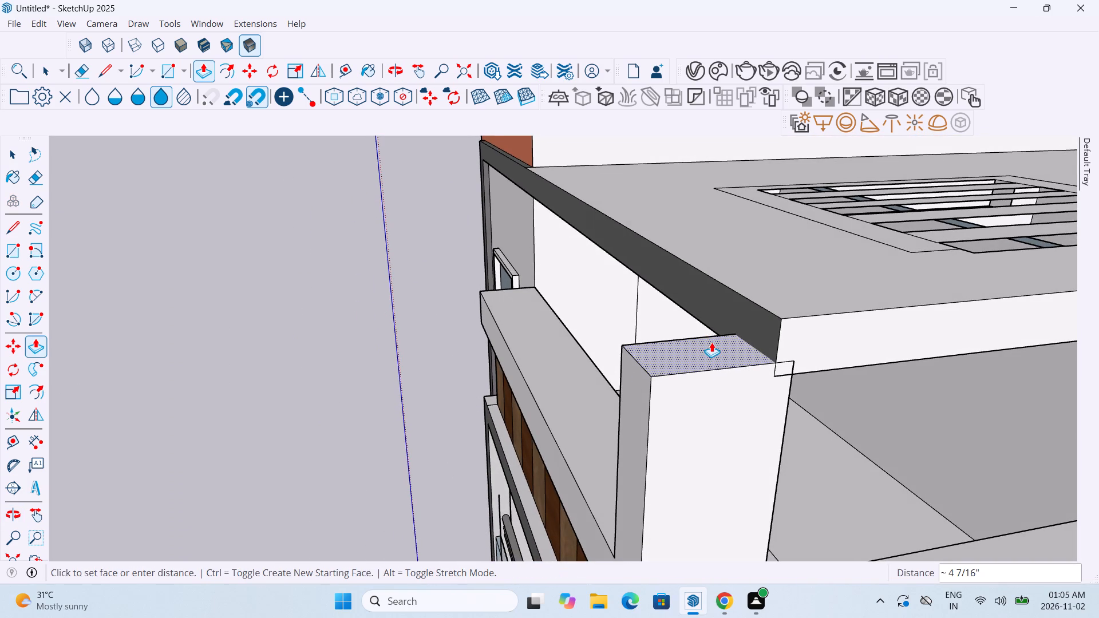
scroll(711, 342, down, 3)
middle_drag(711, 342, 679, 278)
middle_drag(782, 314, 757, 265)
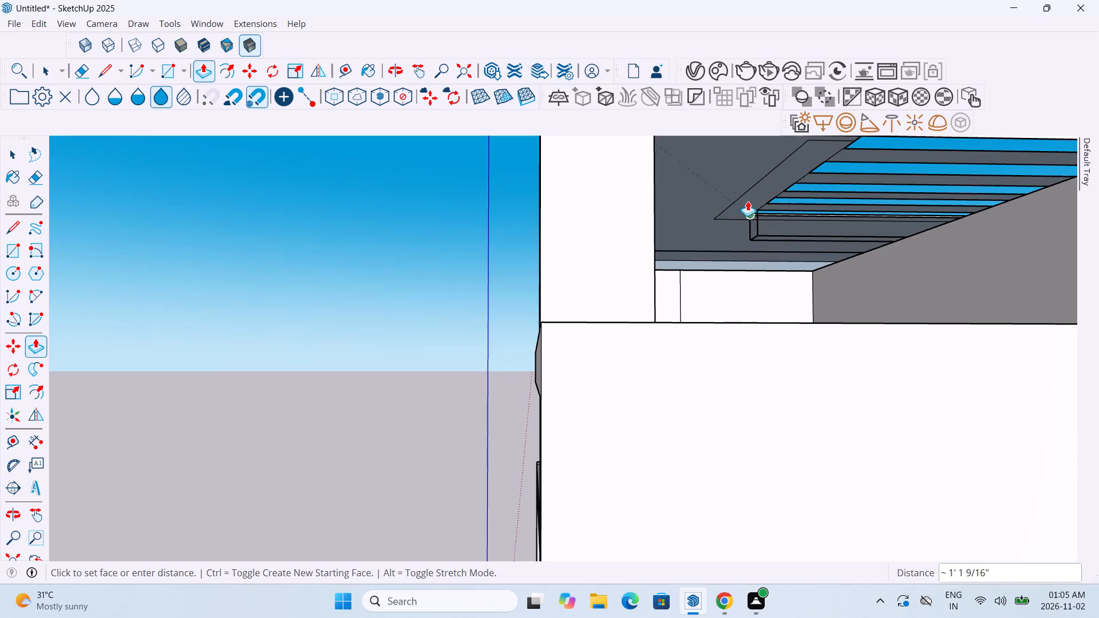
middle_drag(747, 201, 745, 292)
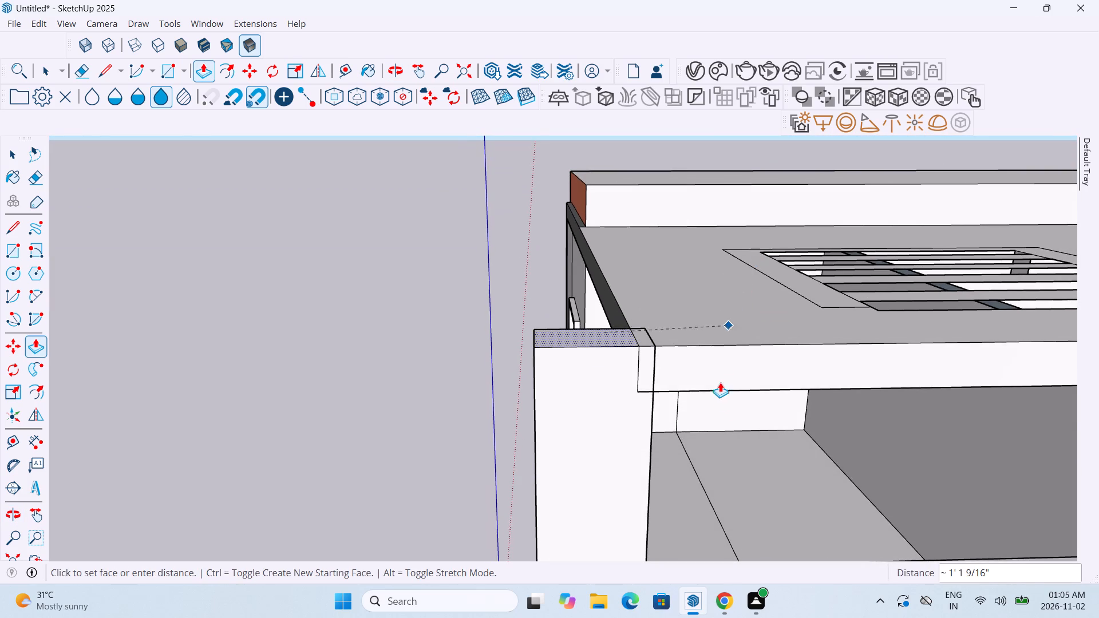
scroll(729, 398, up, 4)
middle_drag(729, 392, 730, 368)
scroll(730, 368, down, 2)
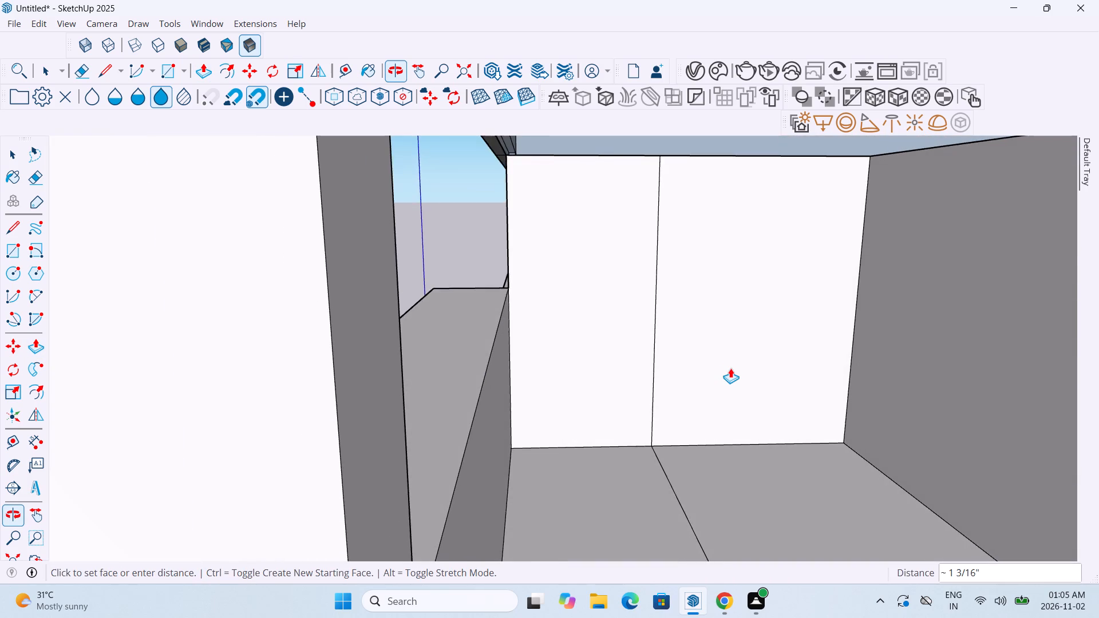
scroll(730, 368, down, 2)
scroll(699, 267, up, 3)
middle_drag(699, 266, 699, 255)
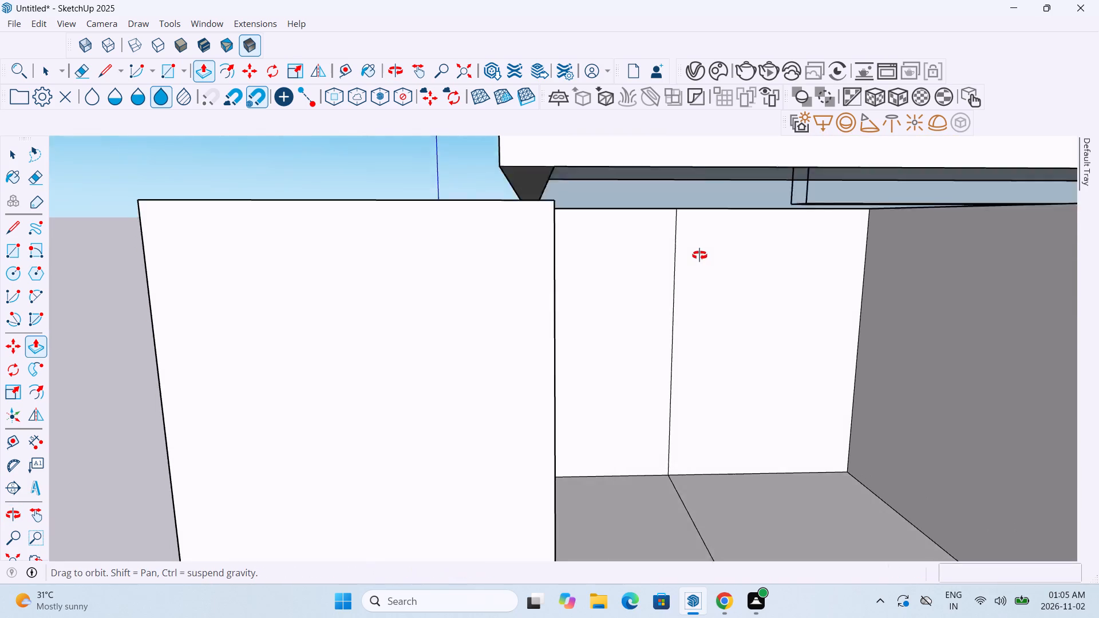
middle_drag(699, 255, 706, 282)
scroll(706, 282, up, 1)
scroll(706, 282, down, 5)
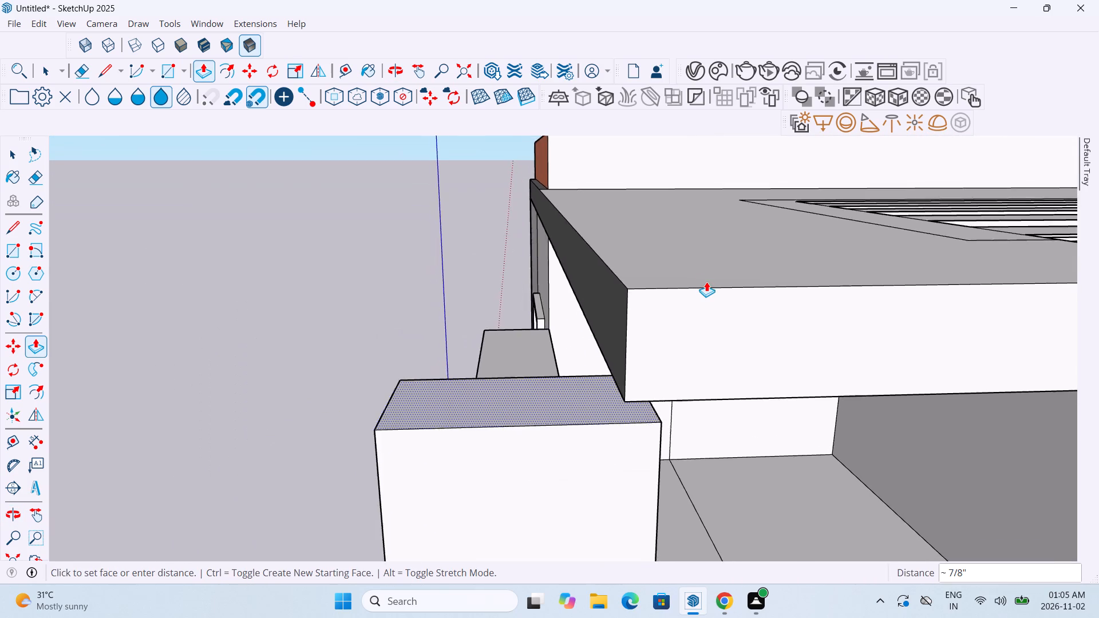
scroll(706, 282, down, 7)
middle_drag(706, 318, 691, 227)
scroll(691, 227, up, 1)
click(697, 249)
Push/Pull the roof slab's front edge face outward 2' 2", flush with the front of the corner pillar.
middle_drag(683, 247, 697, 267)
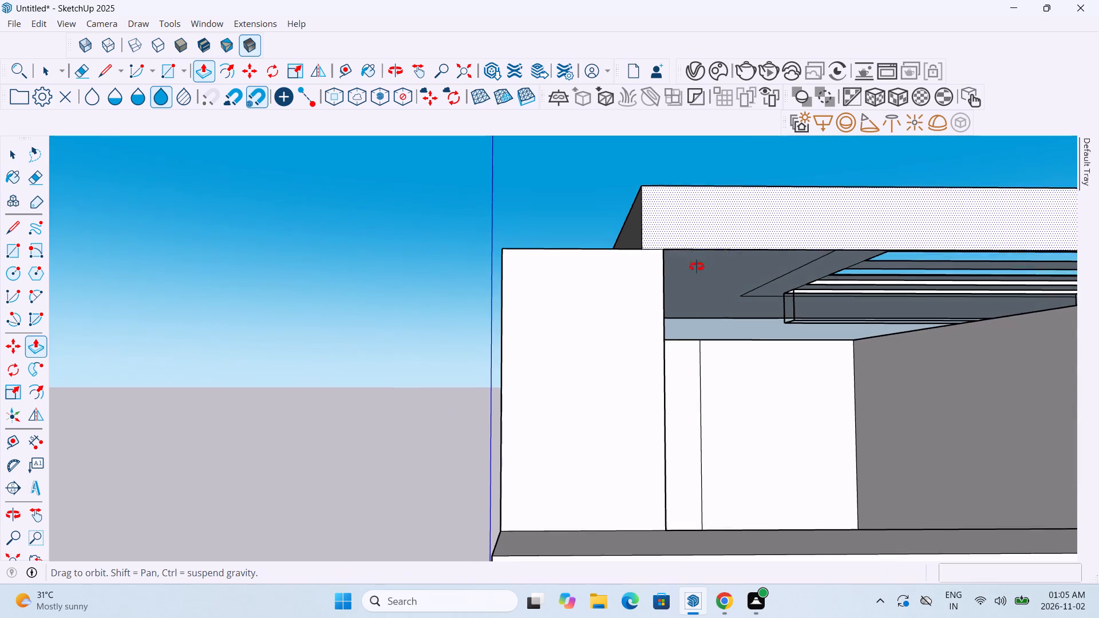
middle_drag(697, 267, 792, 323)
click(714, 284)
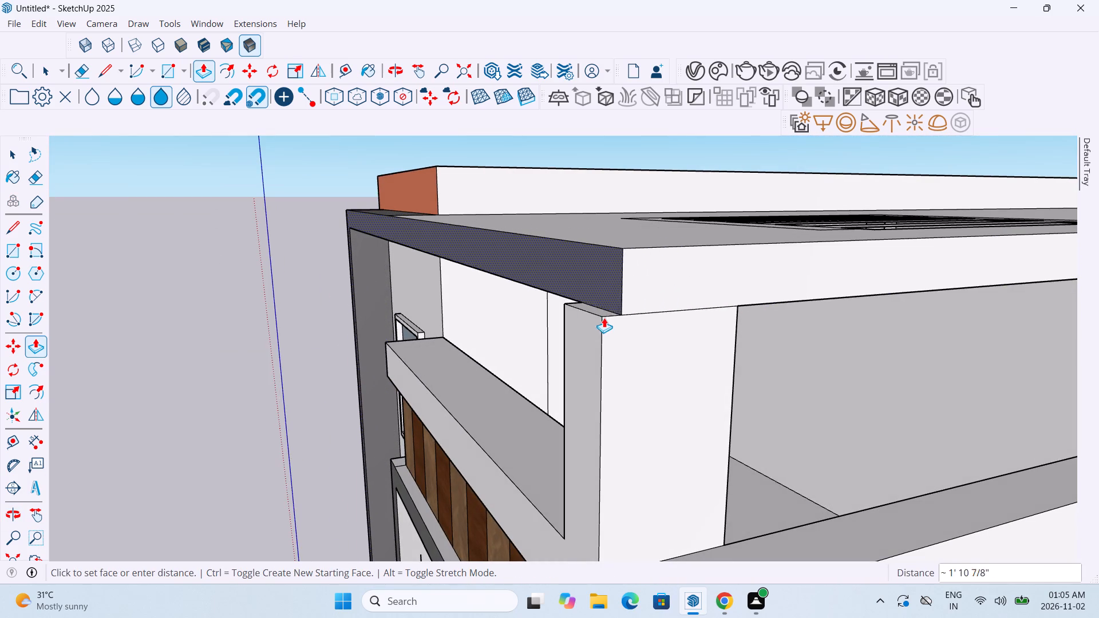
click(599, 325)
Examine the building's front facade from the roof slab and corner pillar down to the ground floor.
scroll(599, 325, down, 6)
middle_drag(606, 335, 687, 363)
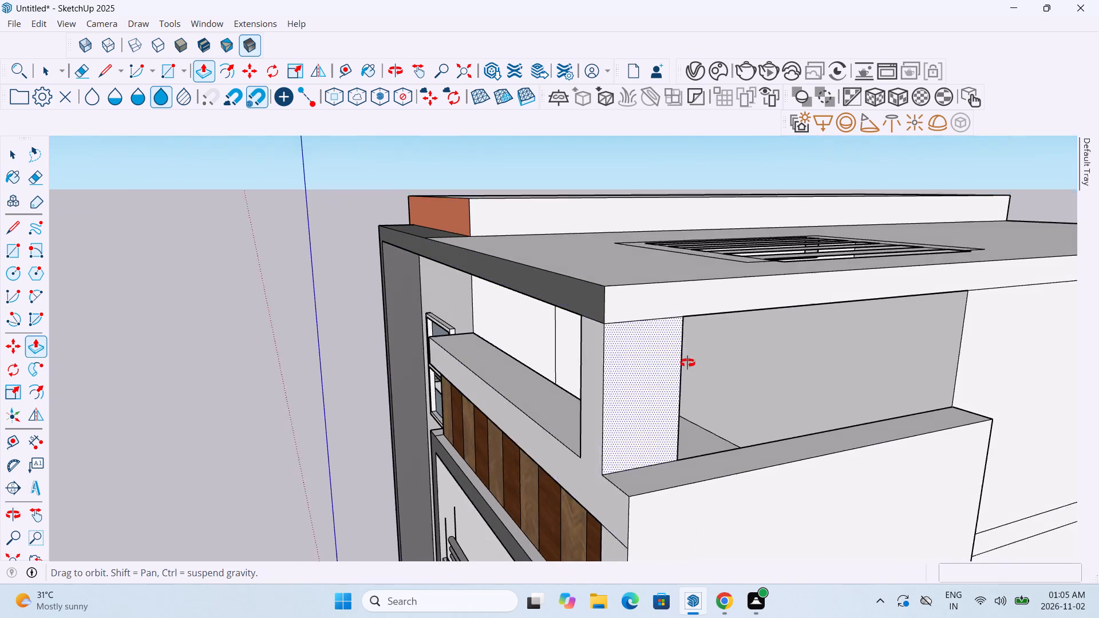
middle_drag(687, 363, 707, 365)
scroll(709, 364, down, 6)
middle_drag(664, 410, 742, 411)
scroll(742, 411, down, 6)
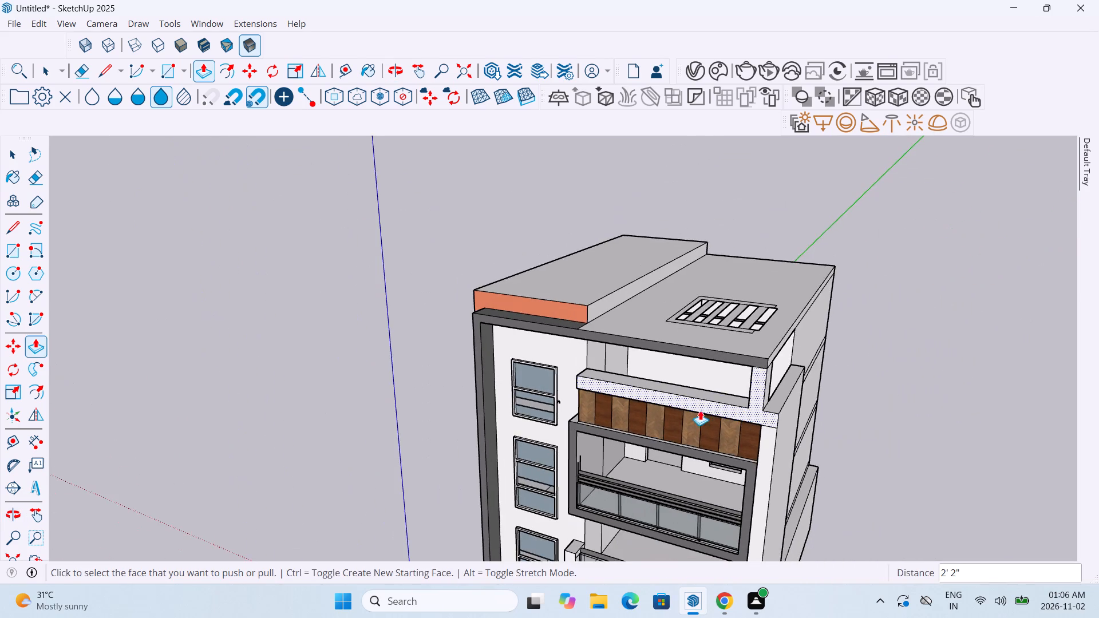
middle_drag(688, 410, 745, 335)
scroll(745, 335, down, 5)
scroll(696, 415, up, 3)
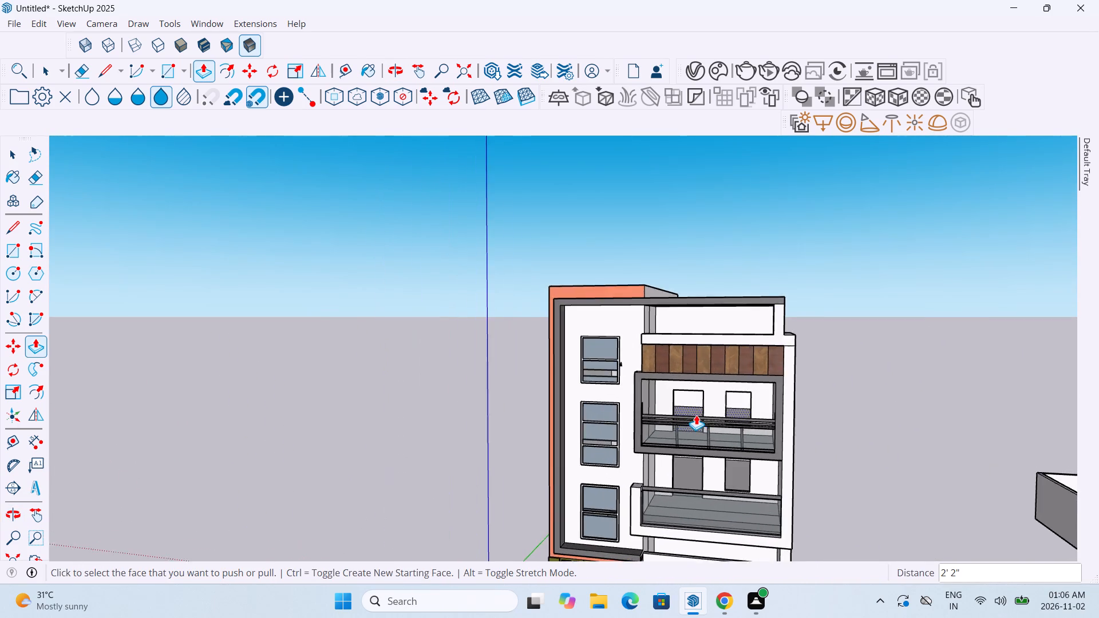
scroll(696, 415, down, 12)
middle_drag(703, 485, 740, 457)
scroll(740, 457, down, 5)
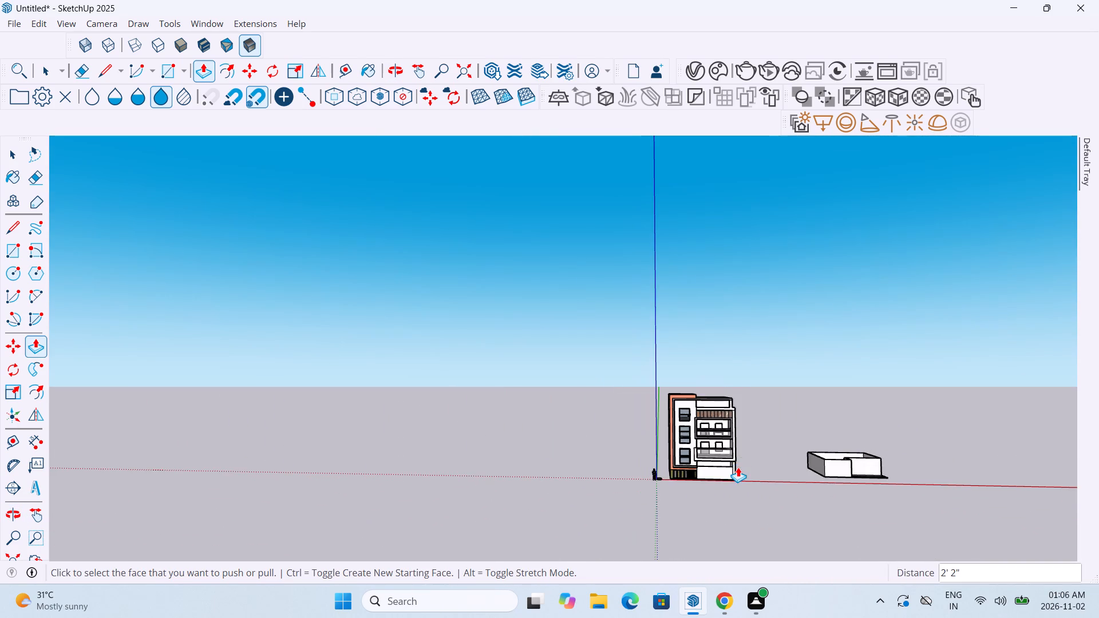
scroll(738, 467, up, 17)
scroll(739, 457, down, 5)
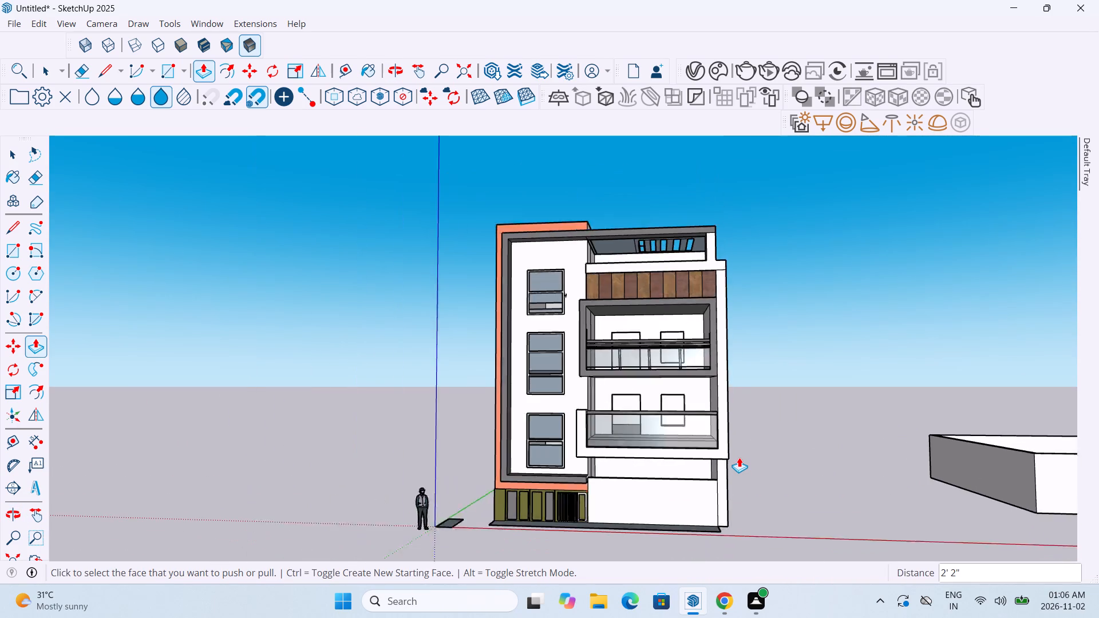
scroll(666, 532, up, 10)
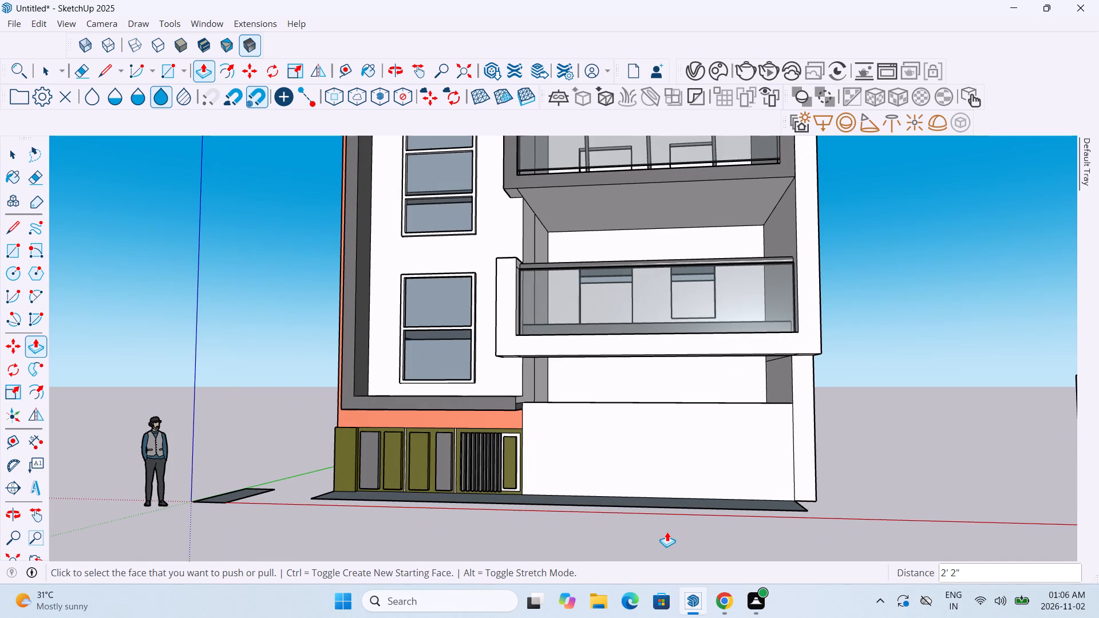
middle_drag(665, 439, 676, 466)
scroll(676, 466, down, 2)
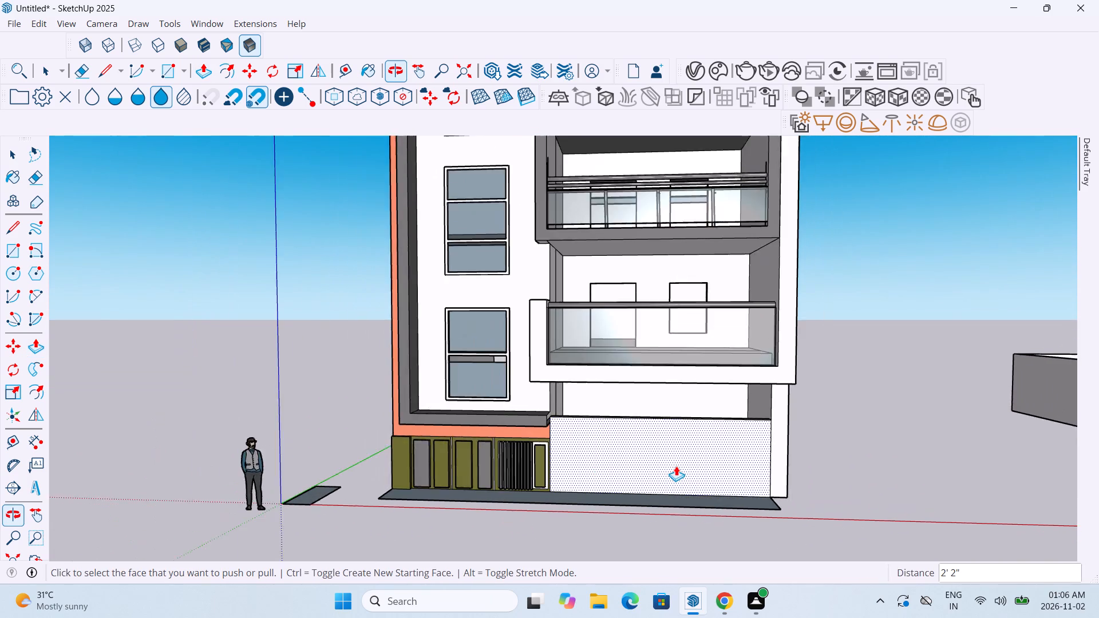
scroll(676, 466, down, 1)
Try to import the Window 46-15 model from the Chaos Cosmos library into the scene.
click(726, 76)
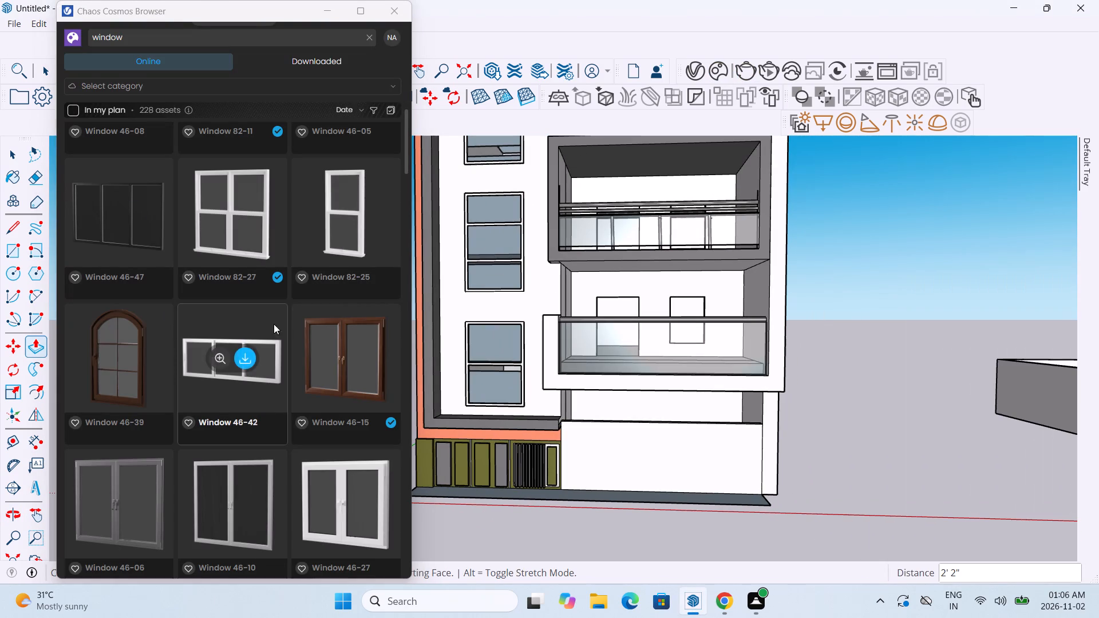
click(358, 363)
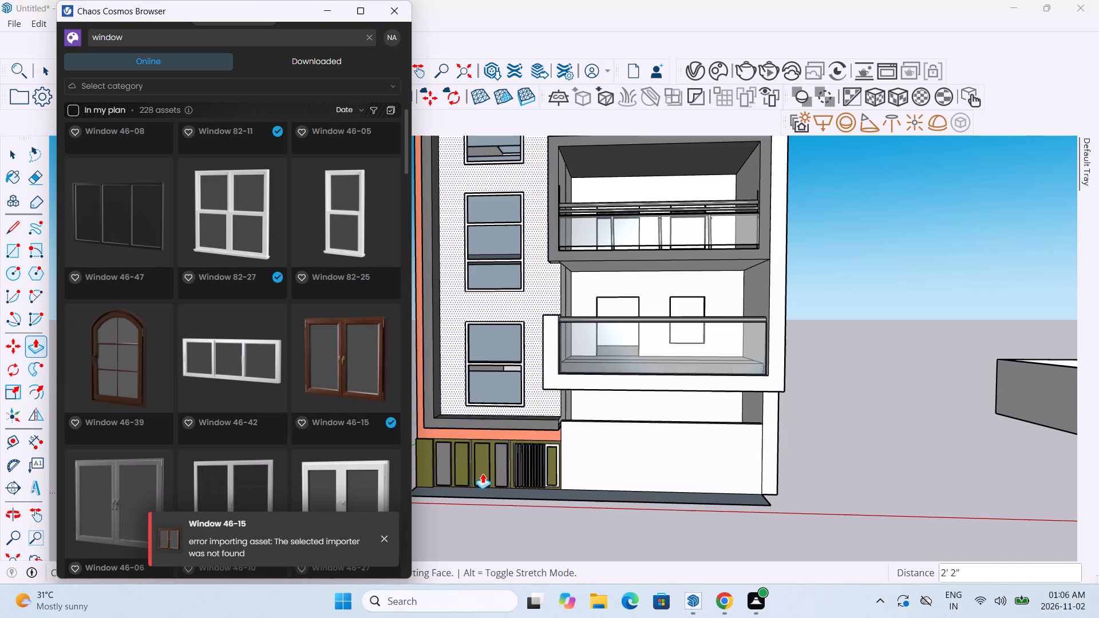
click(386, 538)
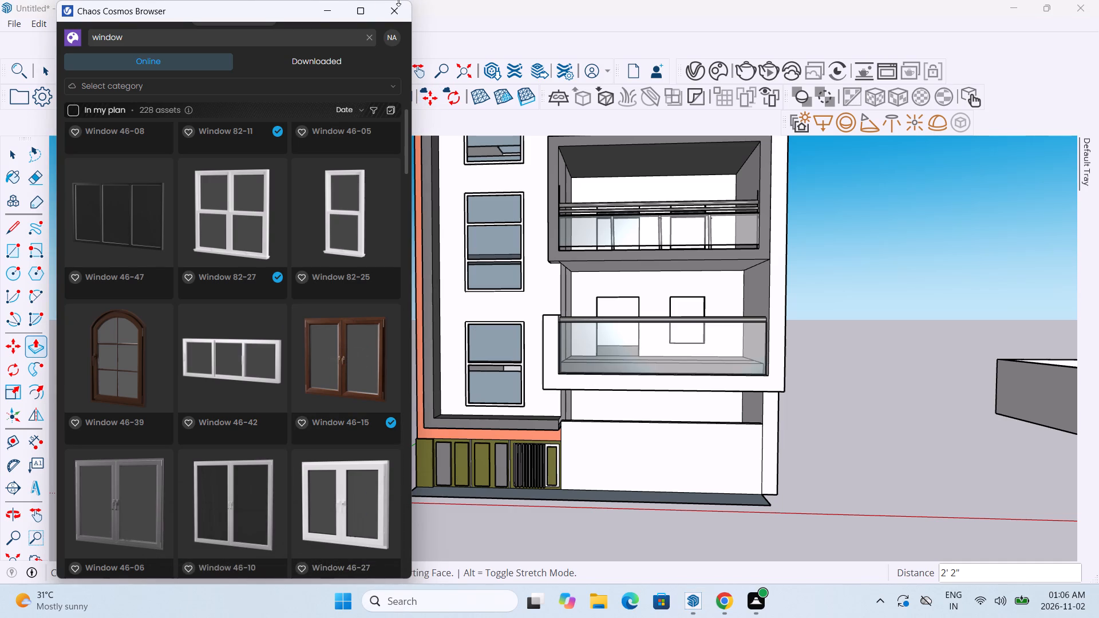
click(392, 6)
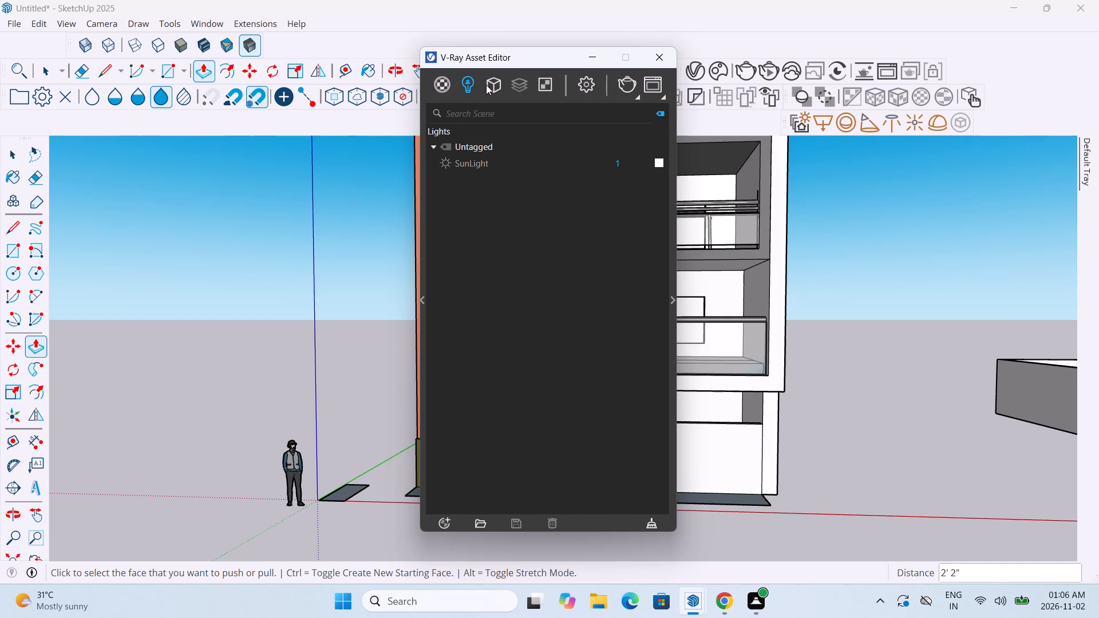
Check the scene textures and render settings in the V-Ray Asset Editor, then close it.
click(486, 85)
click(512, 81)
click(537, 82)
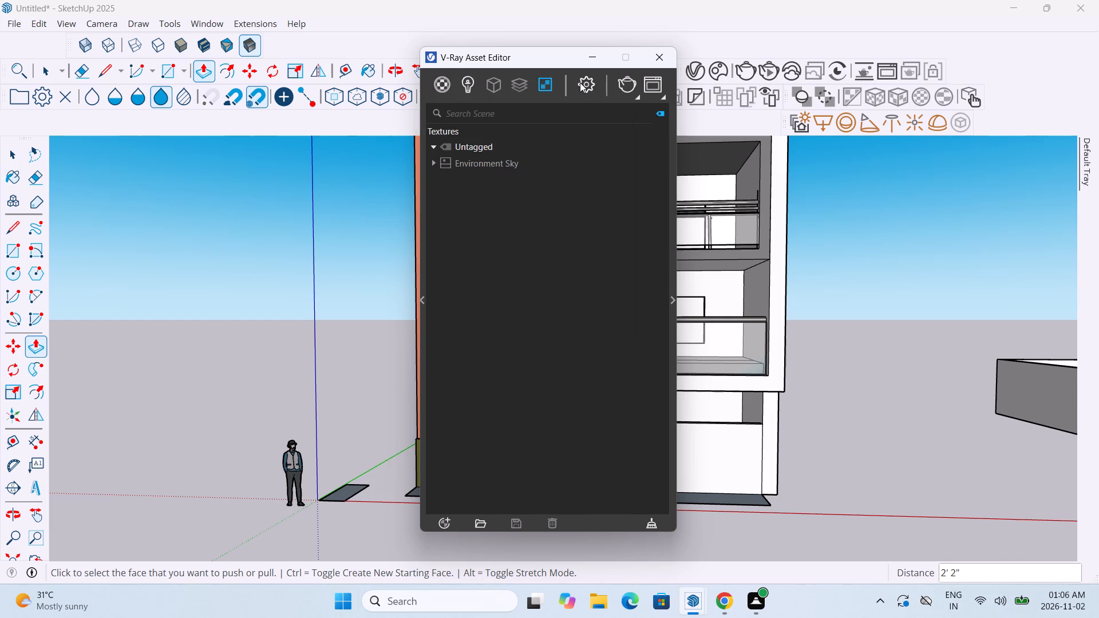
click(580, 82)
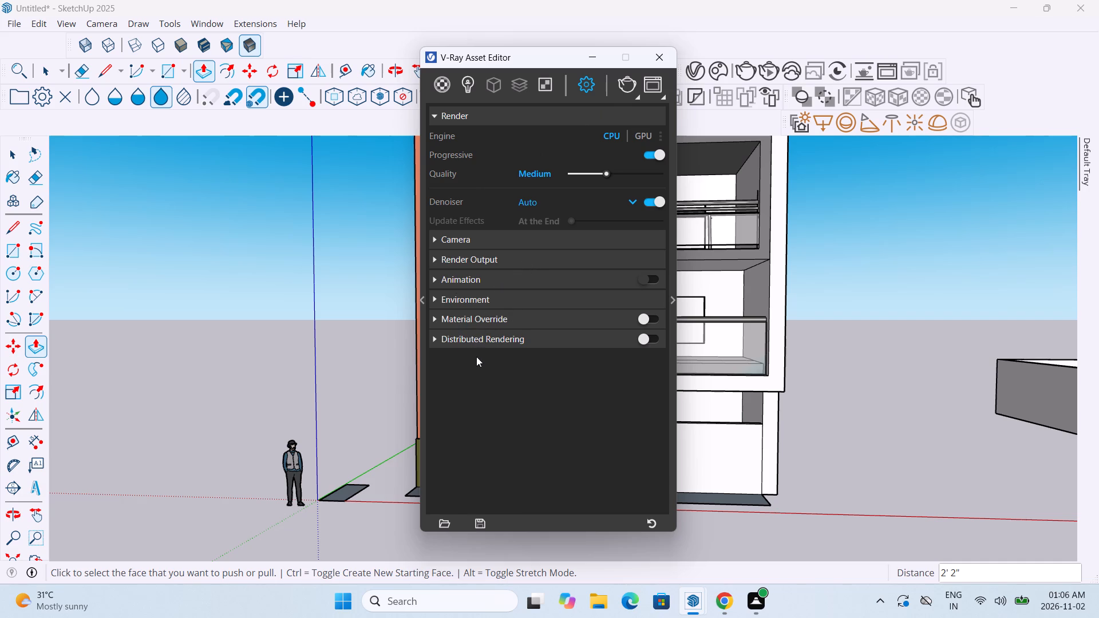
click(657, 51)
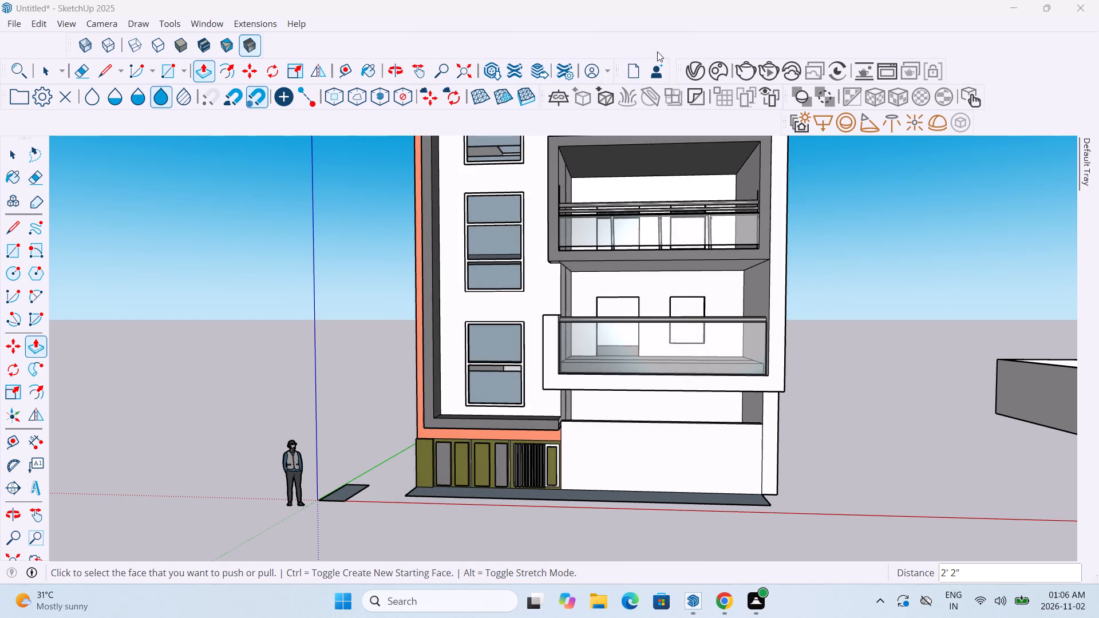
Download the NOVA Adirondack chair from the 3D Models category of the Chaos Cosmos library.
click(721, 65)
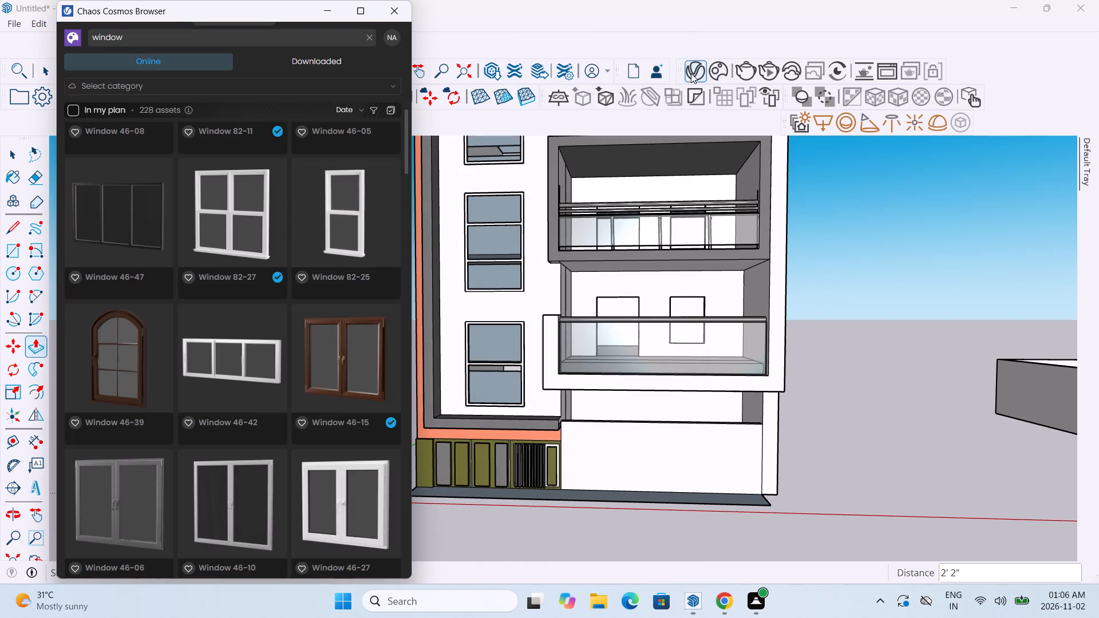
click(144, 84)
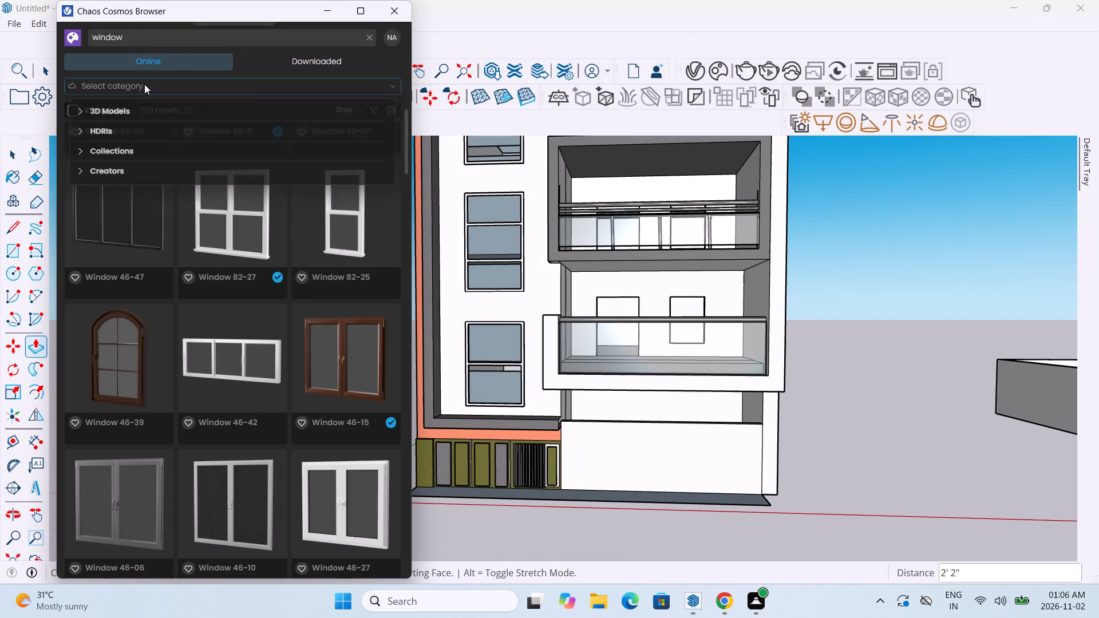
click(125, 108)
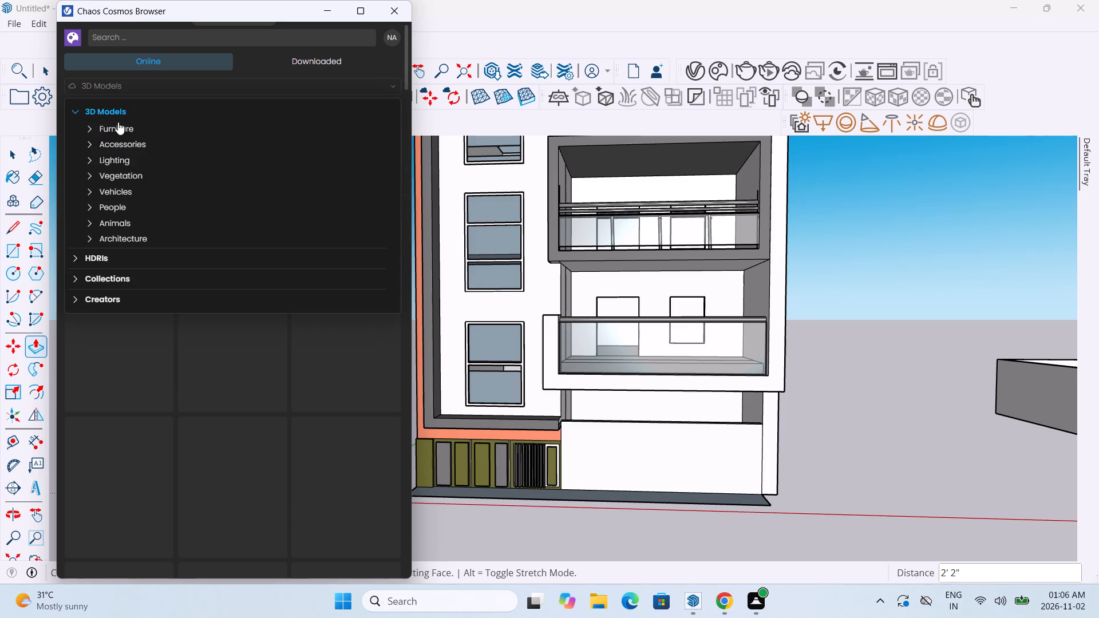
click(122, 334)
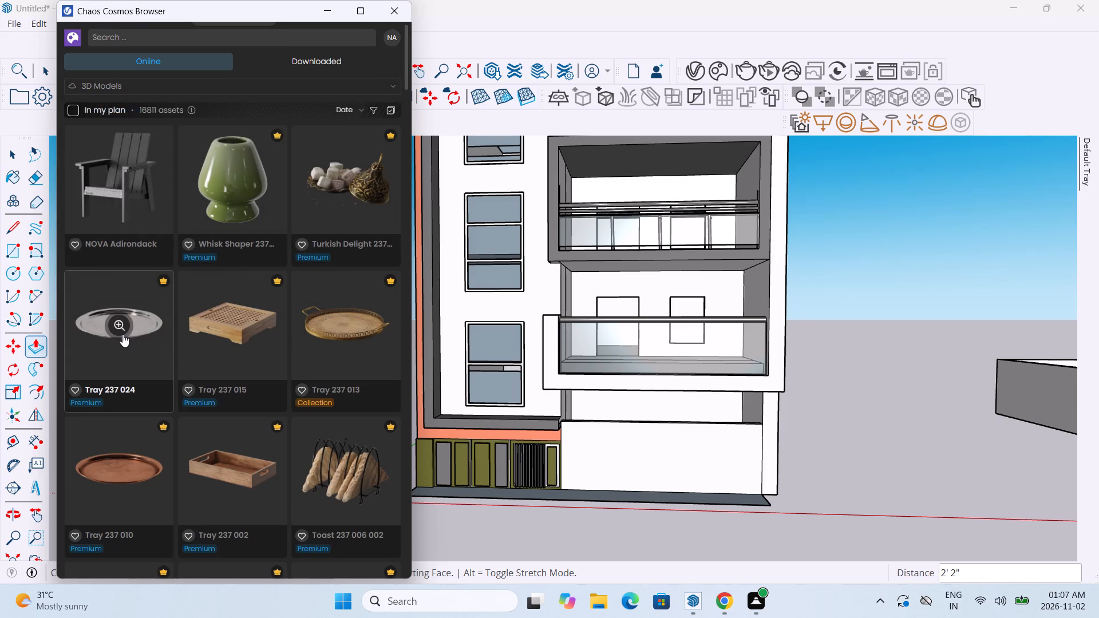
scroll(131, 325, up, 2)
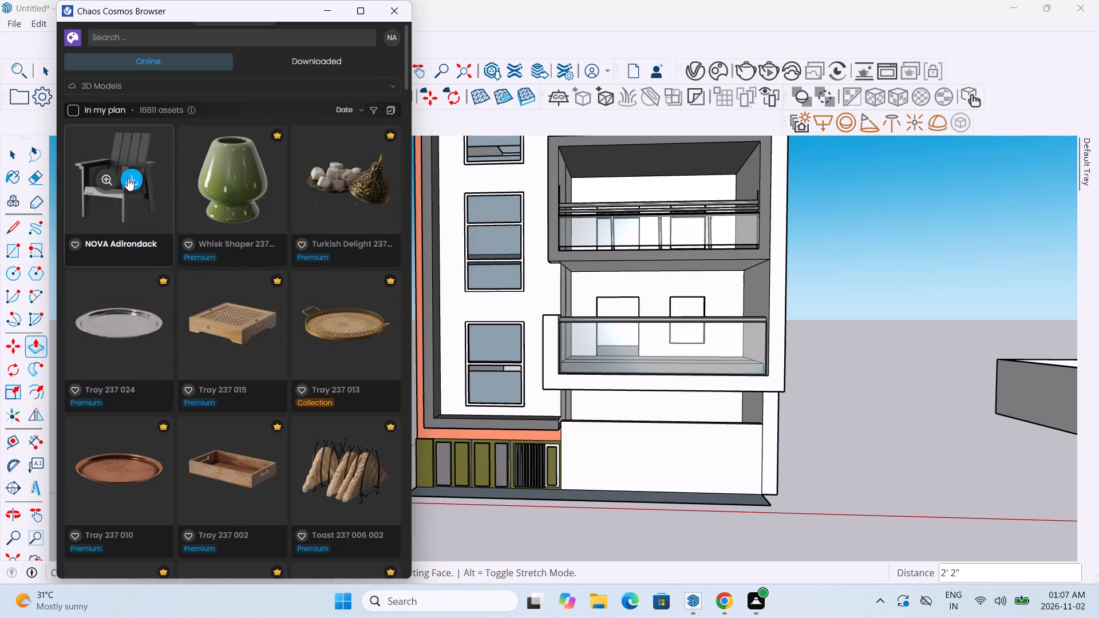
click(128, 178)
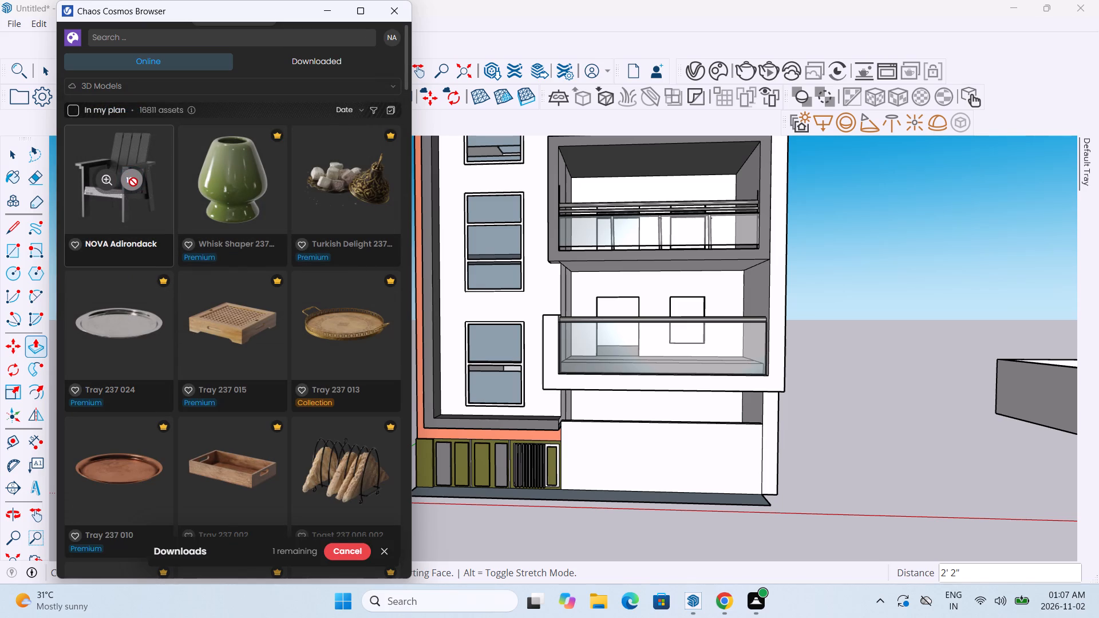
scroll(133, 182, up, 1)
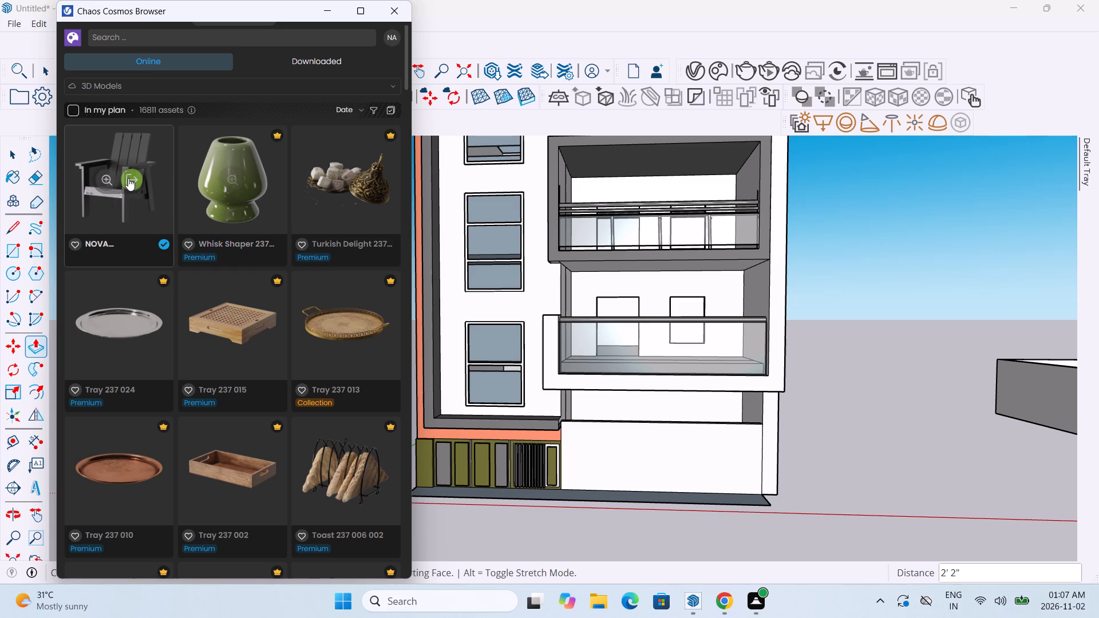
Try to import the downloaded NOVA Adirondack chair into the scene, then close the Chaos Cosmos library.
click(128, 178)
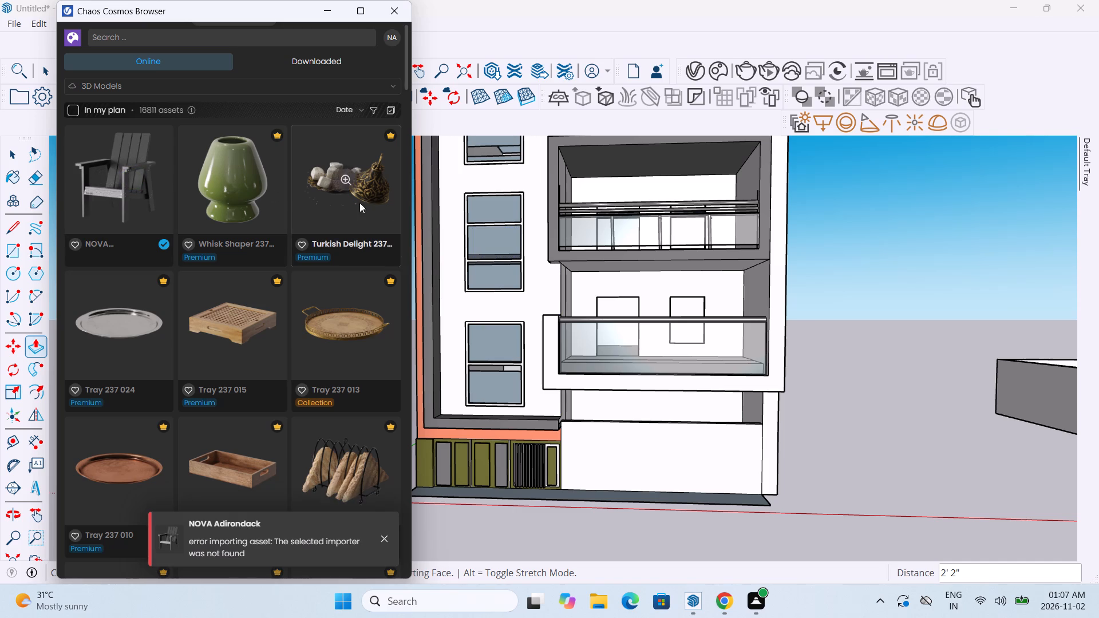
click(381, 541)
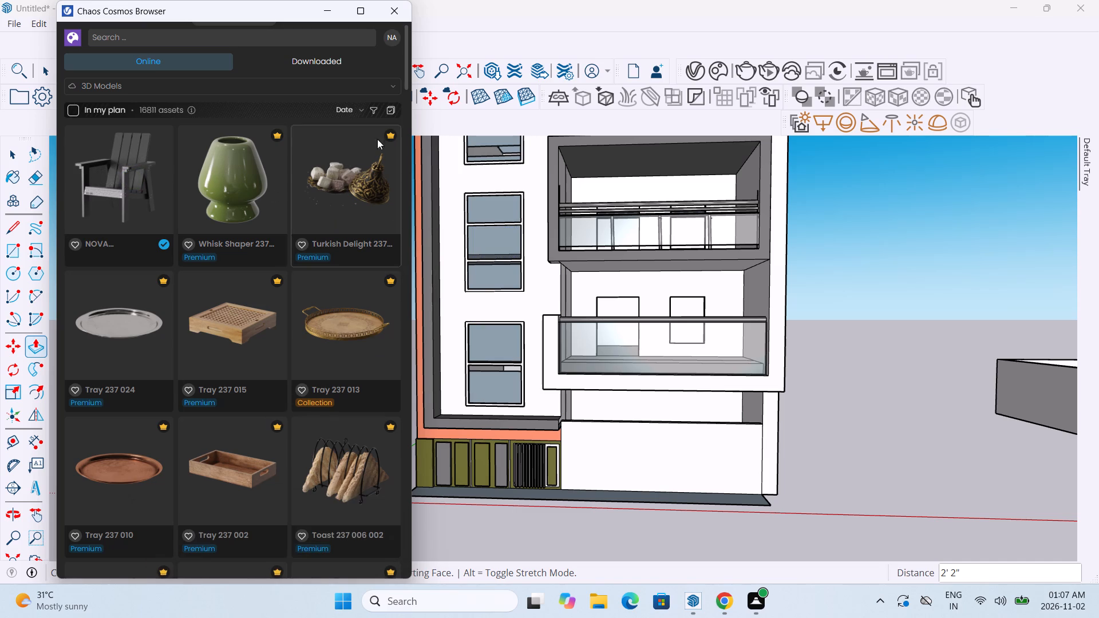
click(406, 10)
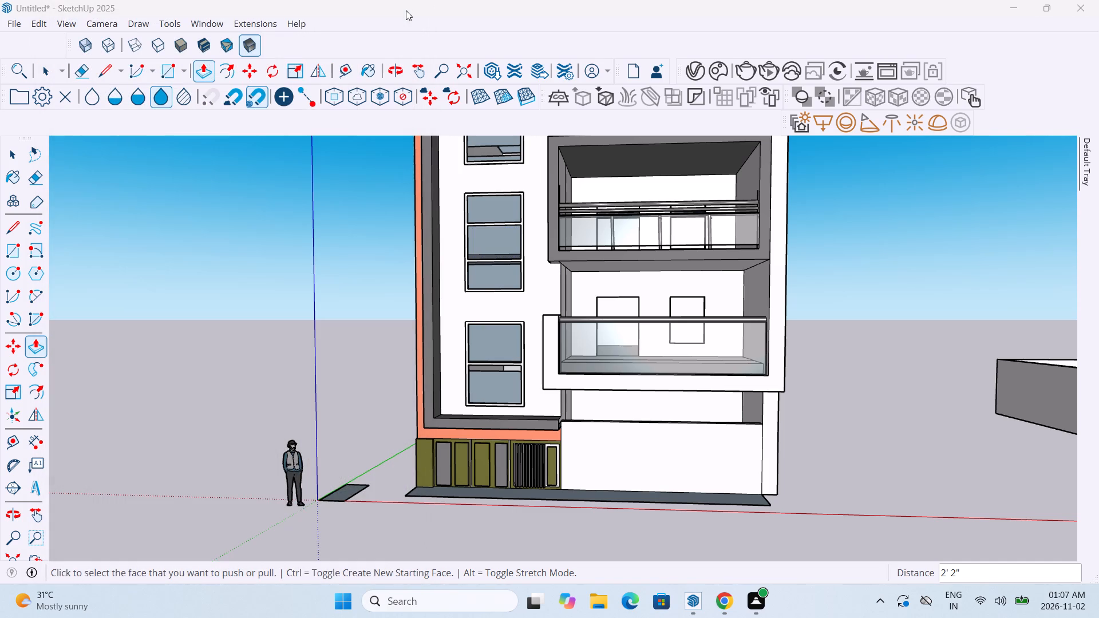
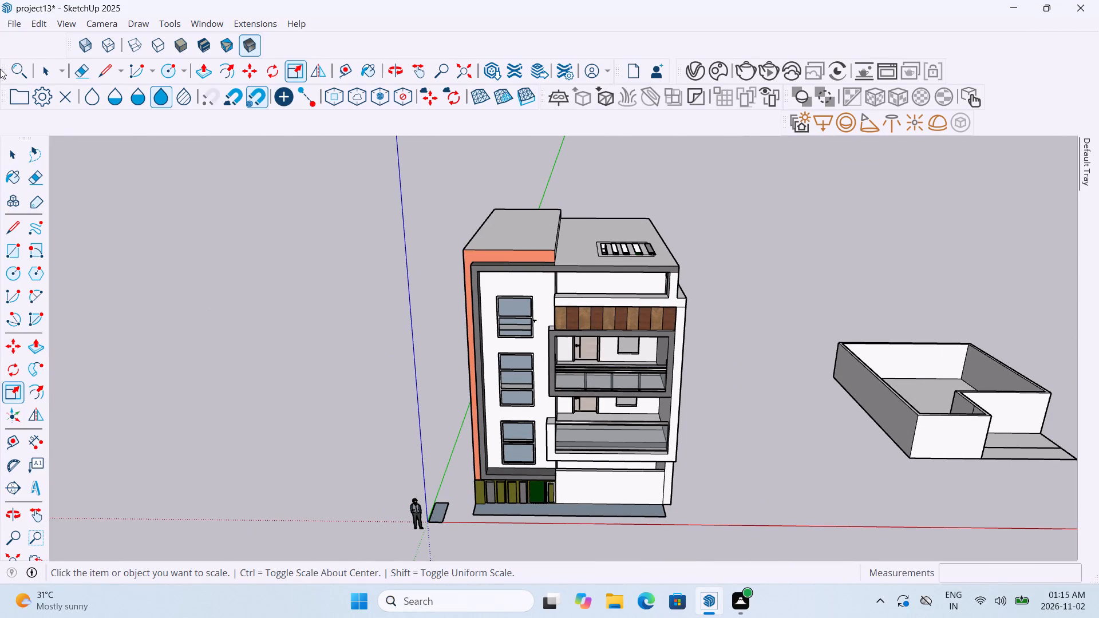
Try to access 3D Warehouse from the project and start the account sign-in.
click(14, 21)
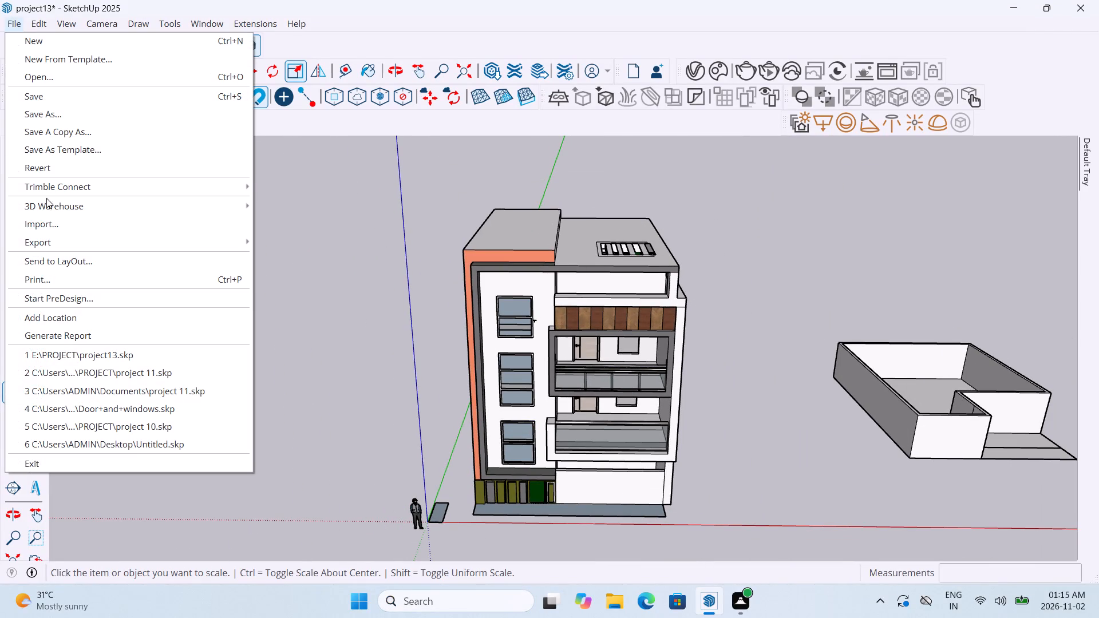
click(50, 205)
click(273, 225)
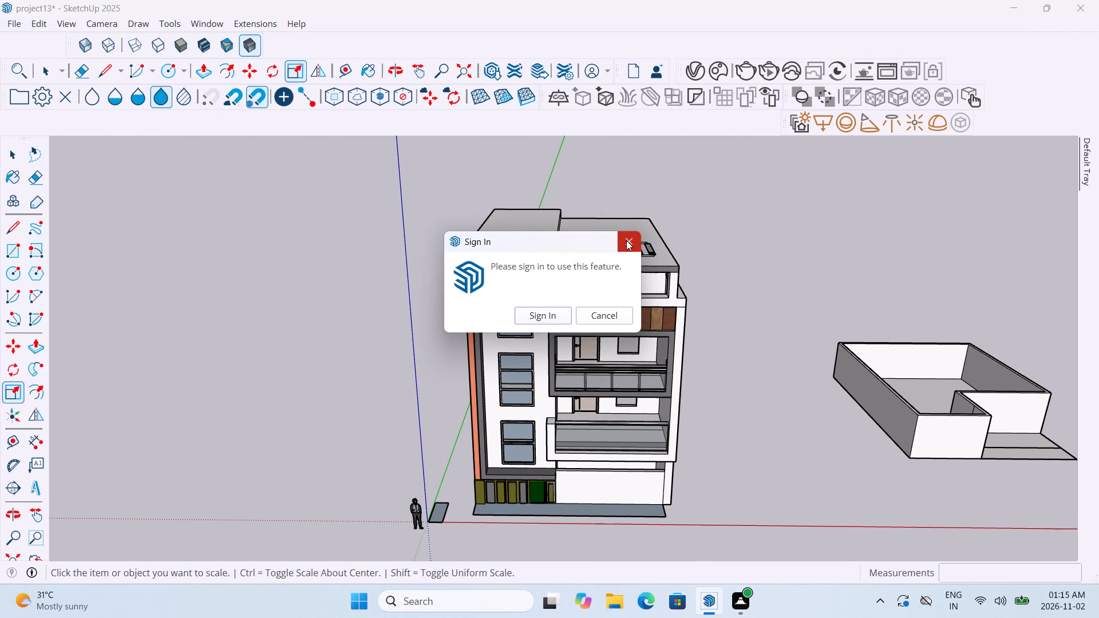
click(556, 315)
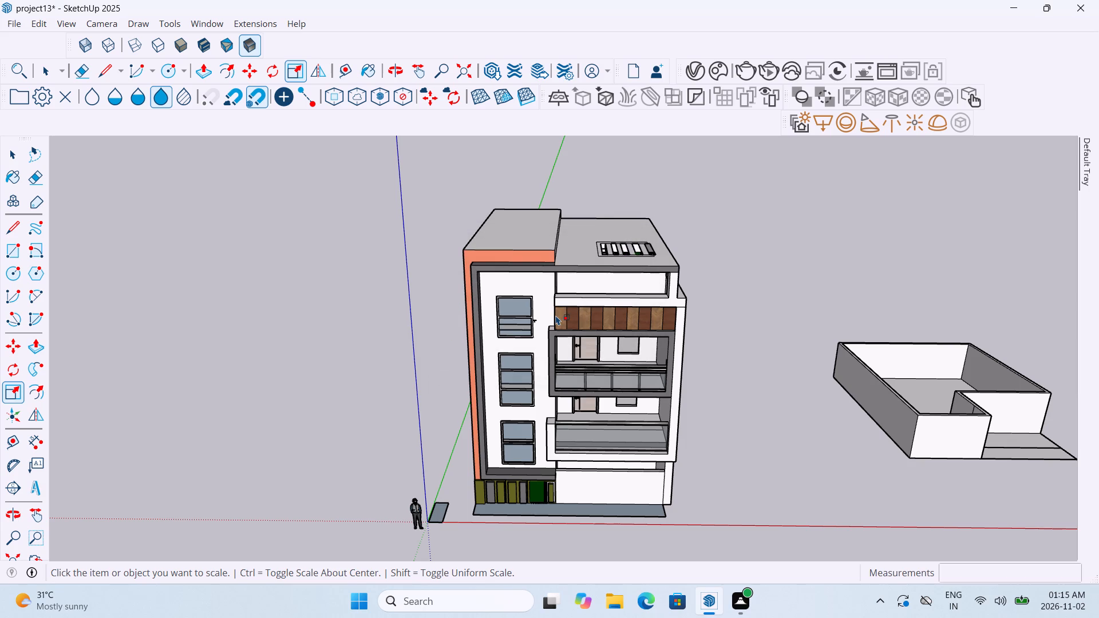
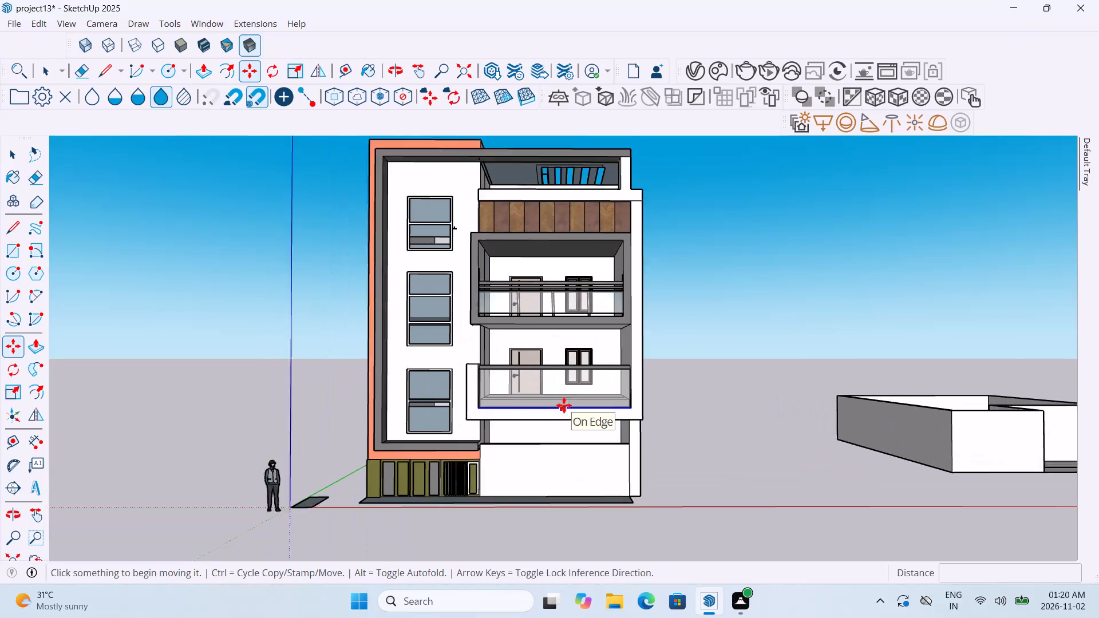
Import the 170_fin_black_gate model from Downloads and place it in the open space beside the building.
click(22, 29)
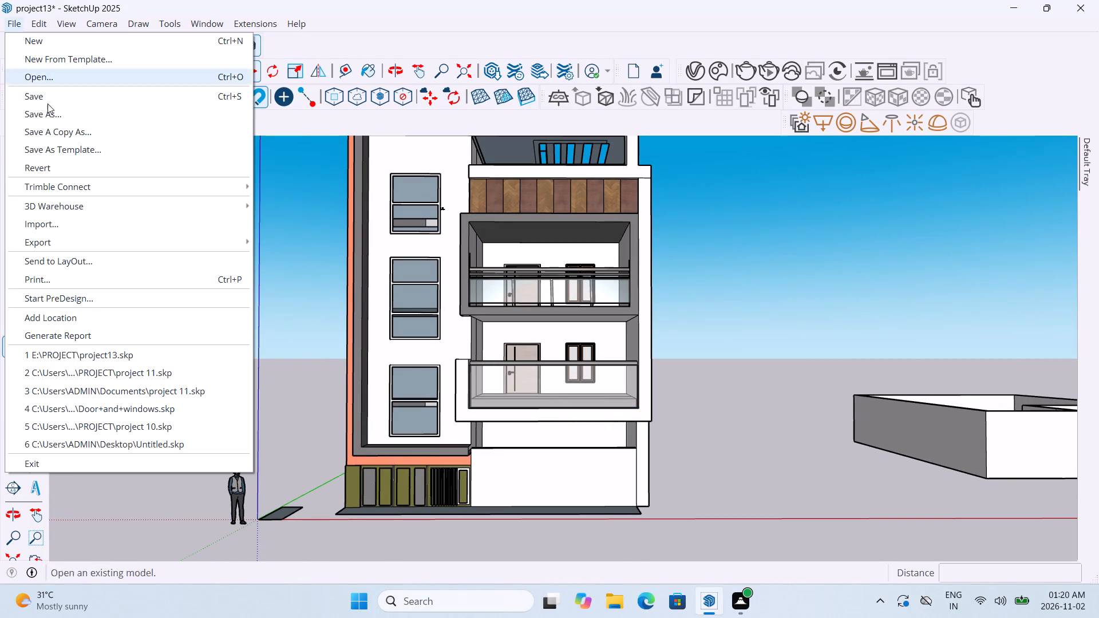
click(66, 217)
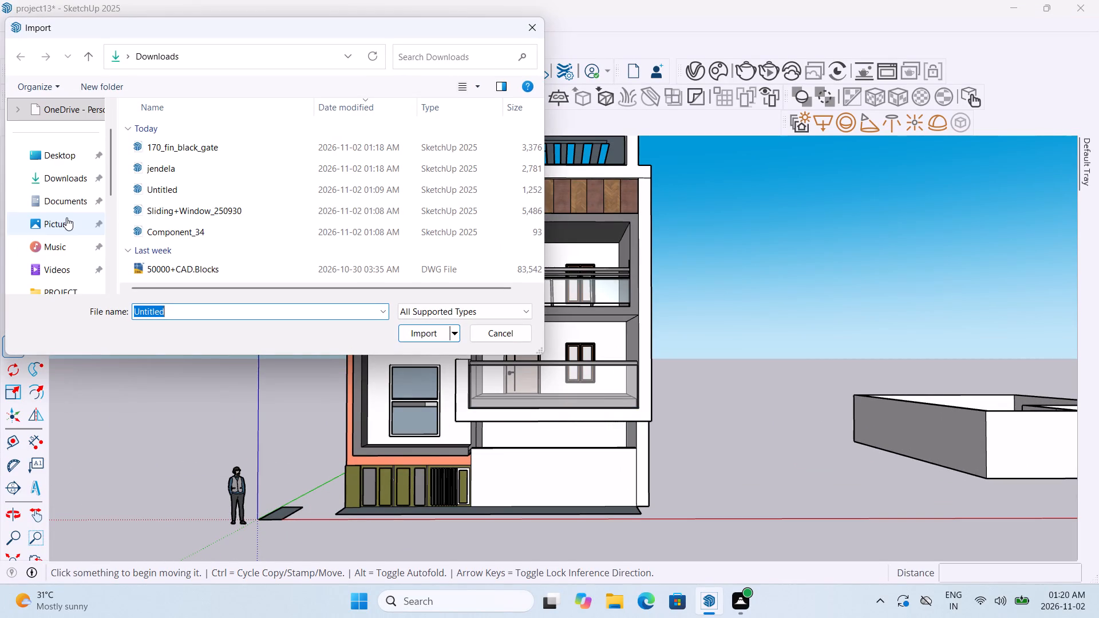
click(210, 145)
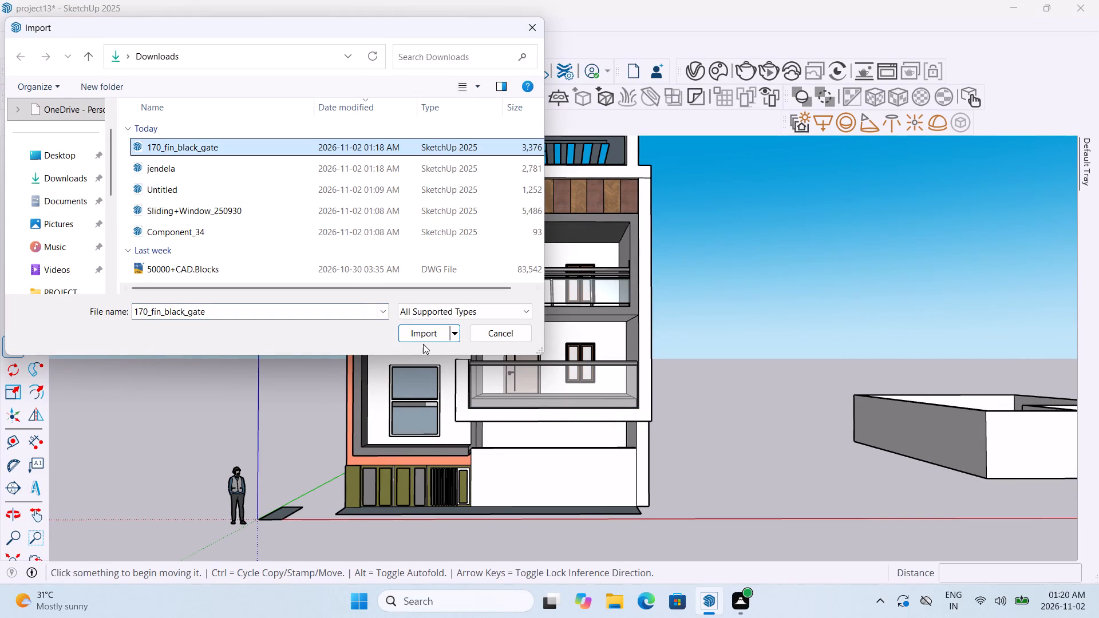
click(426, 333)
scroll(614, 453, down, 3)
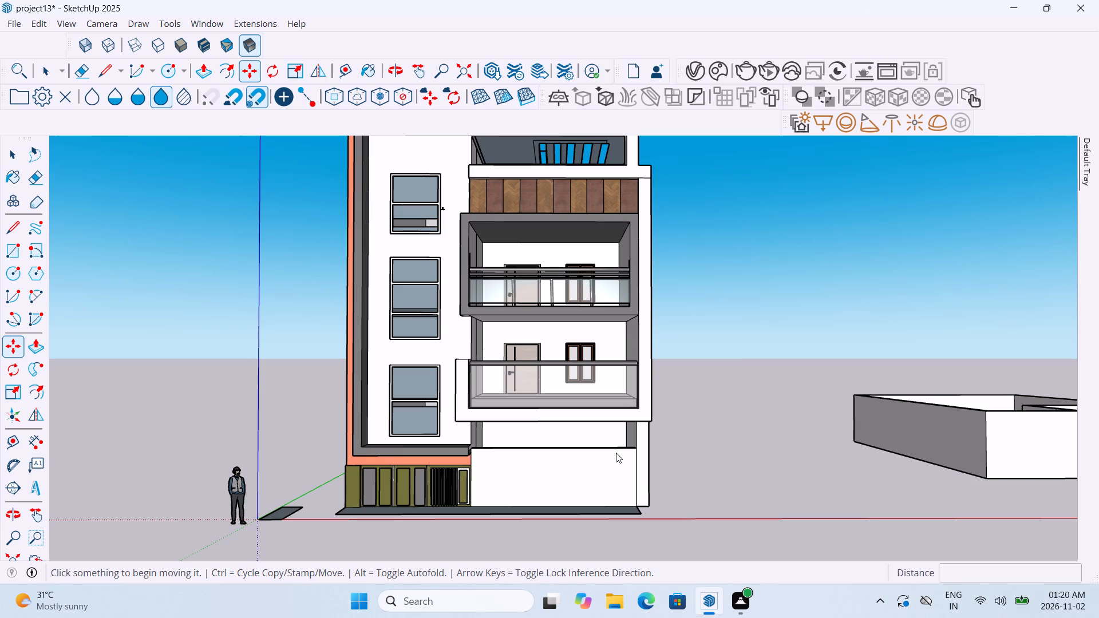
scroll(616, 453, down, 1)
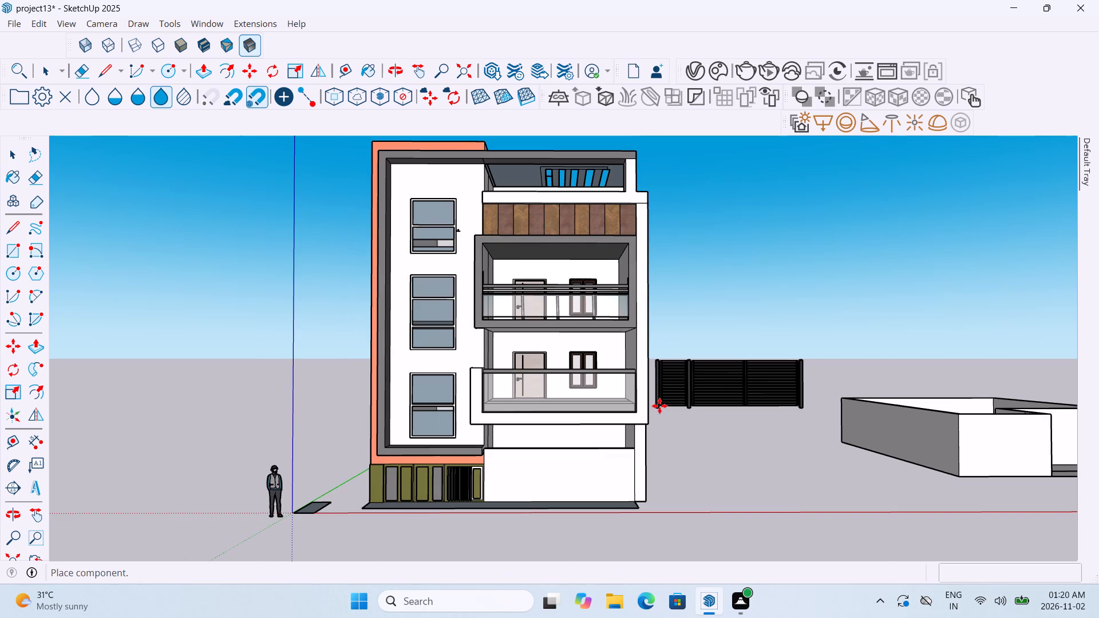
scroll(497, 501, up, 2)
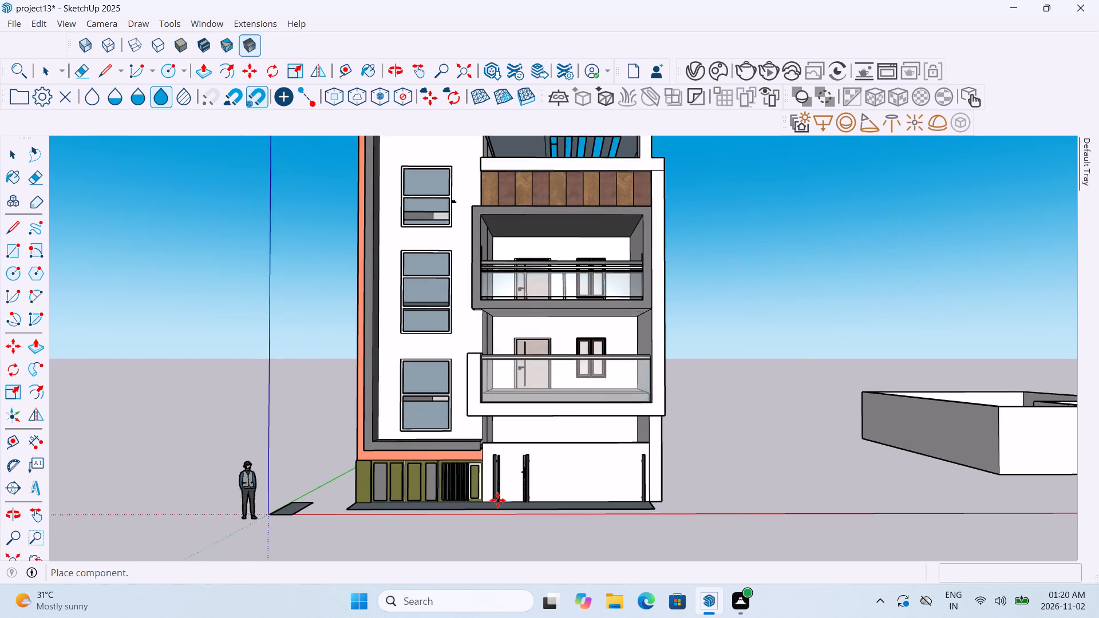
scroll(497, 500, up, 3)
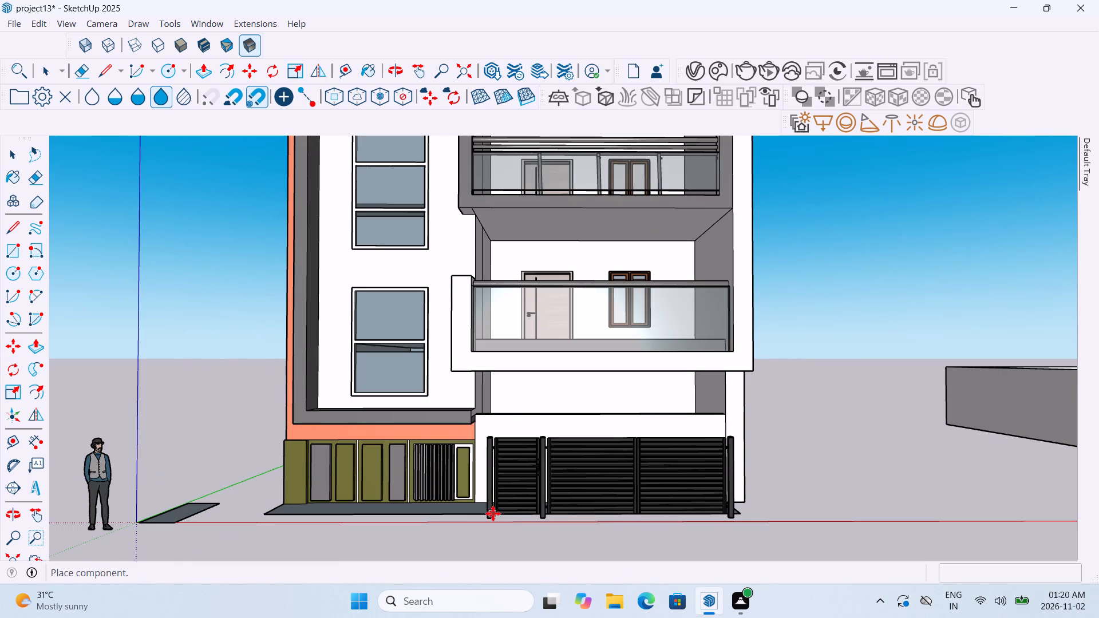
scroll(491, 507, up, 5)
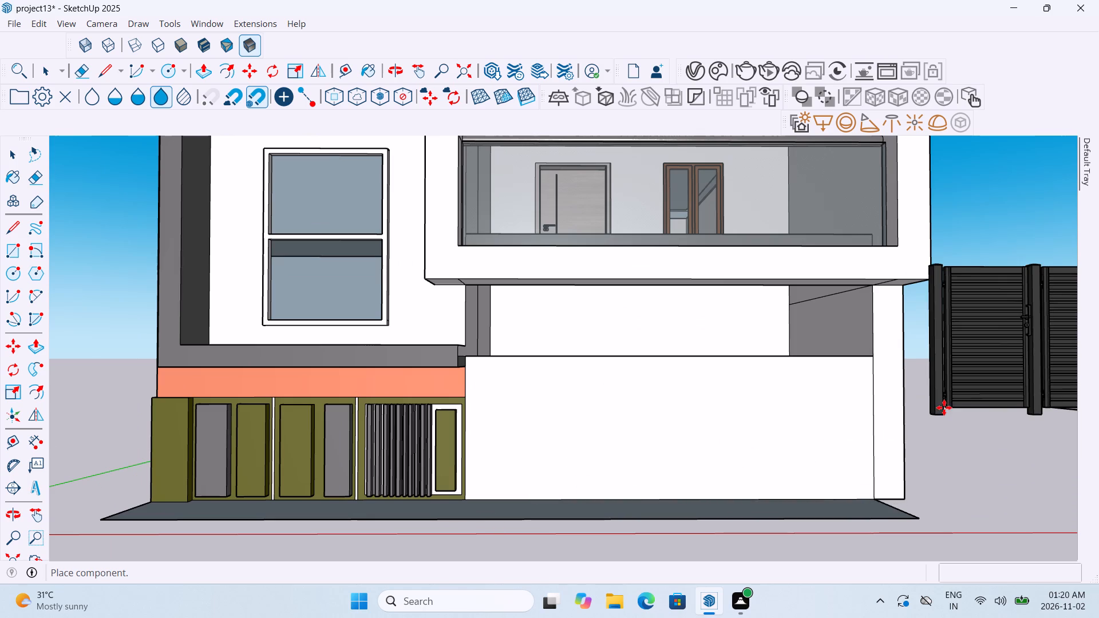
click(948, 407)
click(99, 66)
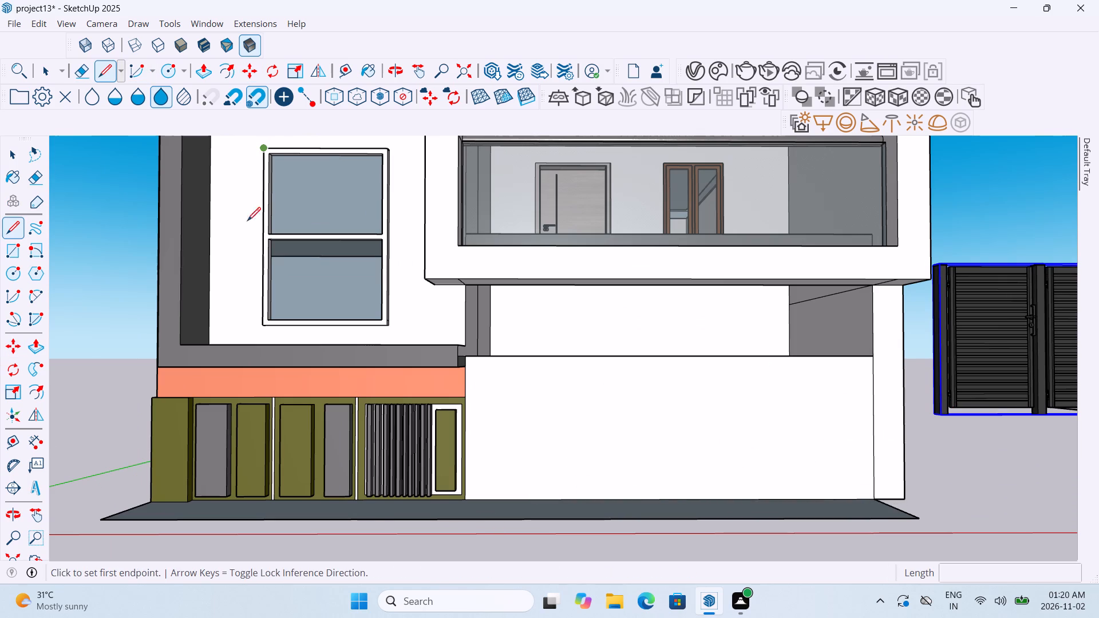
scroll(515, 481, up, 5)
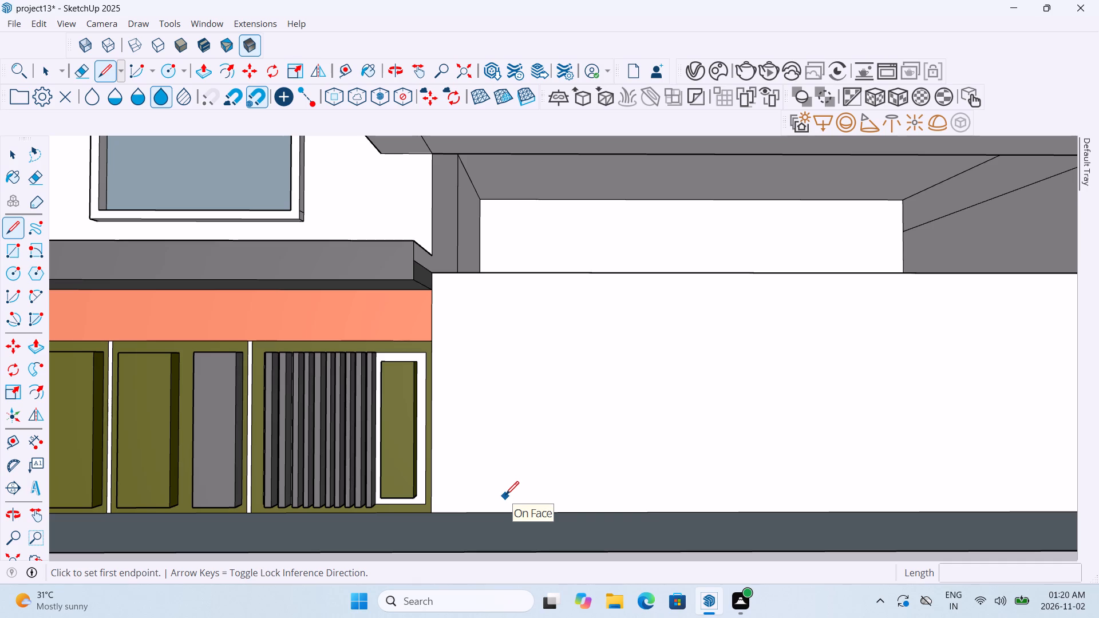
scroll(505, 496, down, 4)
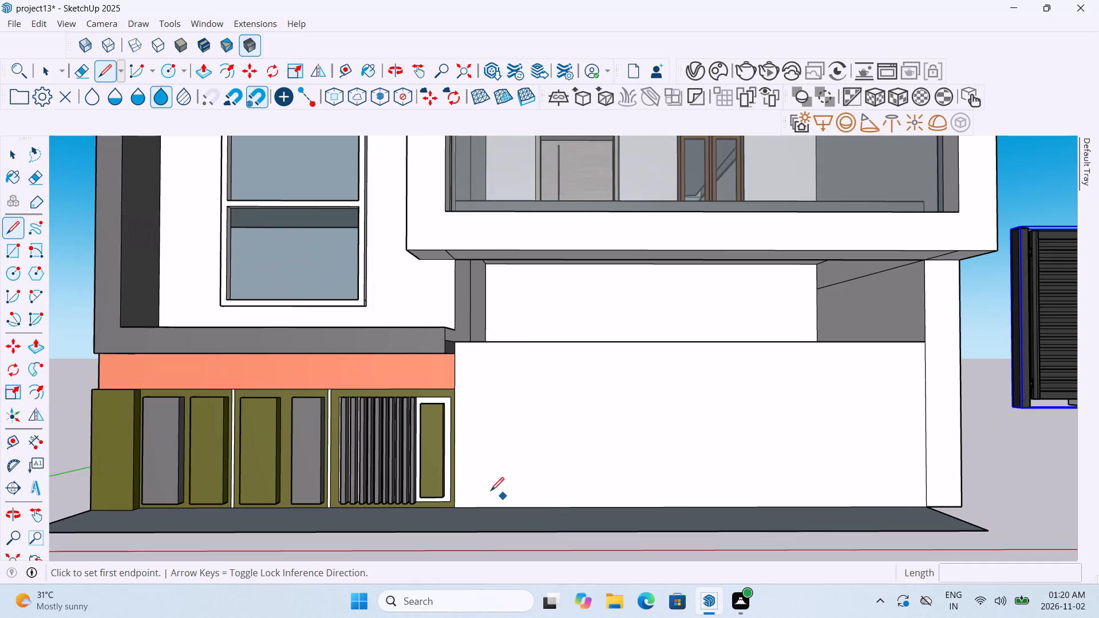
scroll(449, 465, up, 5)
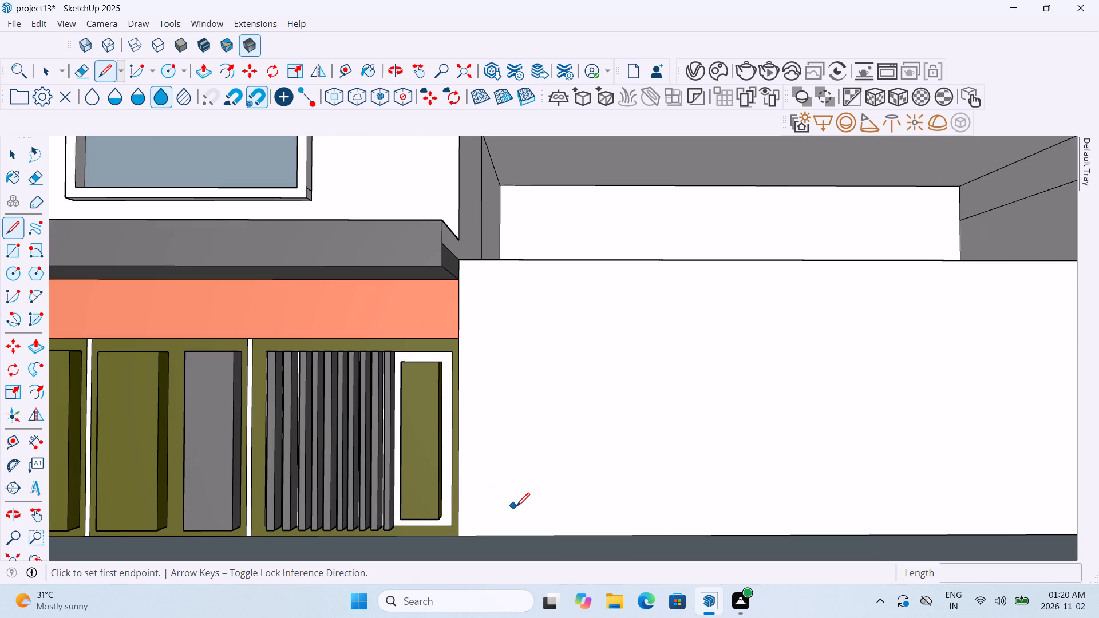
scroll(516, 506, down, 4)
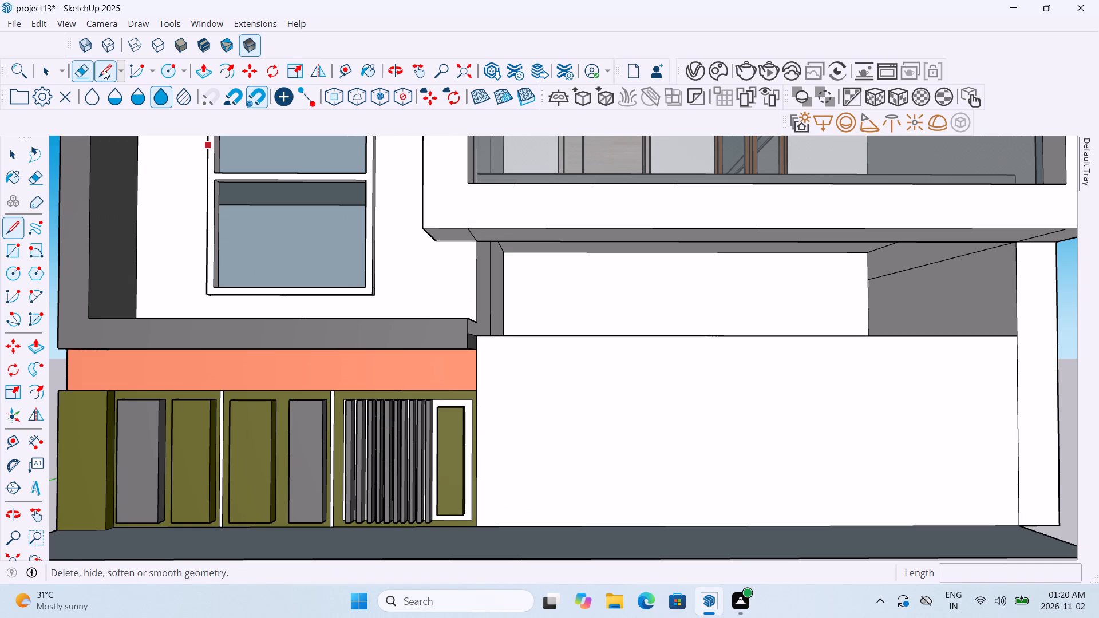
Draw a narrow upright rectangle about 1' 6" by 6' on the blank ground-floor front wall, near the slatted olive panels.
click(18, 248)
scroll(517, 367, up, 4)
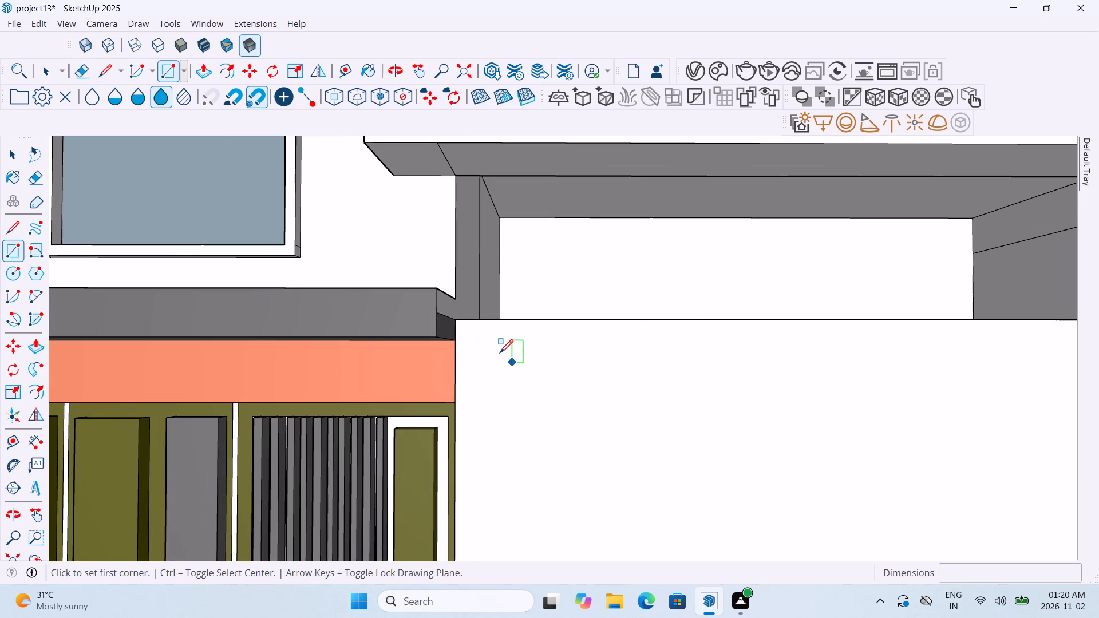
scroll(482, 350, down, 5)
scroll(479, 352, up, 2)
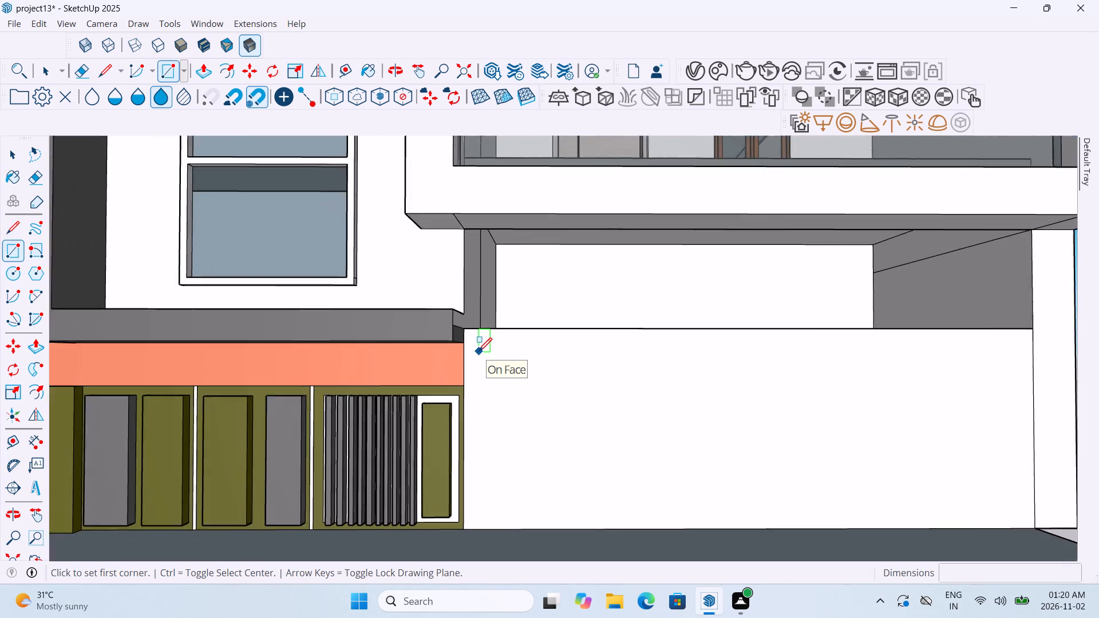
scroll(479, 352, up, 3)
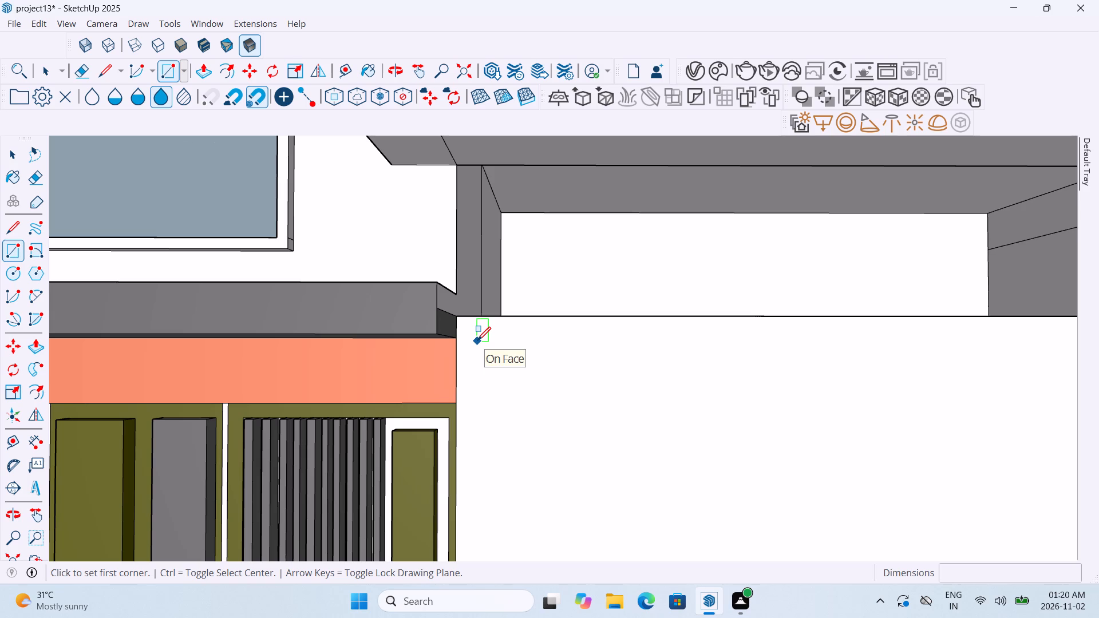
click(477, 342)
scroll(607, 451, down, 10)
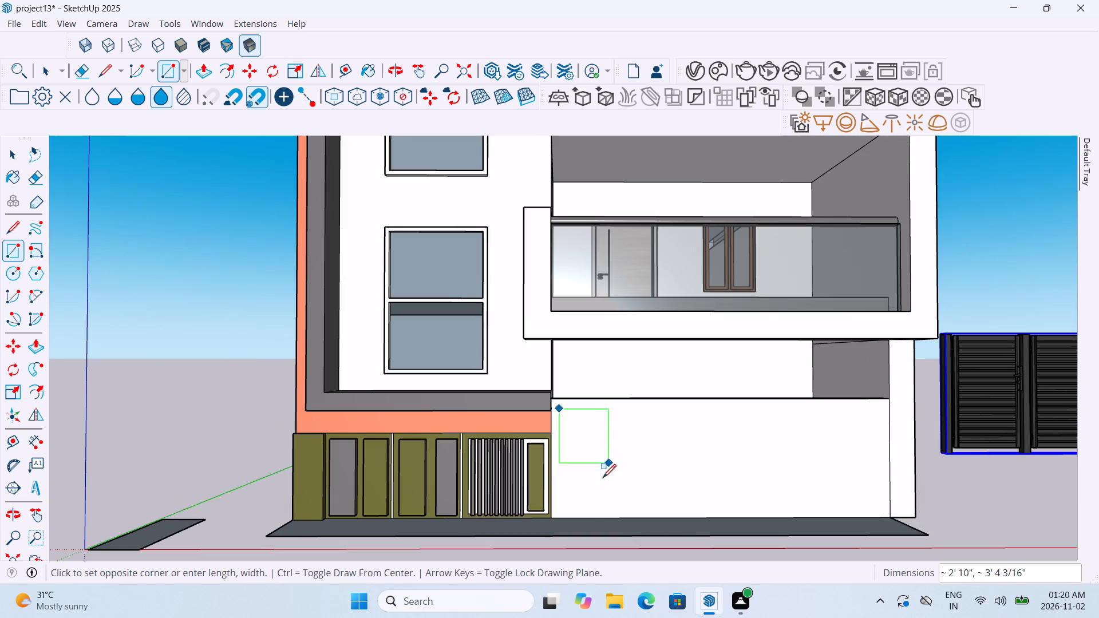
scroll(584, 505, up, 5)
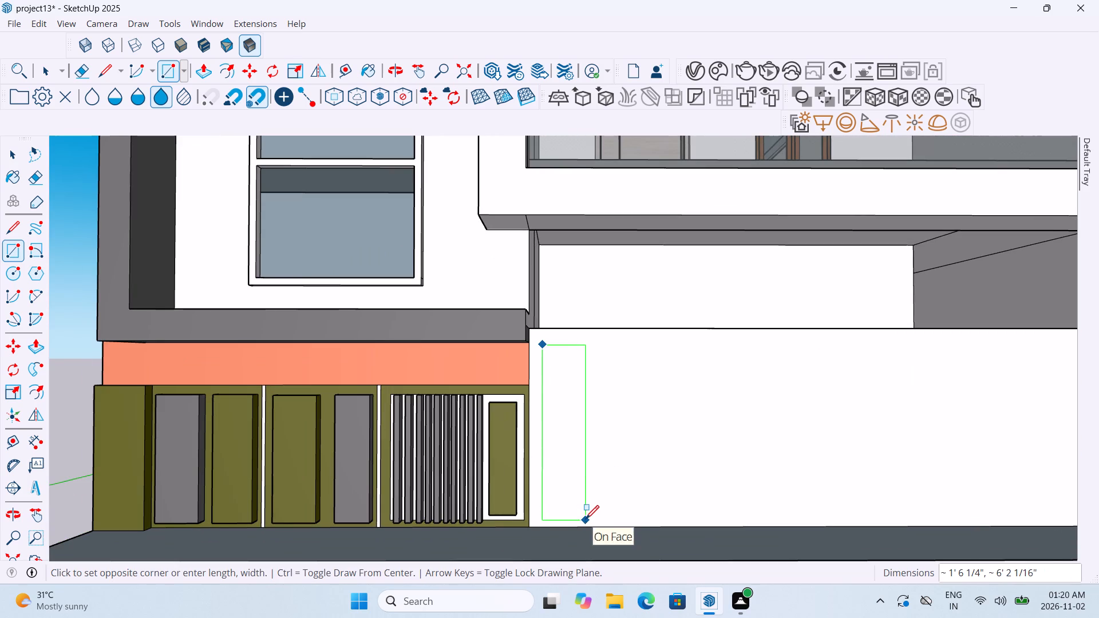
click(583, 512)
Draw a second upright rectangle about 1' 6" by 5' 9" at the opposite end of the ground-floor front wall.
scroll(583, 512, down, 4)
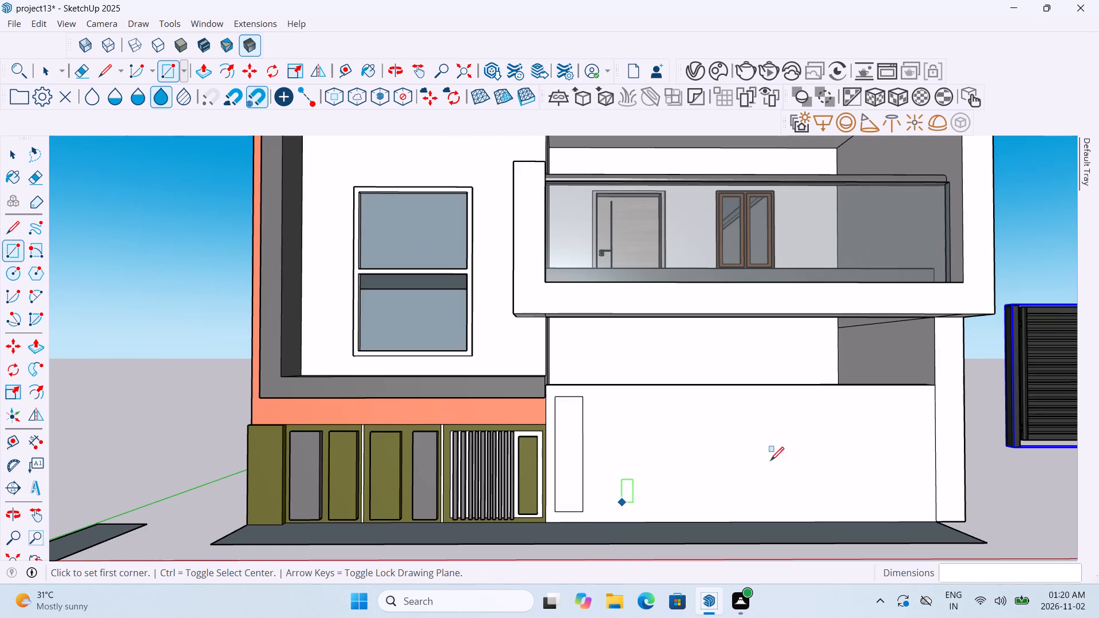
scroll(919, 411, up, 5)
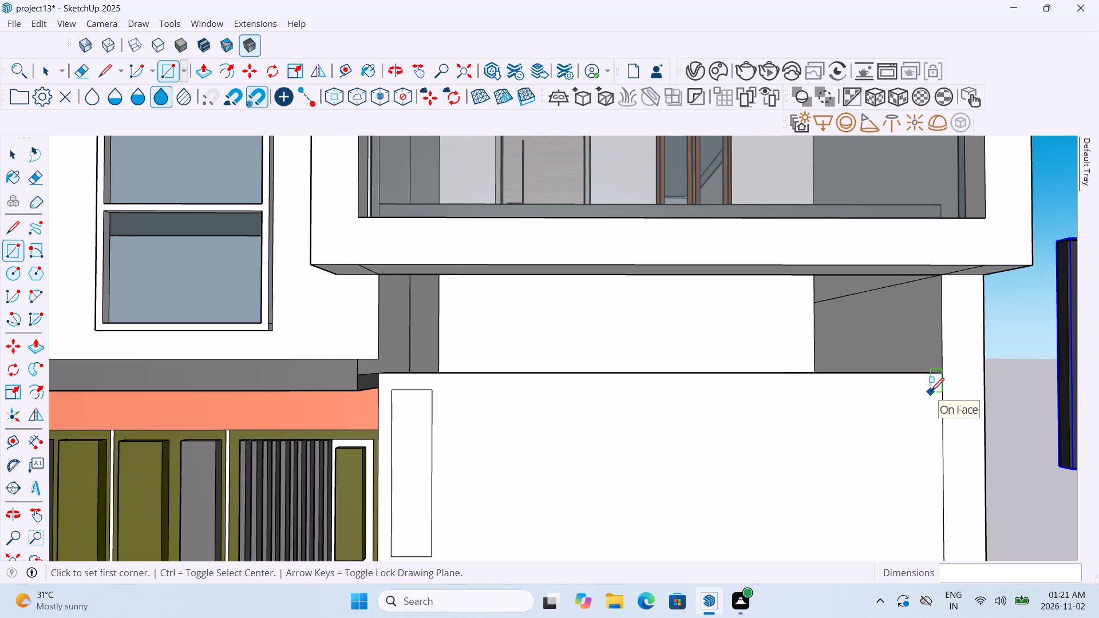
click(931, 393)
scroll(914, 461, down, 6)
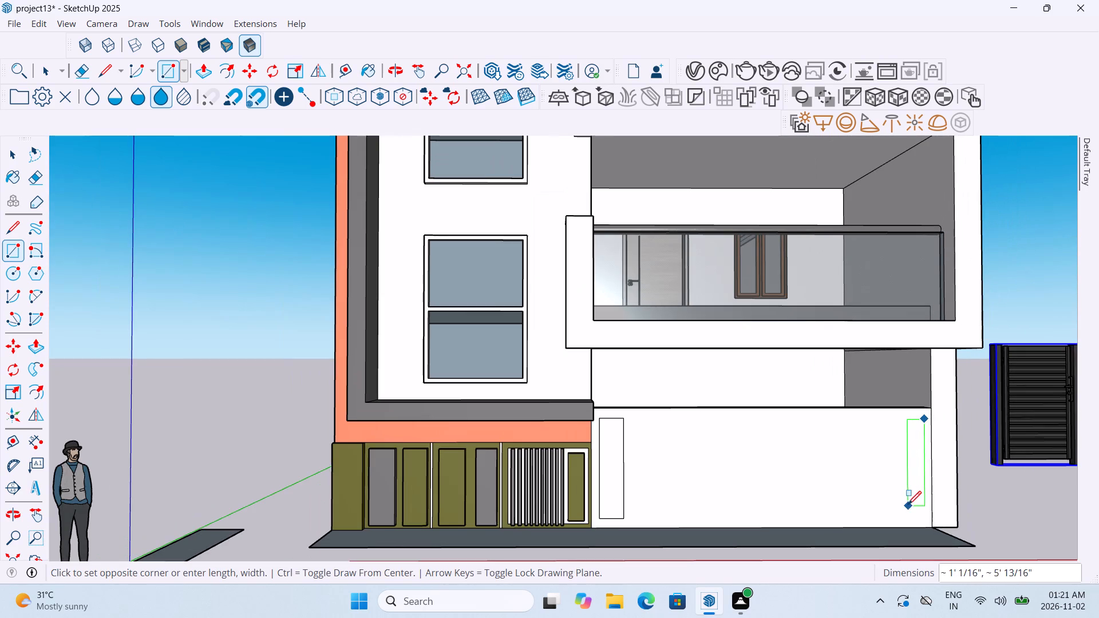
scroll(904, 513, up, 5)
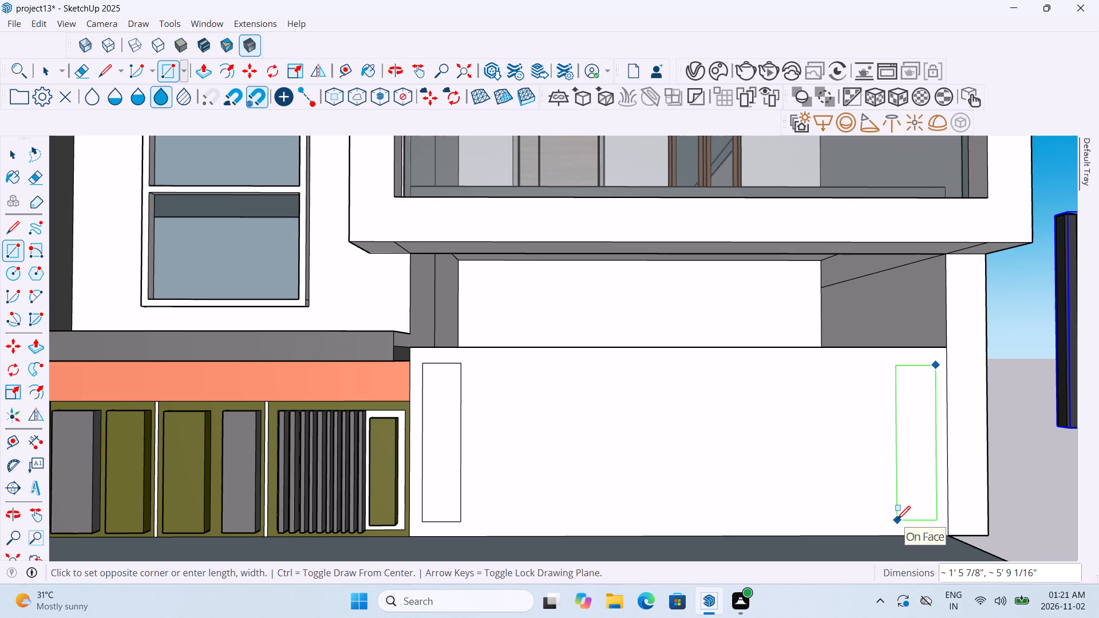
click(897, 521)
Paint the ground-floor front wall around the two narrow rectangles with the solid colour M06_Steel_Smoke.
scroll(894, 465, up, 3)
scroll(283, 326, down, 4)
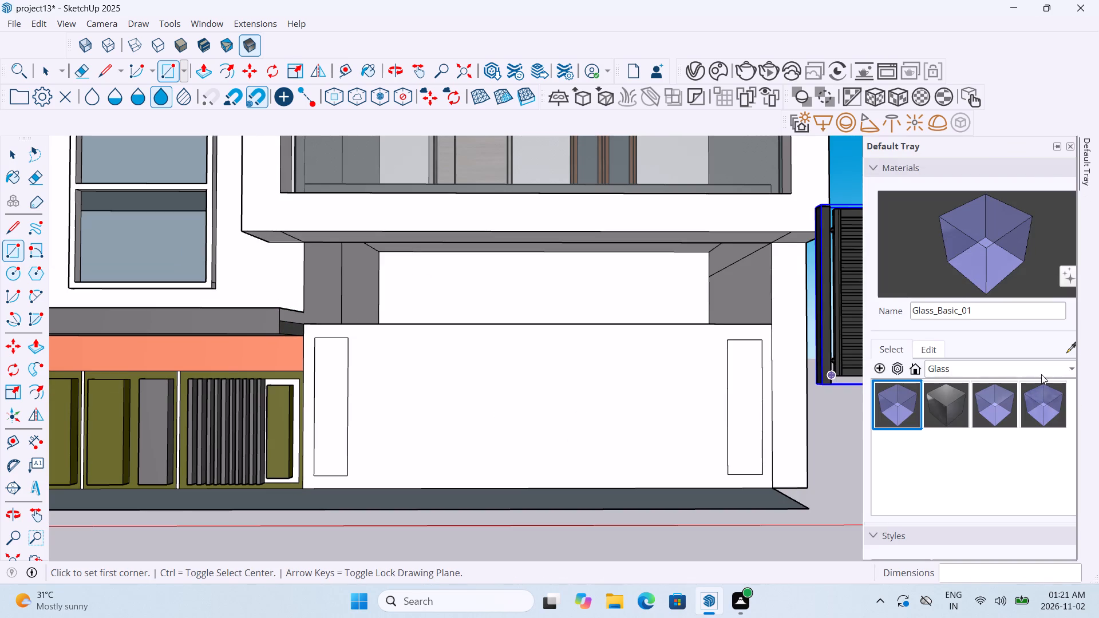
click(1039, 371)
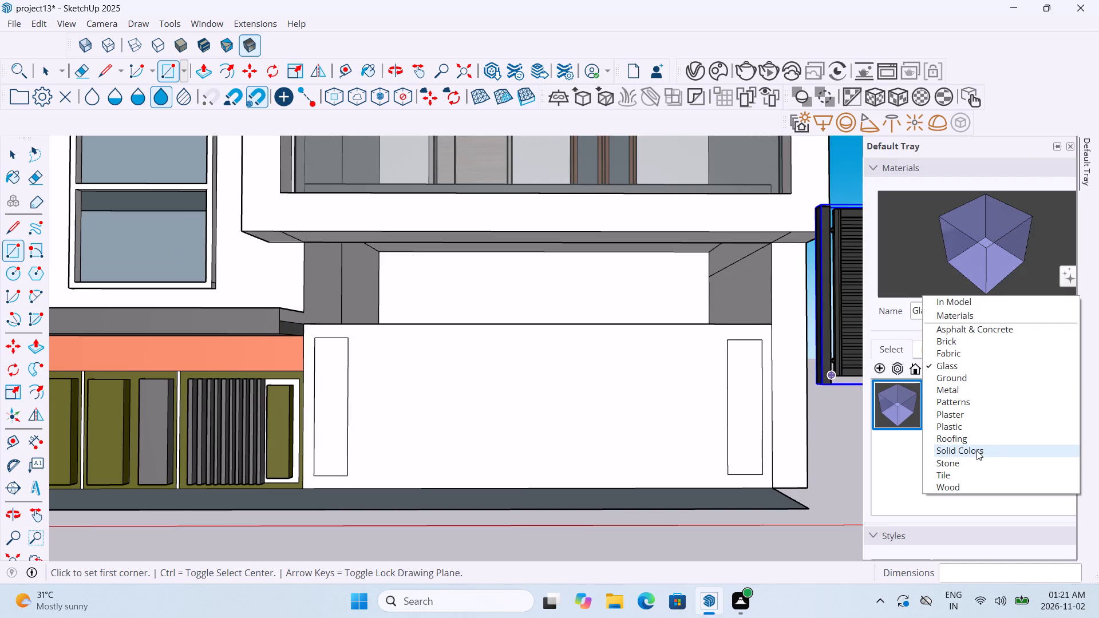
click(977, 450)
scroll(1017, 469, down, 5)
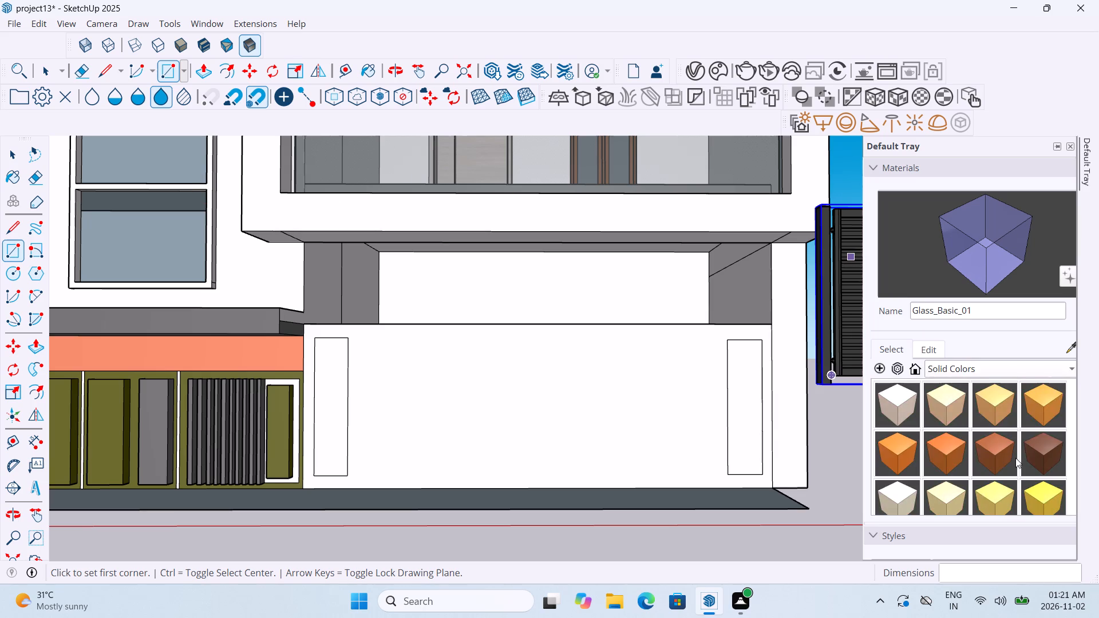
scroll(1015, 457, down, 10)
scroll(1015, 457, up, 2)
scroll(1015, 457, down, 1)
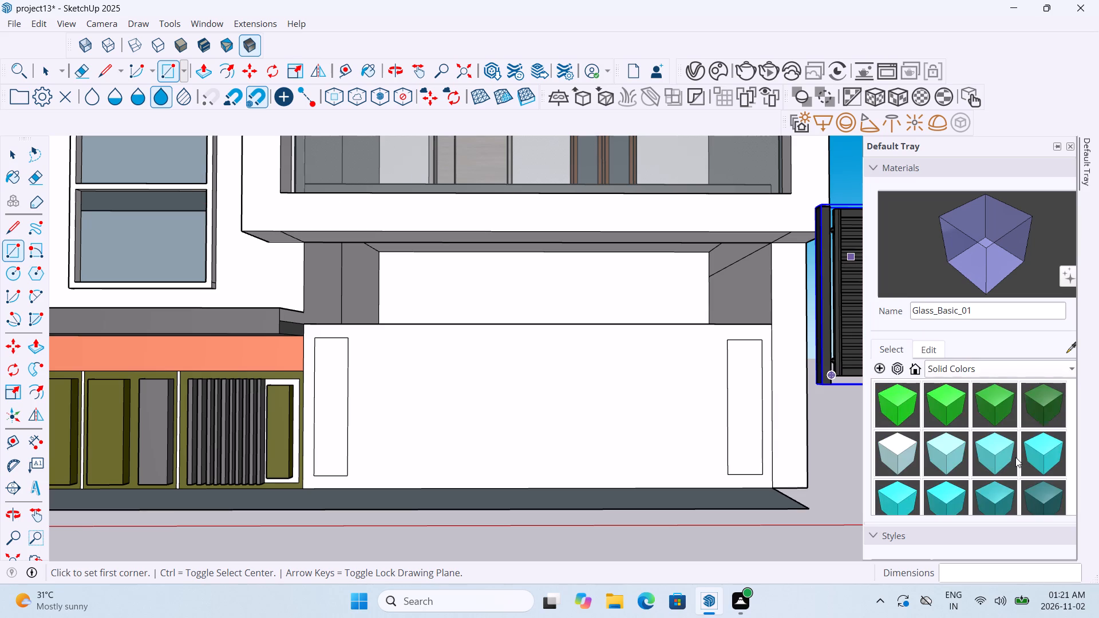
scroll(1015, 457, down, 8)
scroll(1015, 457, up, 5)
scroll(1015, 455, down, 7)
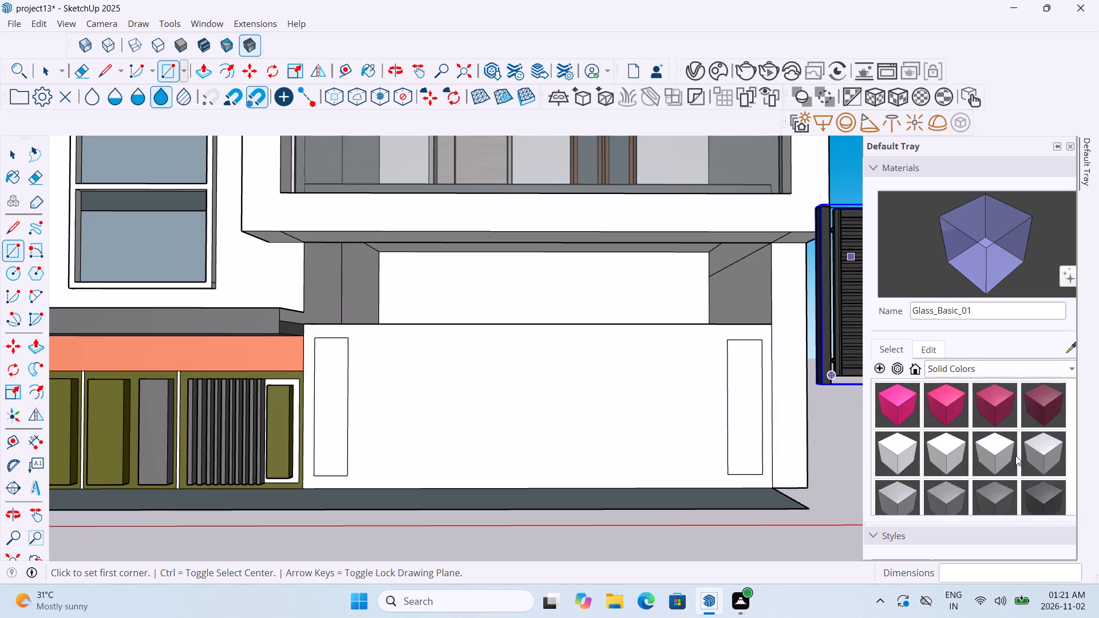
scroll(1015, 455, down, 2)
scroll(1015, 455, up, 2)
scroll(1015, 455, down, 1)
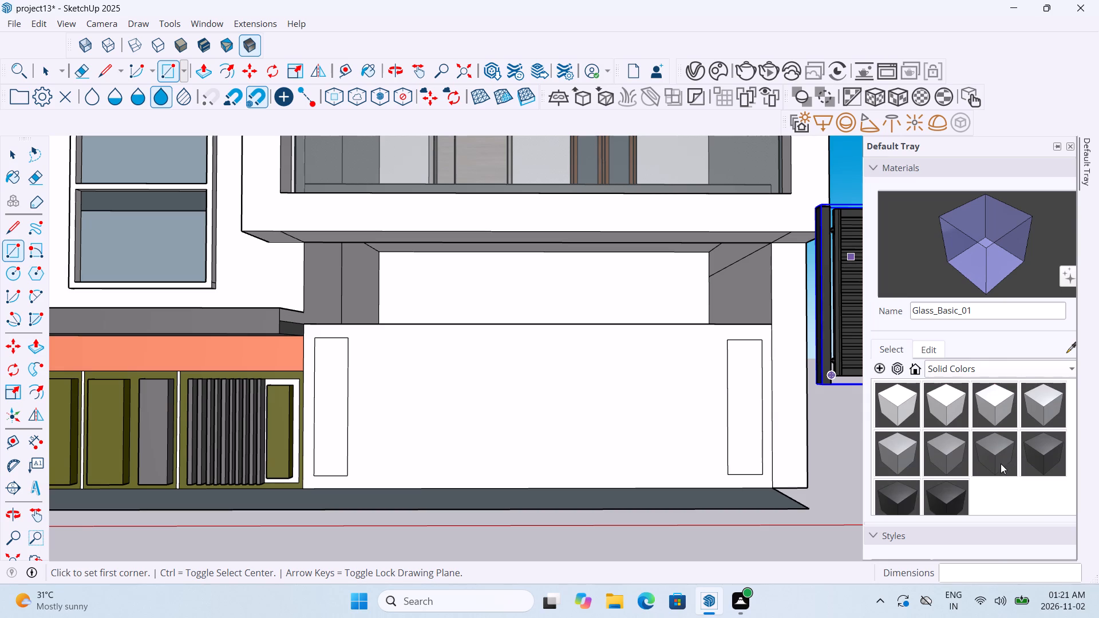
click(988, 446)
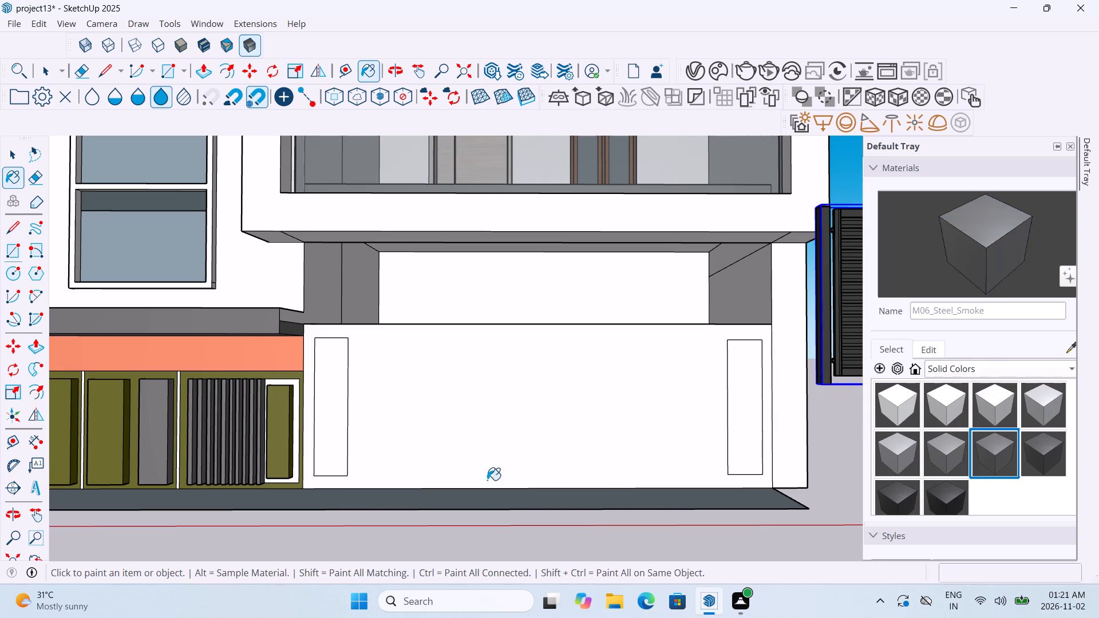
click(469, 479)
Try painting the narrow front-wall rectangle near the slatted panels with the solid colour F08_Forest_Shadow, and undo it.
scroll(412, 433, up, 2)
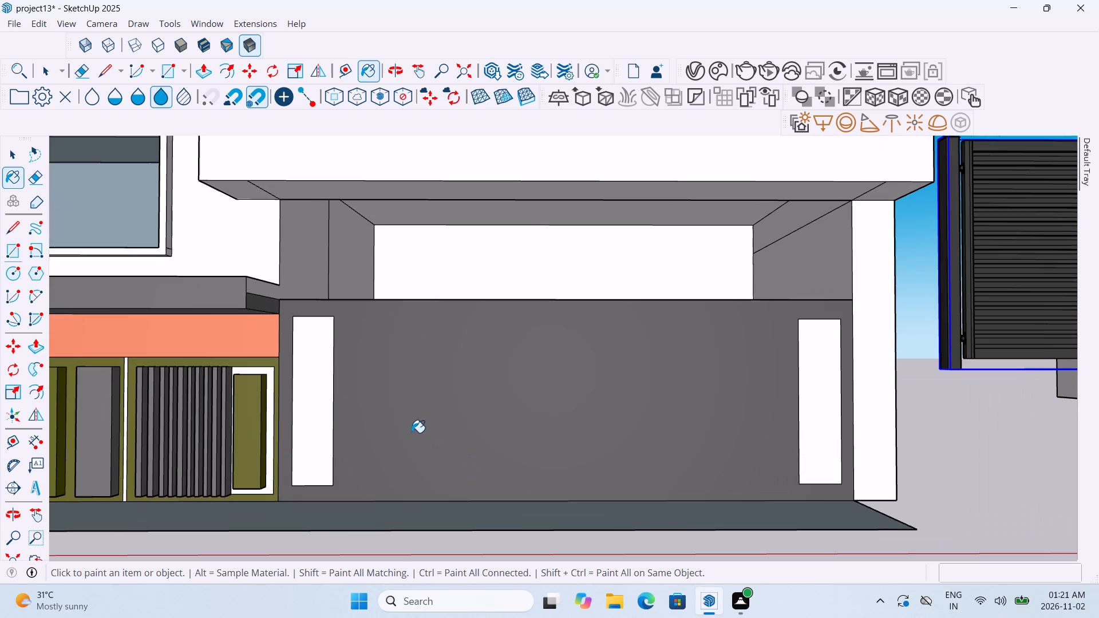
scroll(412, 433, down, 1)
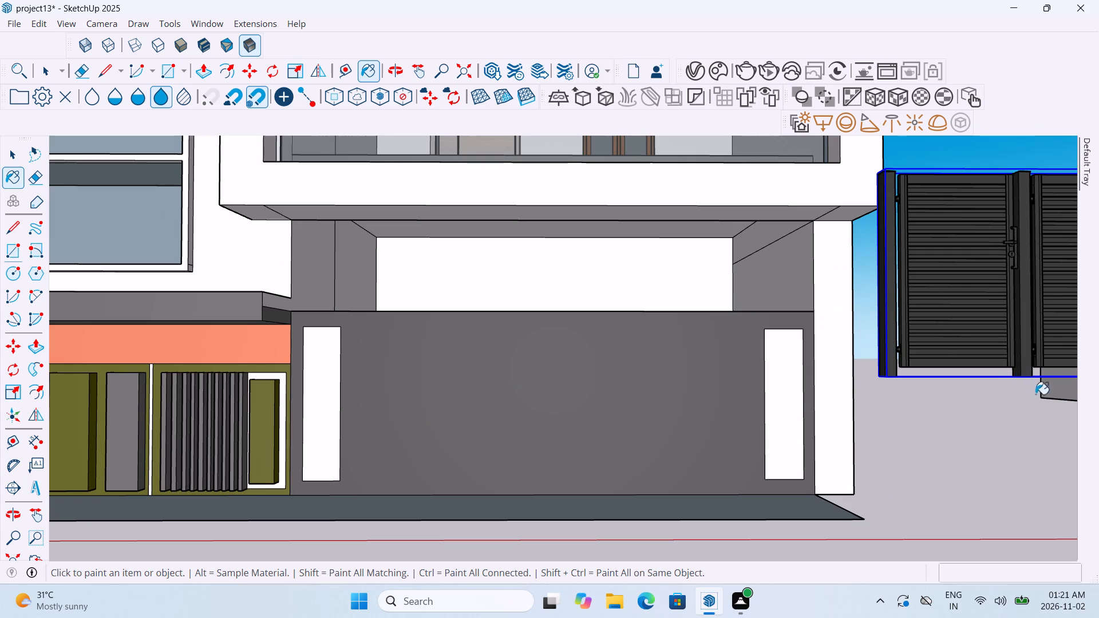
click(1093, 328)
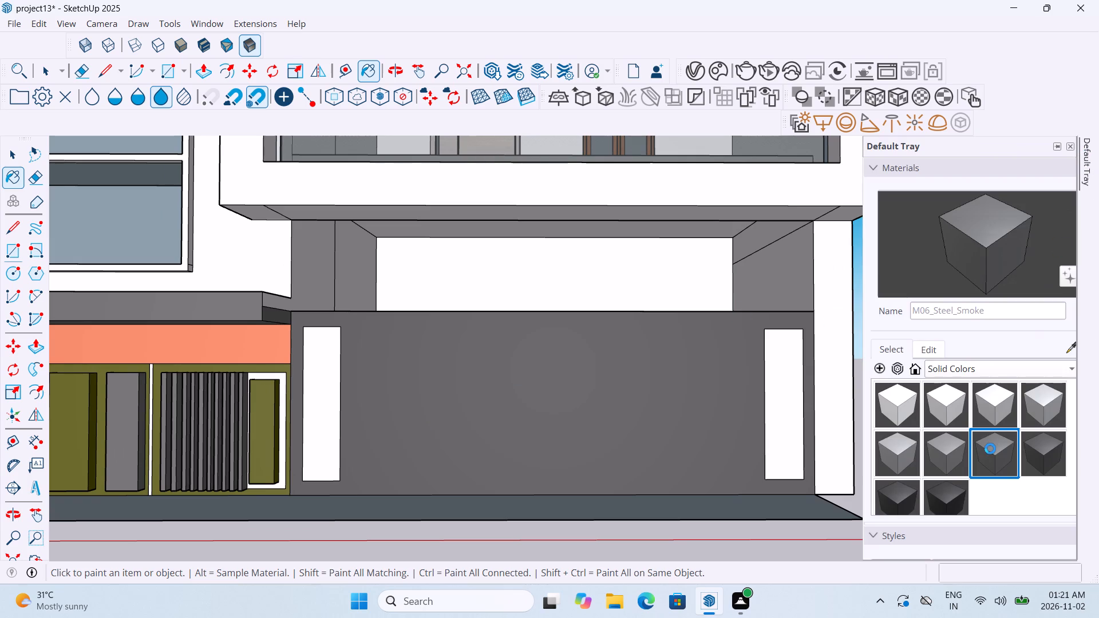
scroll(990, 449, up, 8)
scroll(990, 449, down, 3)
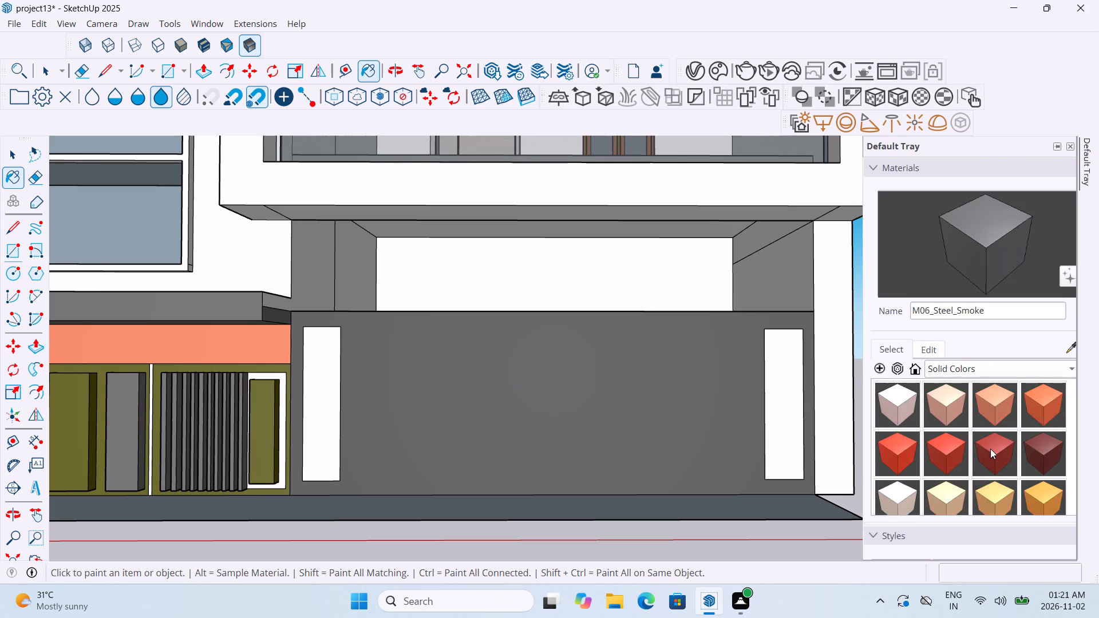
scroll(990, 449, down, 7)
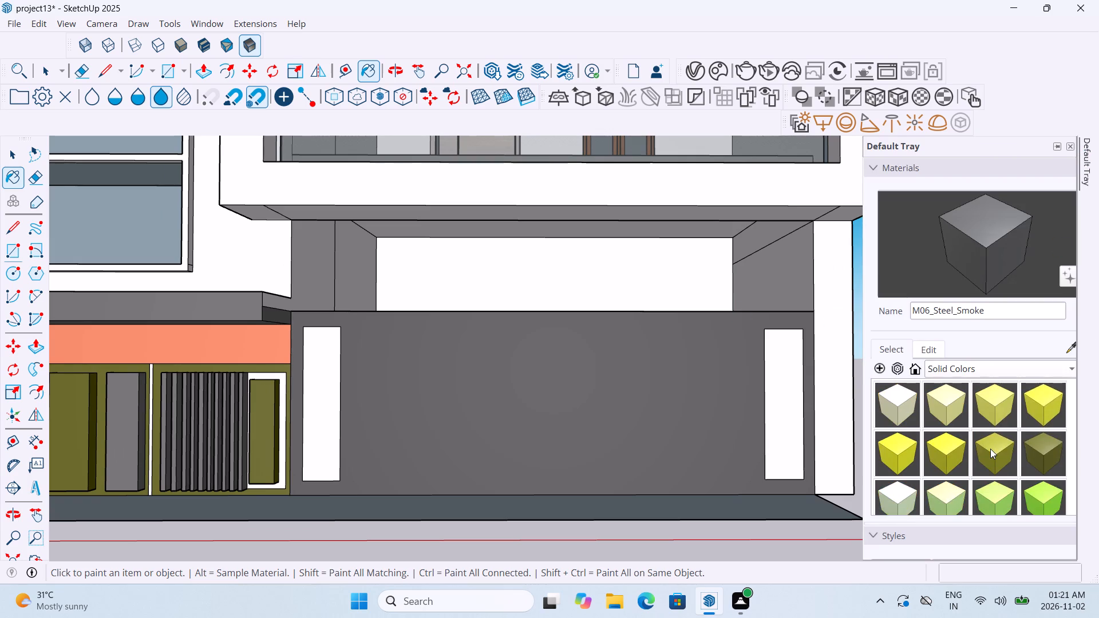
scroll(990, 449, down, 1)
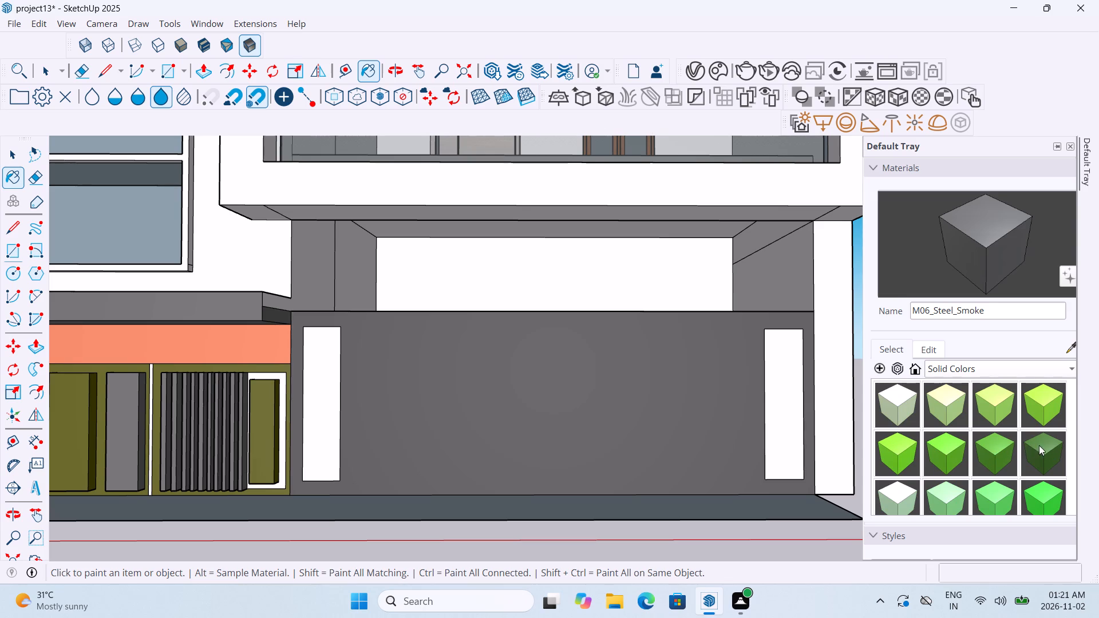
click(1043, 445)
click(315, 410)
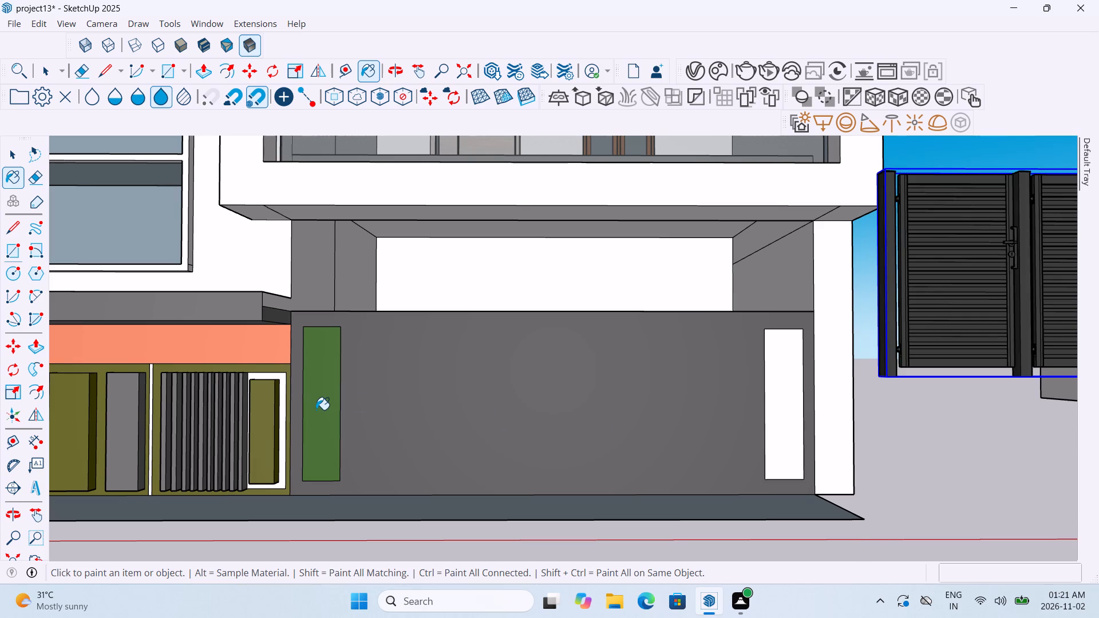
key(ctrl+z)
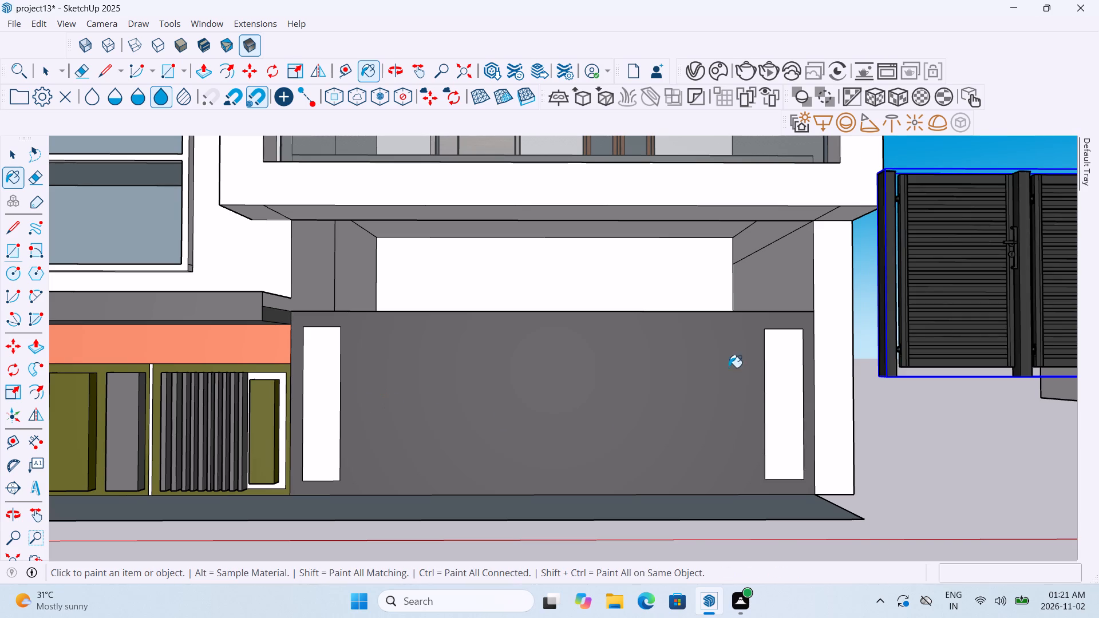
Paint both narrow rectangles on the grey ground-floor front wall with a dark olive from Solid Colors.
scroll(997, 423, down, 1)
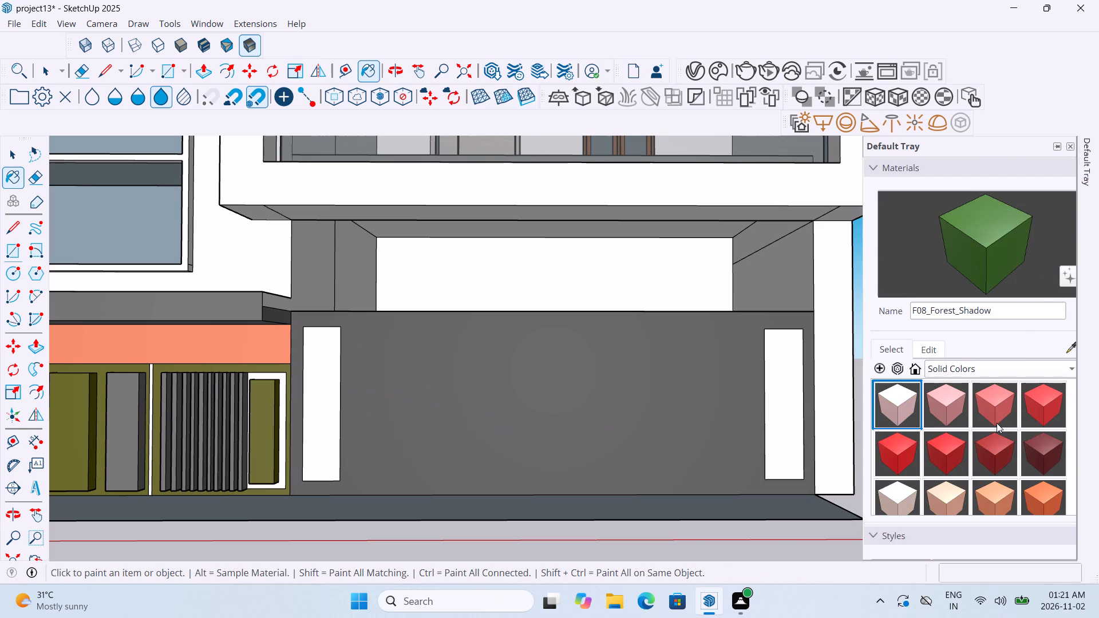
scroll(997, 423, up, 4)
scroll(996, 435, down, 10)
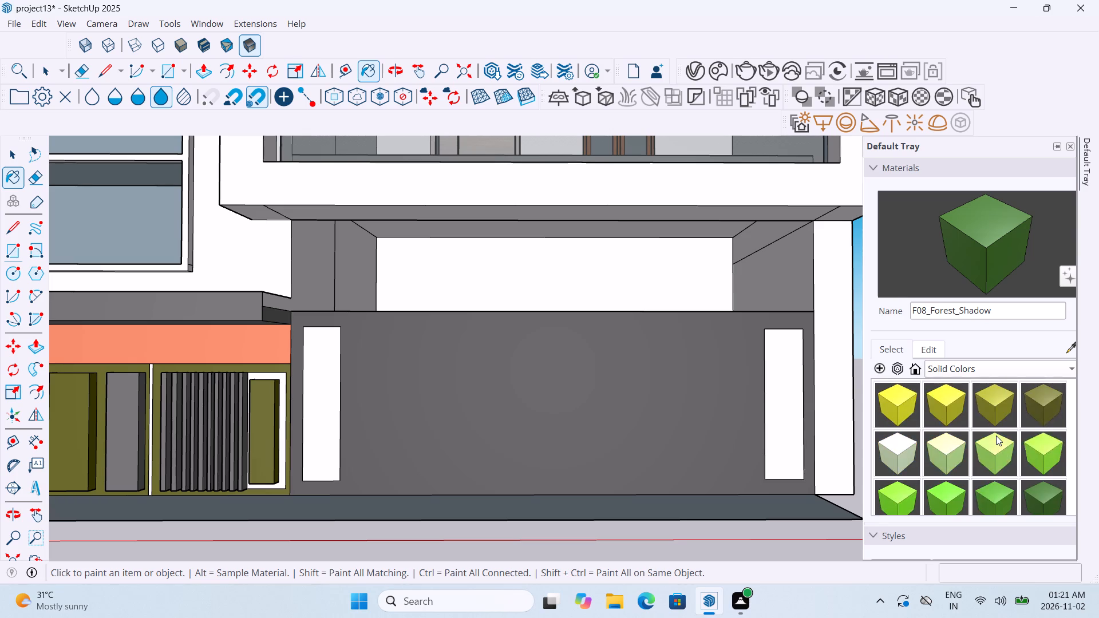
scroll(996, 435, down, 4)
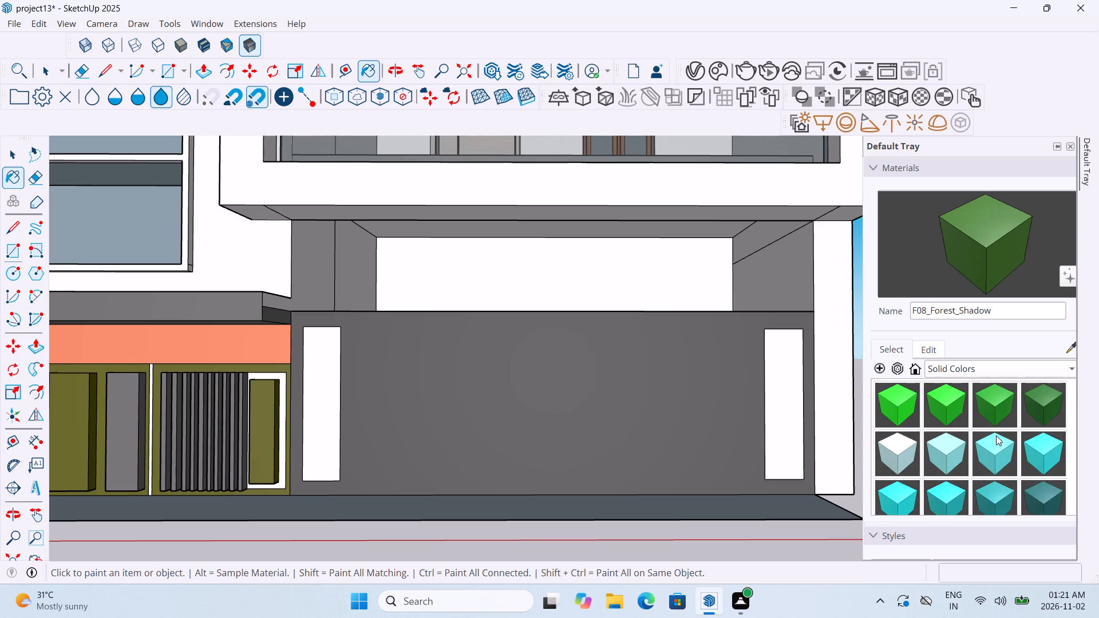
scroll(998, 414, down, 1)
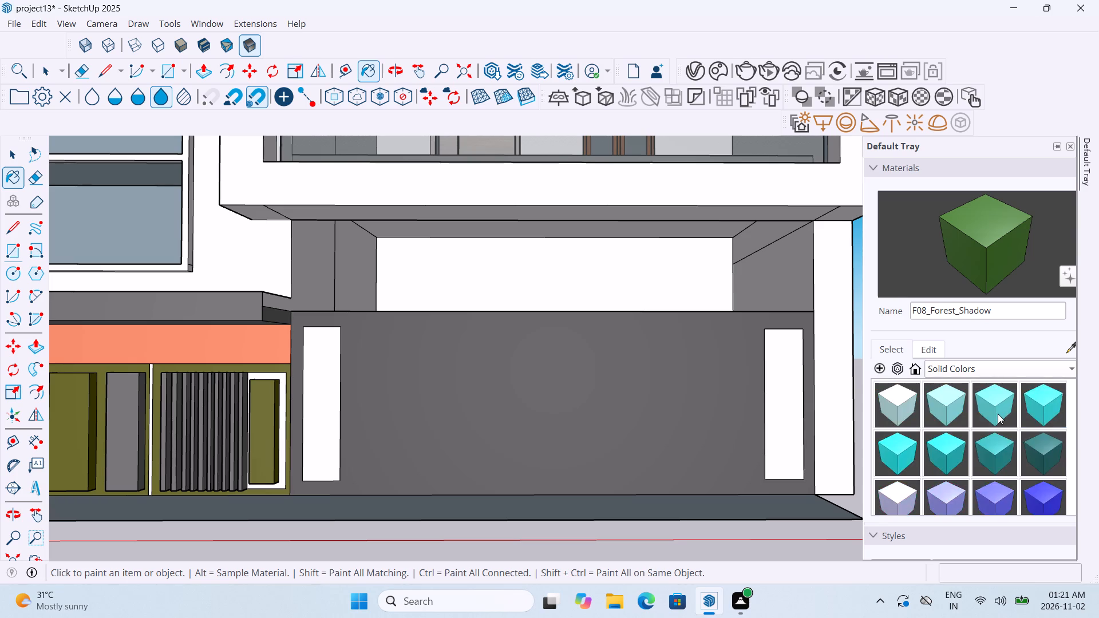
scroll(998, 414, down, 4)
scroll(998, 414, up, 9)
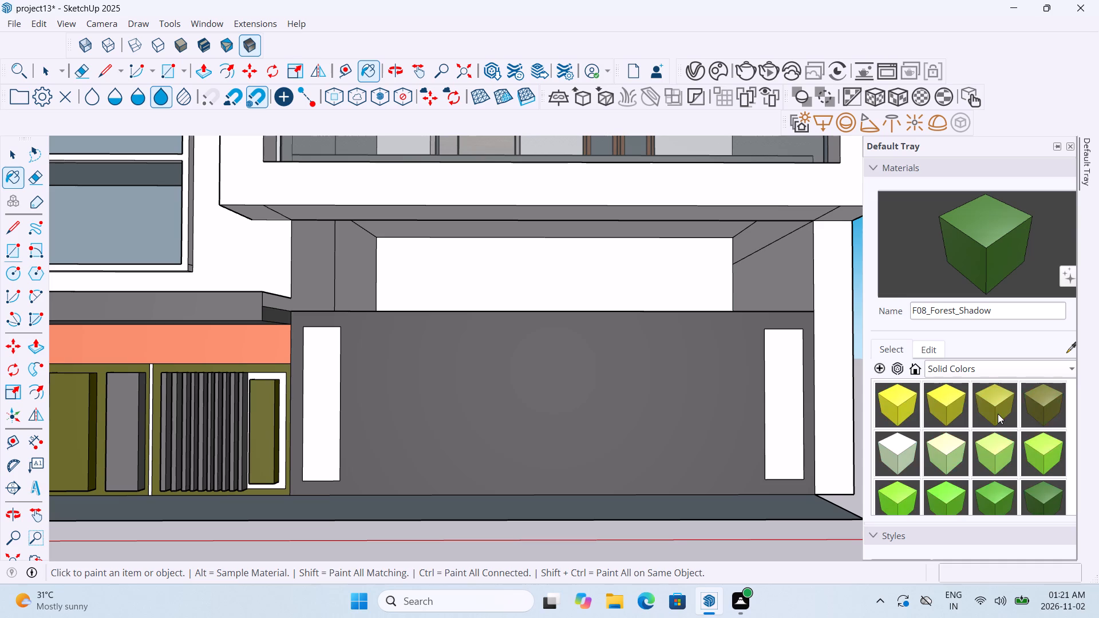
scroll(998, 414, up, 1)
click(1039, 438)
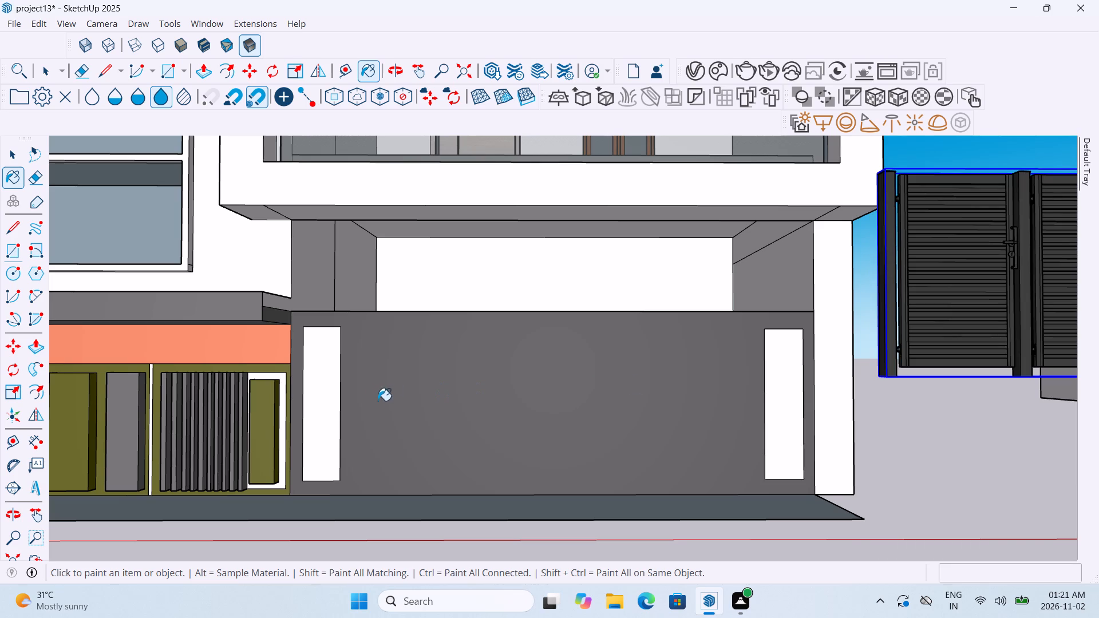
click(329, 414)
click(786, 383)
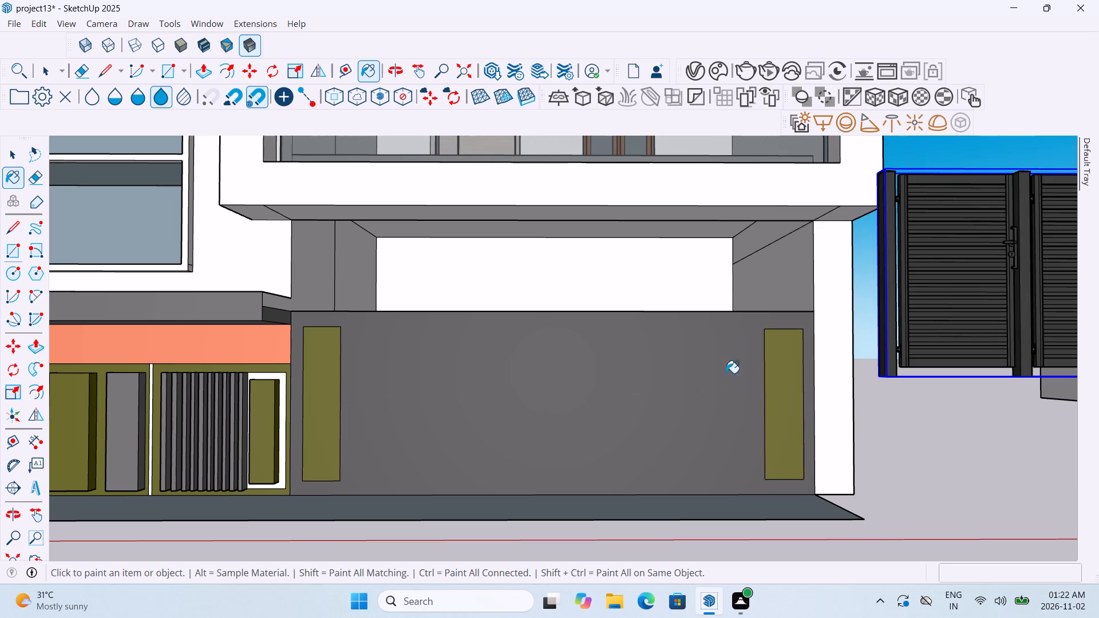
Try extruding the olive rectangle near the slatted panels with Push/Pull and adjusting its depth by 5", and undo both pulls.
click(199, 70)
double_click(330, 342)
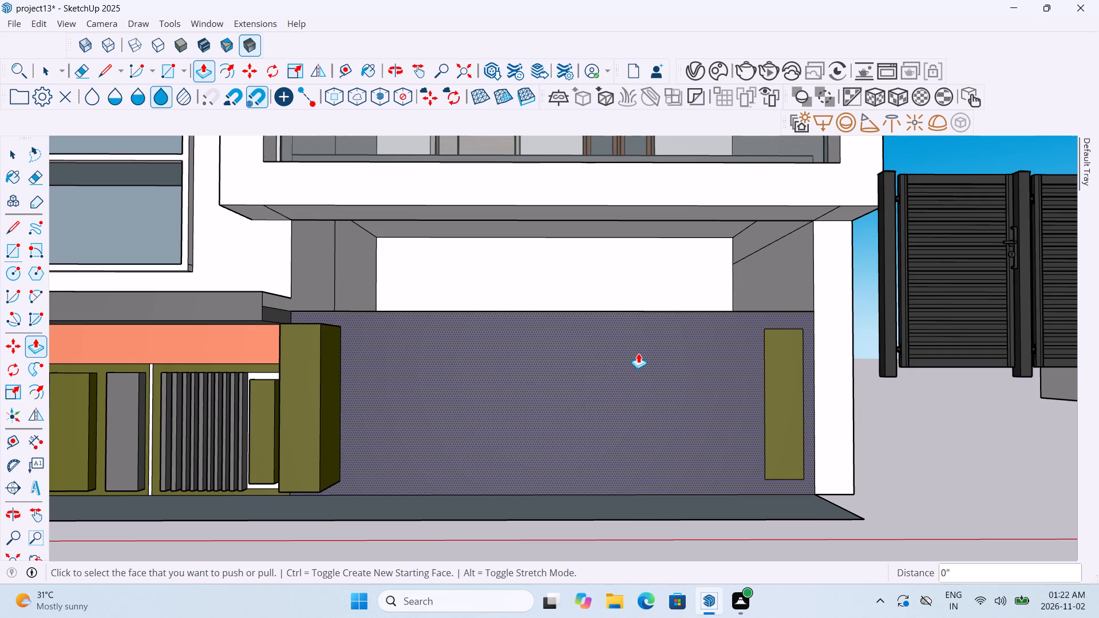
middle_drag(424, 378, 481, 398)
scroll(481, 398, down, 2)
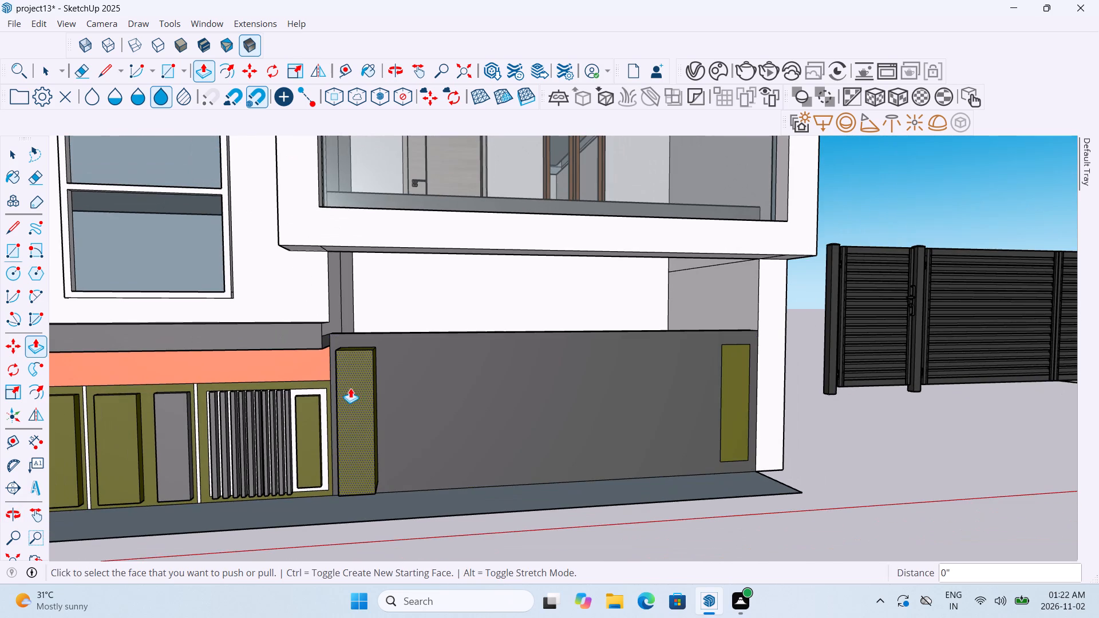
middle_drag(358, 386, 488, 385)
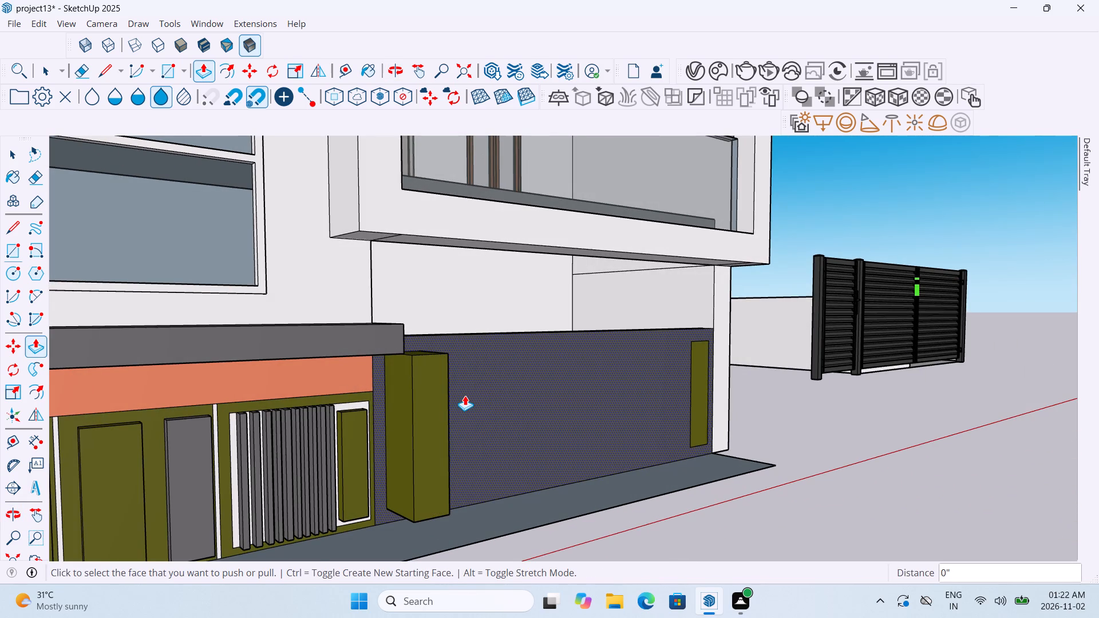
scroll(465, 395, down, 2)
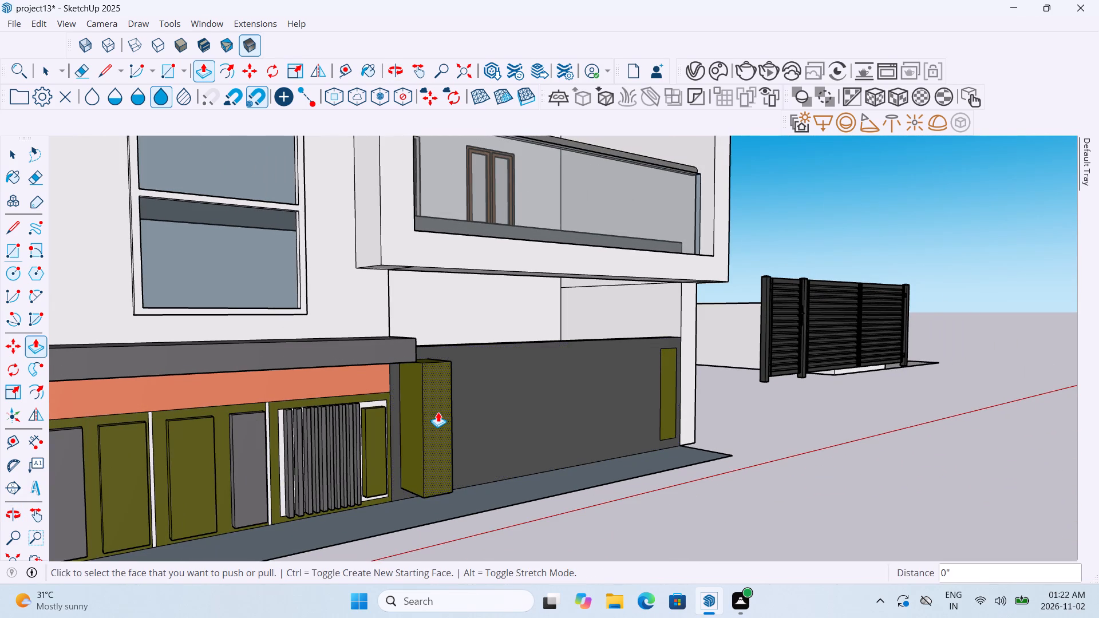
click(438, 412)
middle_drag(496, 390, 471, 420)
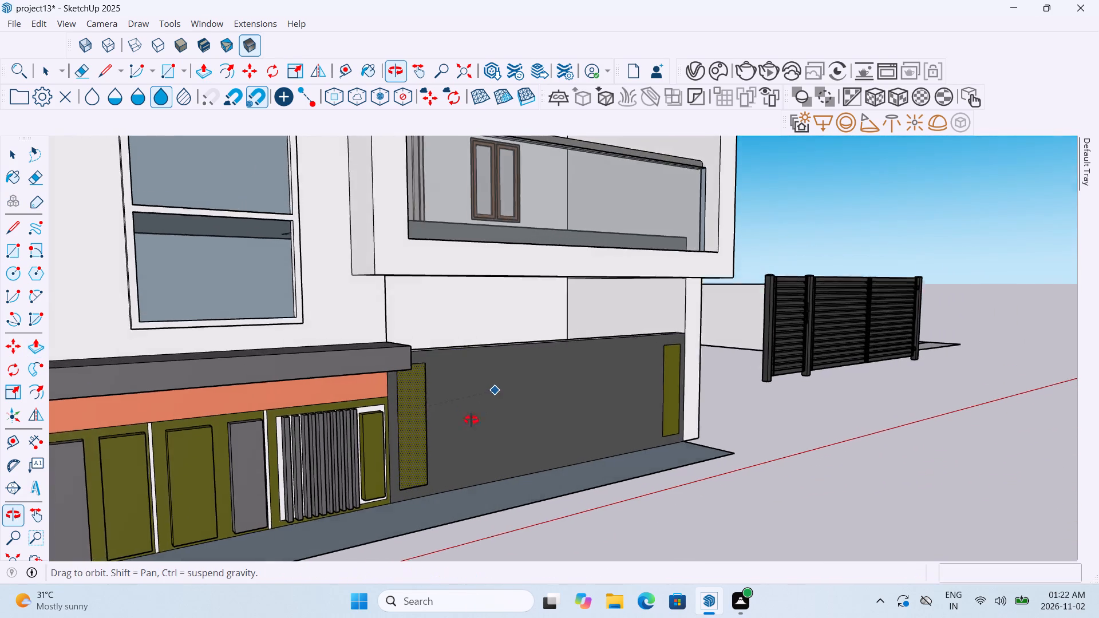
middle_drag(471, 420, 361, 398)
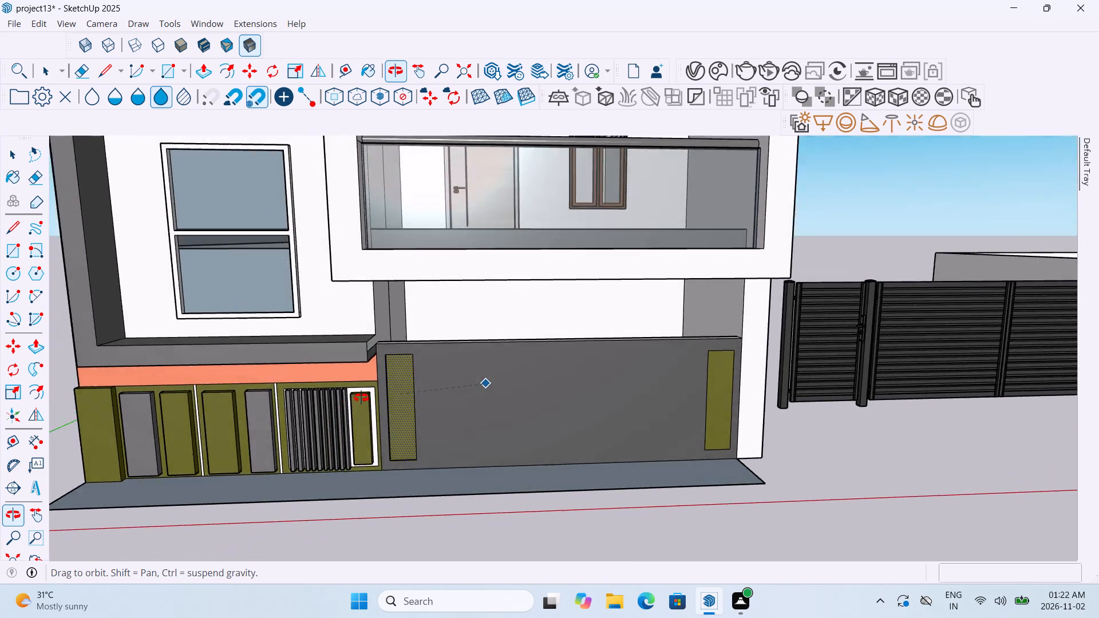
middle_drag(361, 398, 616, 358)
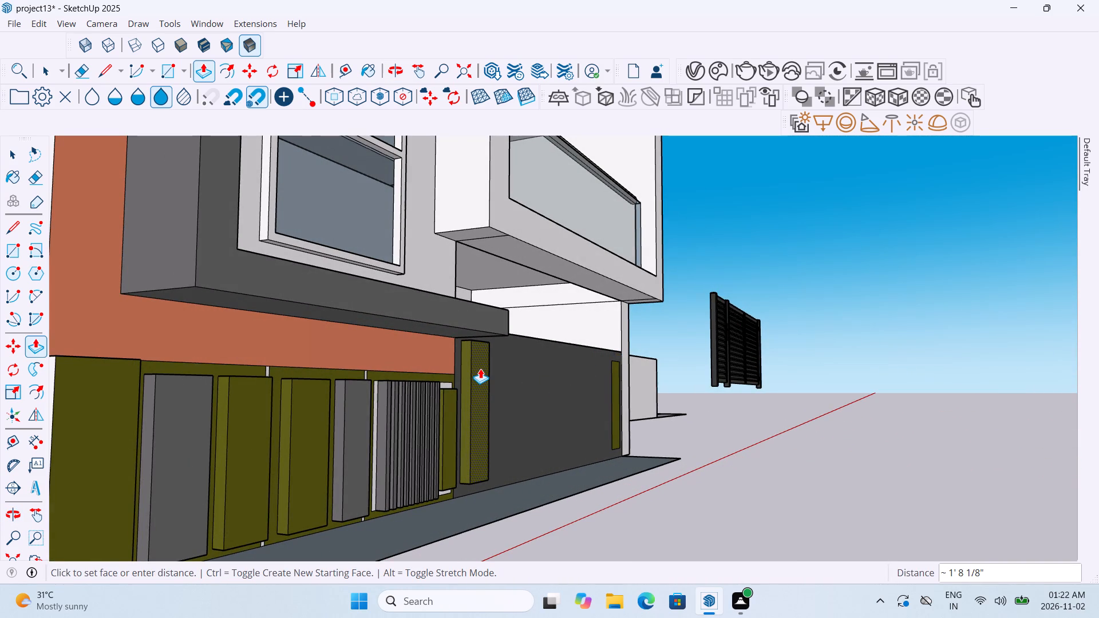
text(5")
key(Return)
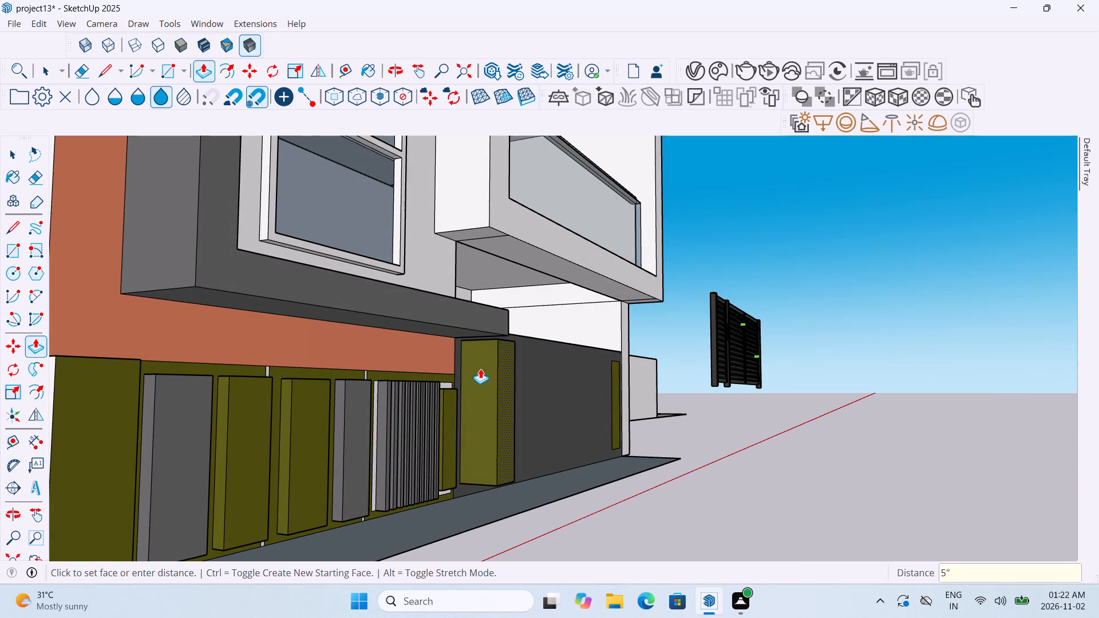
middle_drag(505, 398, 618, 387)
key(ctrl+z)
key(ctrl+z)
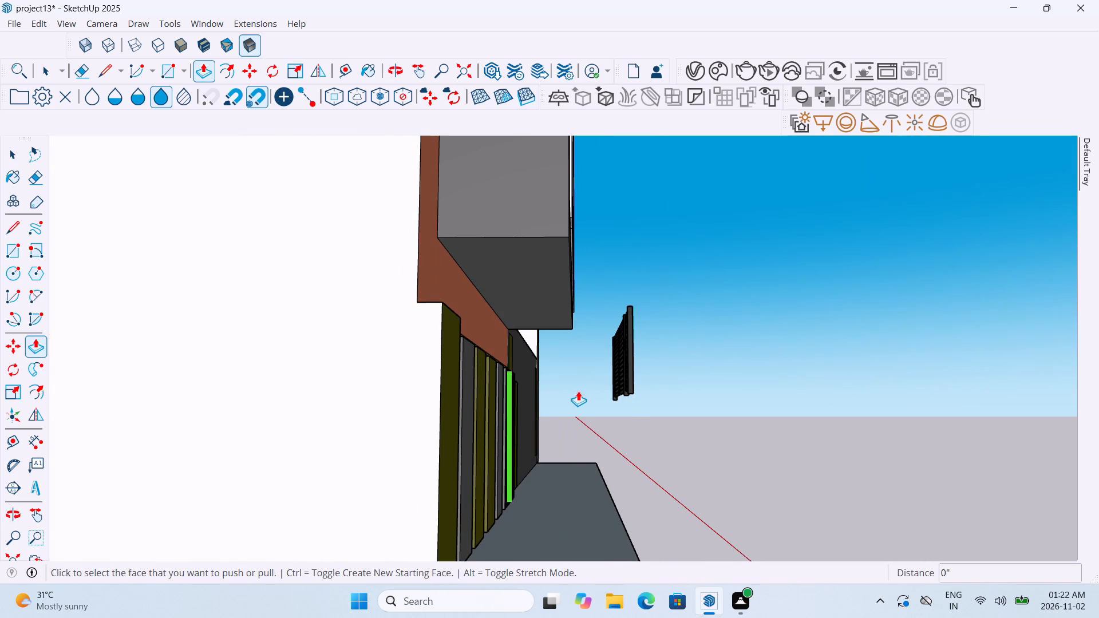
Extrude the olive rectangle near the slatted panels 5" outward from the grey front wall.
middle_drag(563, 401, 515, 437)
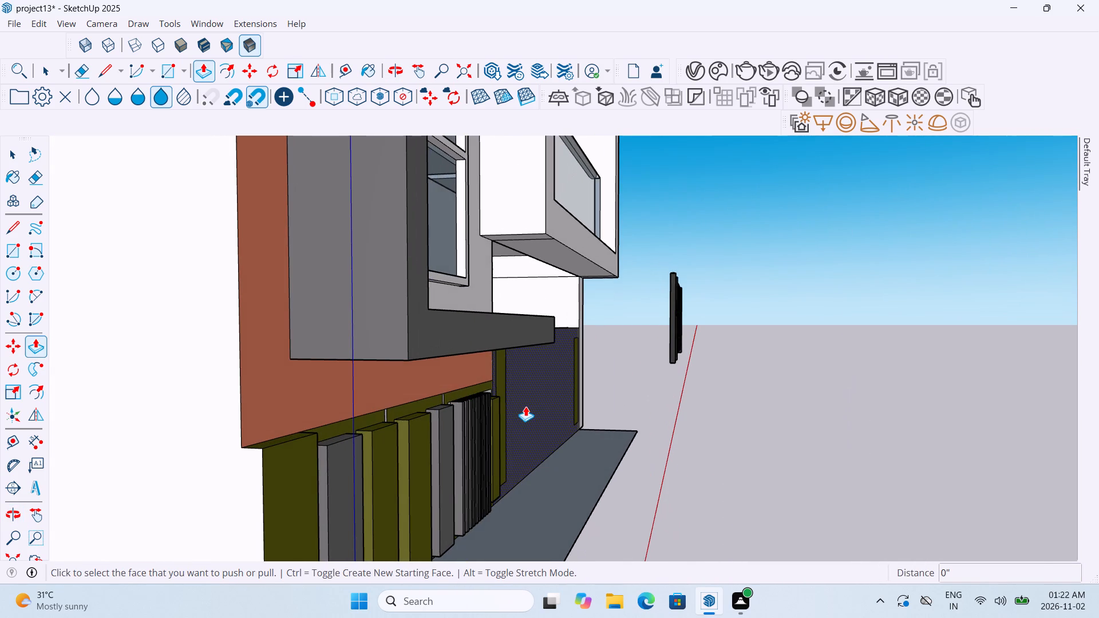
scroll(516, 403, up, 5)
click(492, 366)
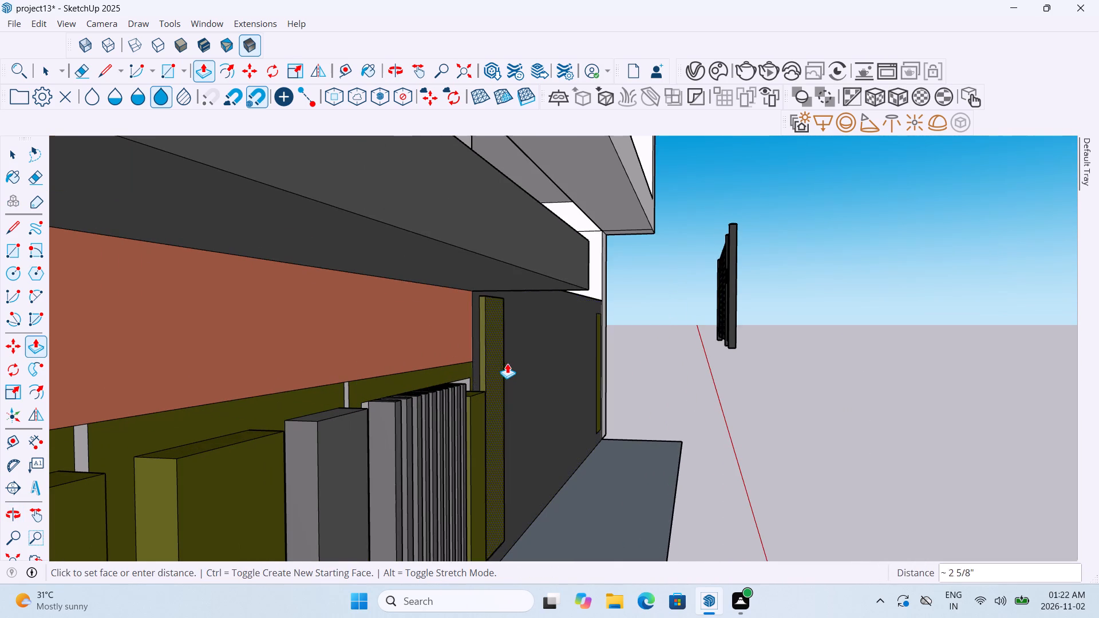
text(5")
key(Return)
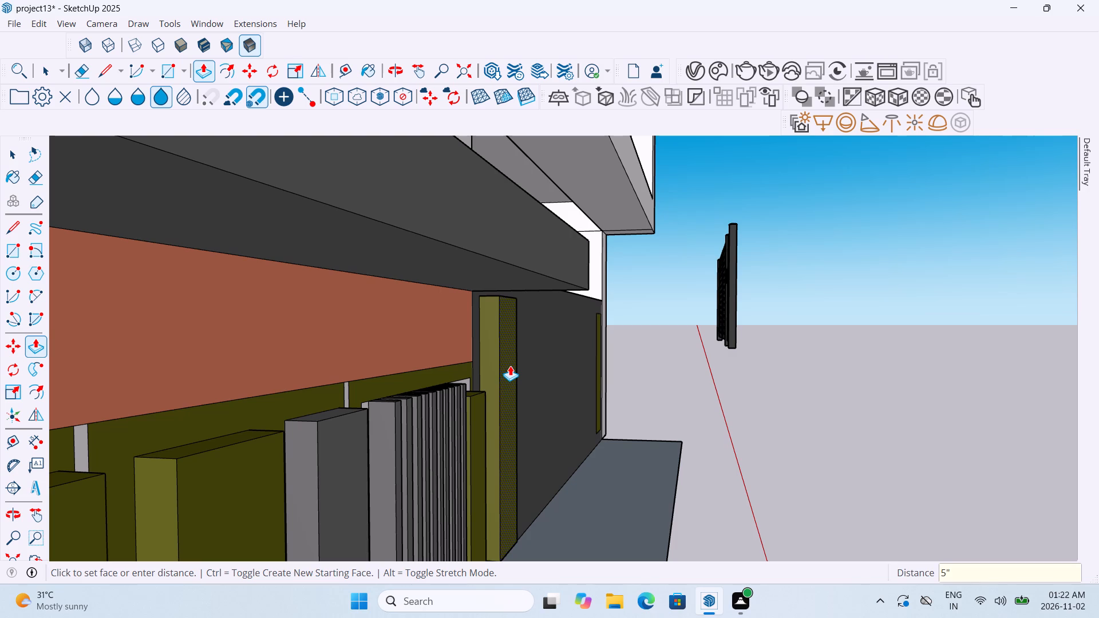
Repeat the 5" outward extrusion on the olive rectangle at the opposite end of the grey wall.
middle_drag(677, 375, 546, 422)
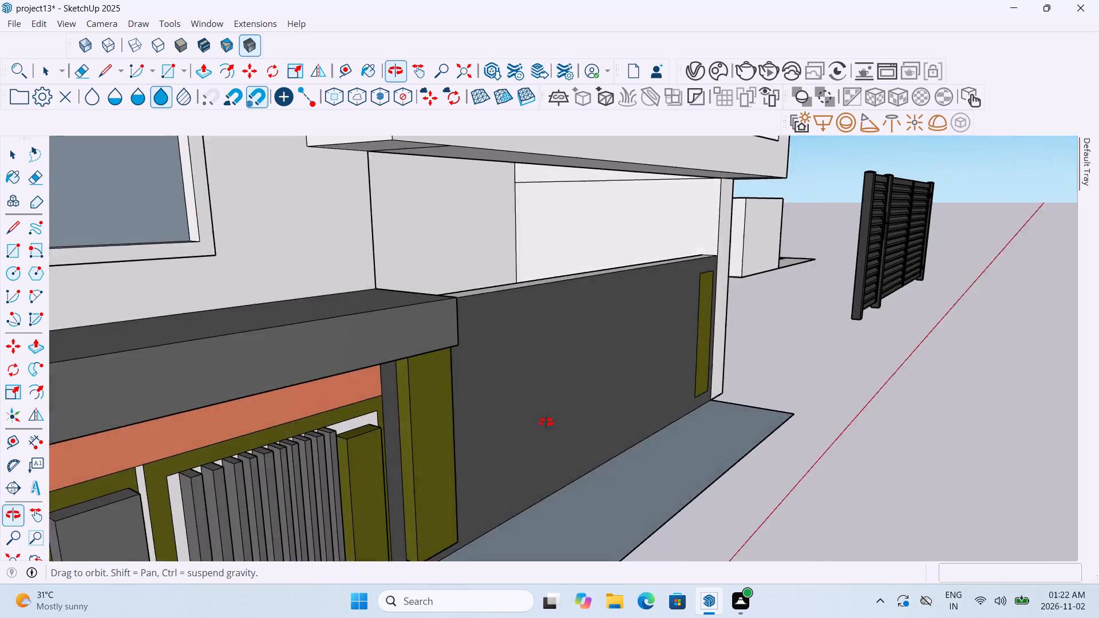
middle_drag(546, 422, 450, 397)
middle_drag(901, 372, 791, 398)
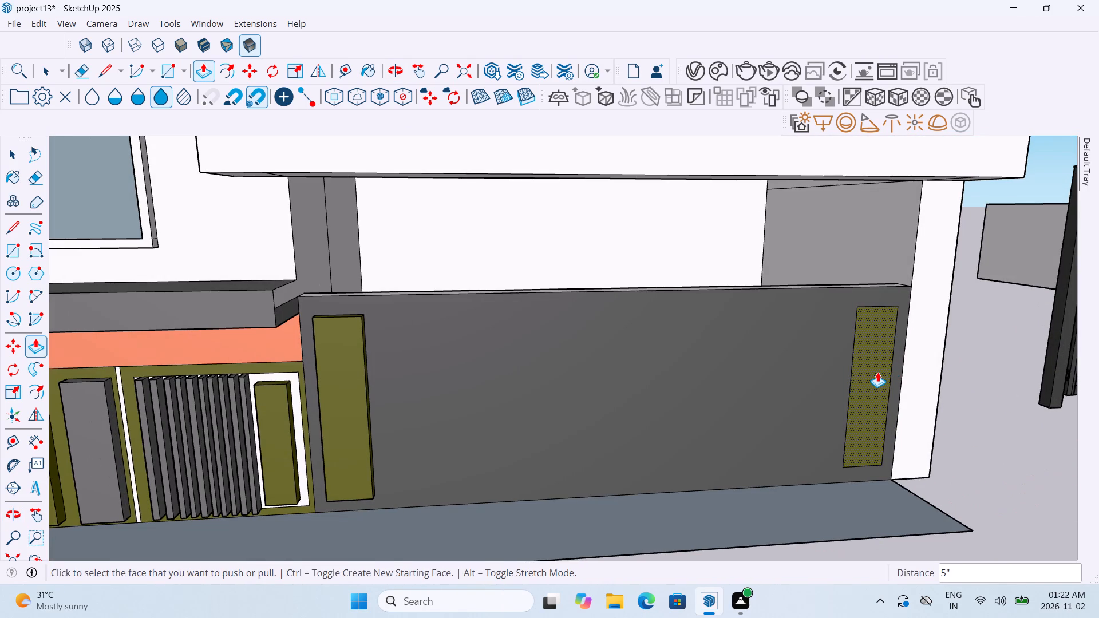
double_click(877, 372)
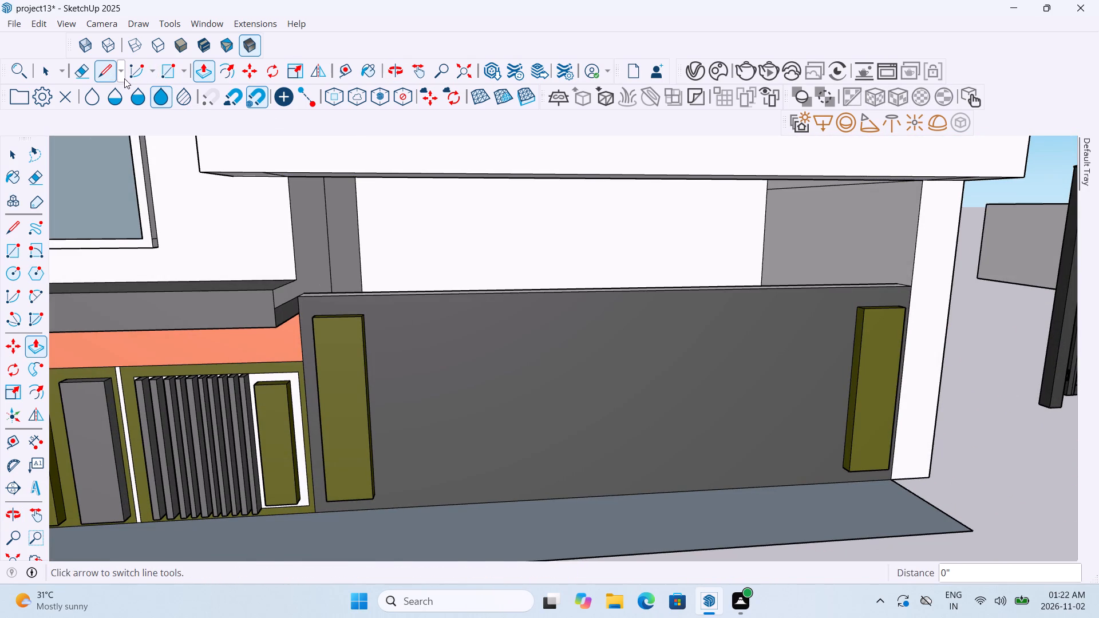
Draw a 7' vertical line from the grey wall's top edge to its base, just inside the olive panel near the slats.
click(107, 77)
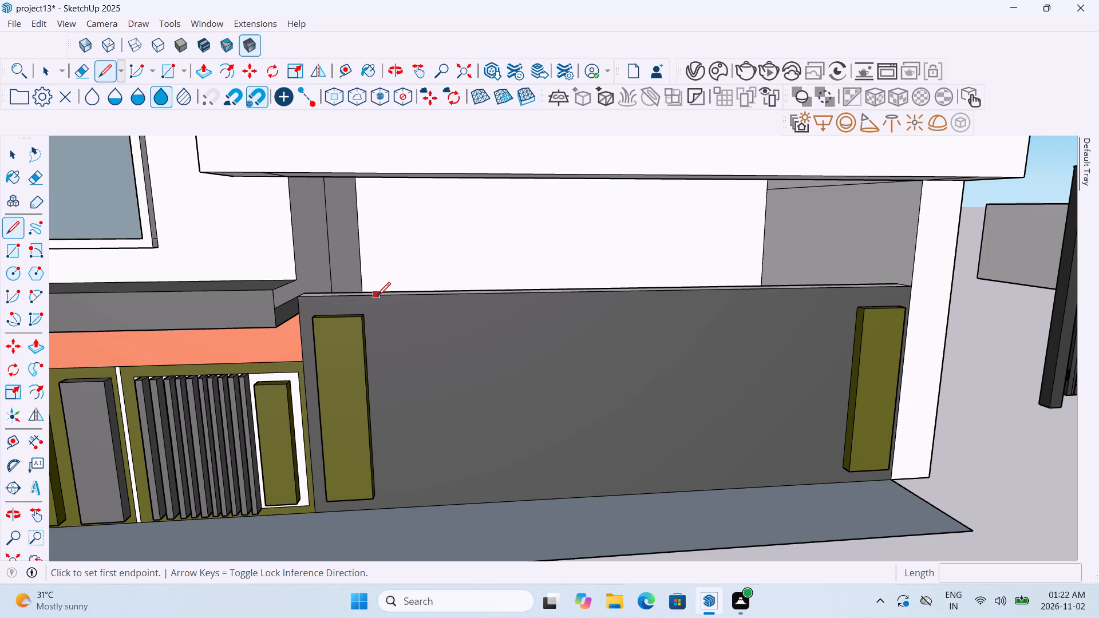
click(370, 297)
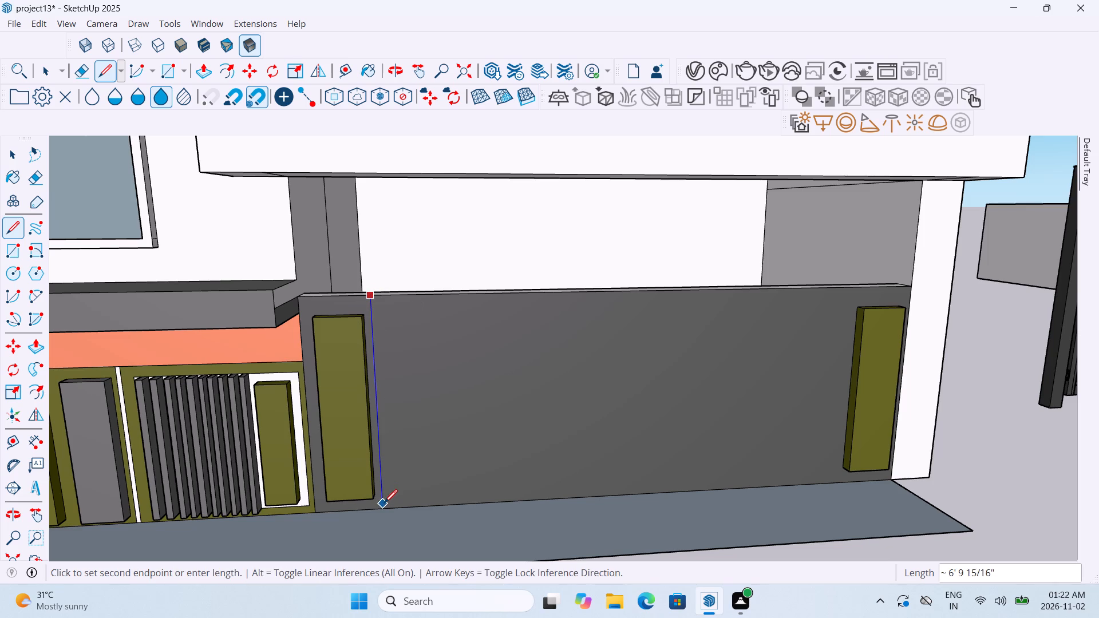
click(384, 506)
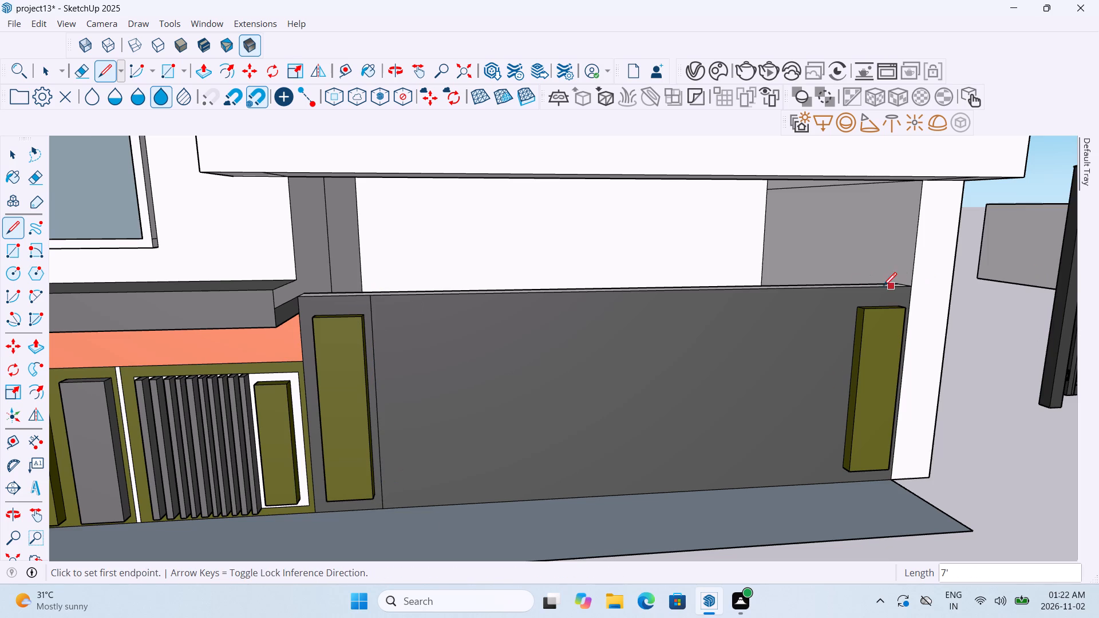
Draw a vertical line from the grey wall's top edge to its base, just inside the far olive panel.
middle_drag(854, 292, 812, 308)
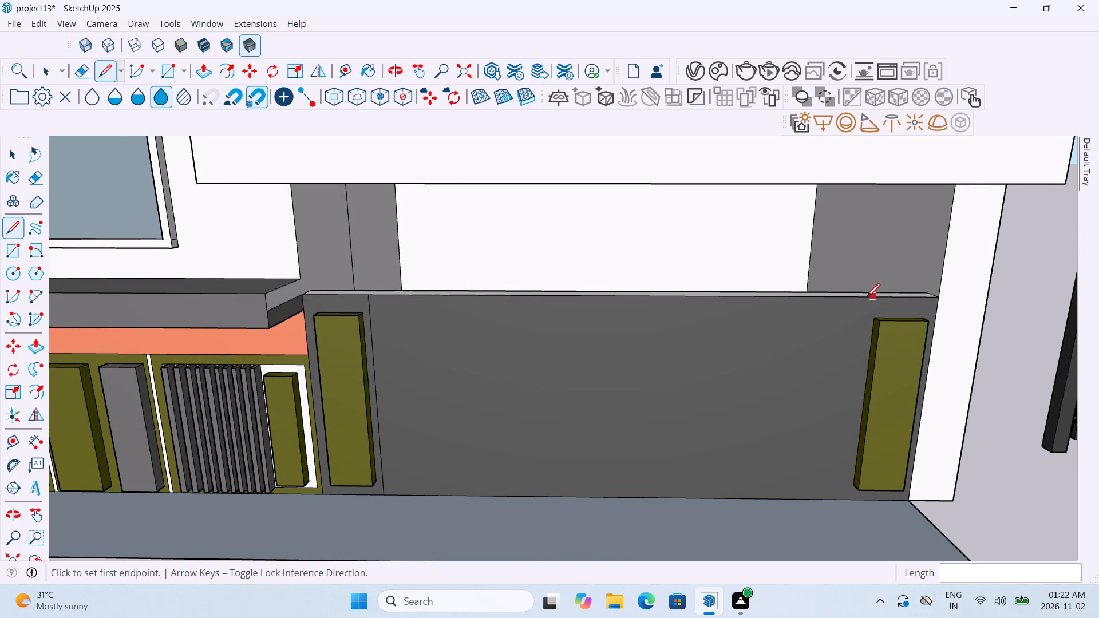
click(868, 296)
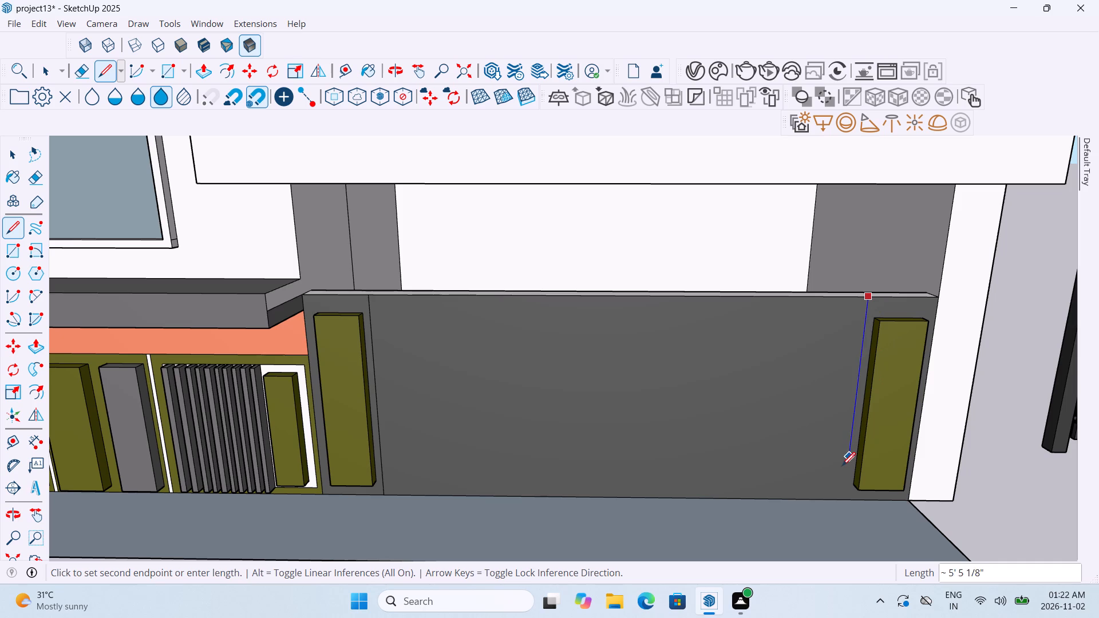
click(842, 496)
scroll(842, 496, down, 4)
key(Escape)
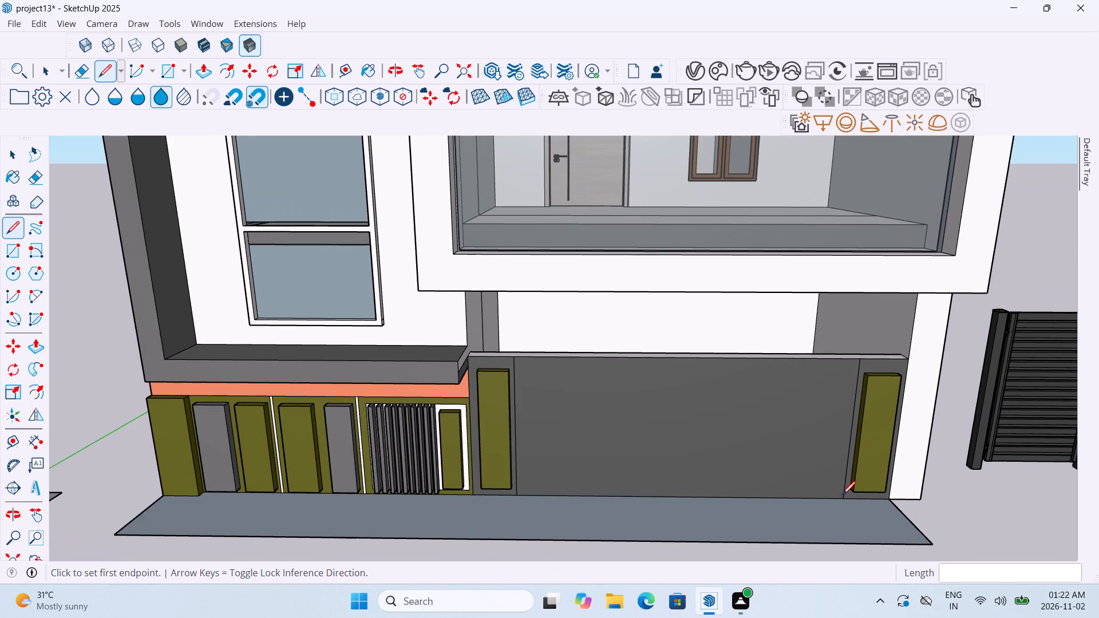
key(Escape)
key(Escape)
Draw 9" lines across the thickness of the grey wall's top, continuing both vertical lines to the back edge.
scroll(533, 338, up, 4)
middle_drag(524, 354, 513, 437)
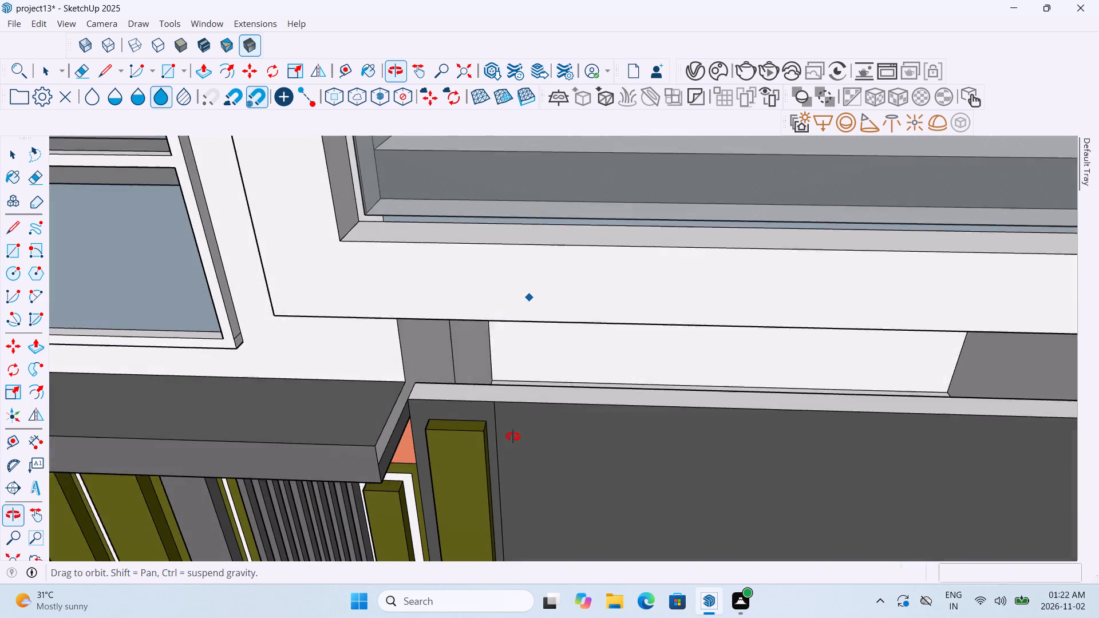
middle_drag(513, 437, 513, 437)
click(493, 409)
click(495, 390)
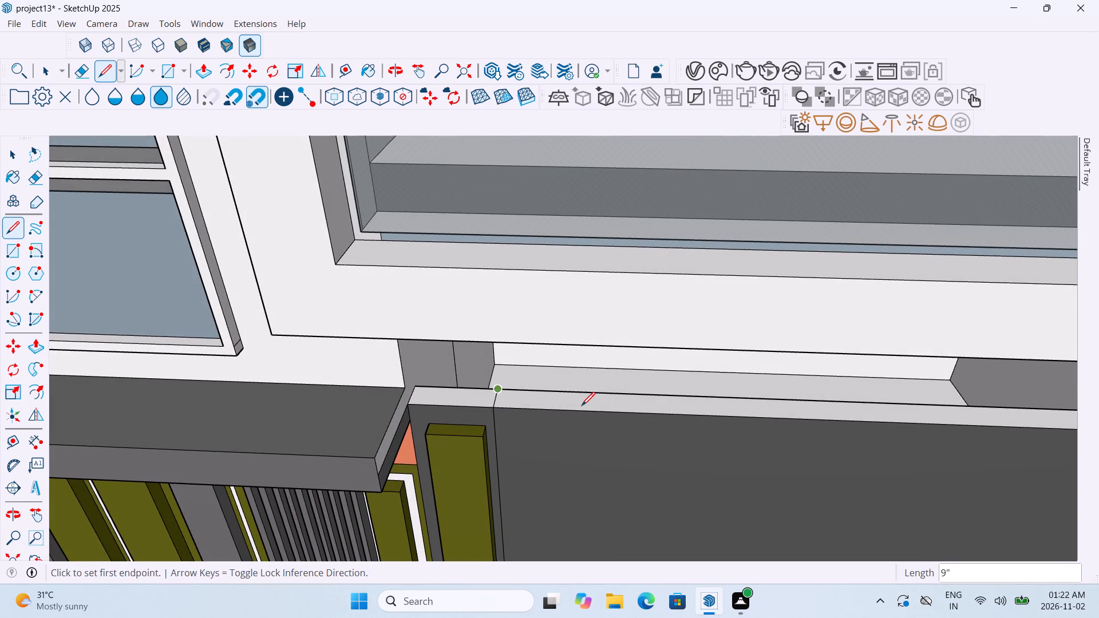
scroll(582, 407, down, 6)
scroll(914, 411, up, 6)
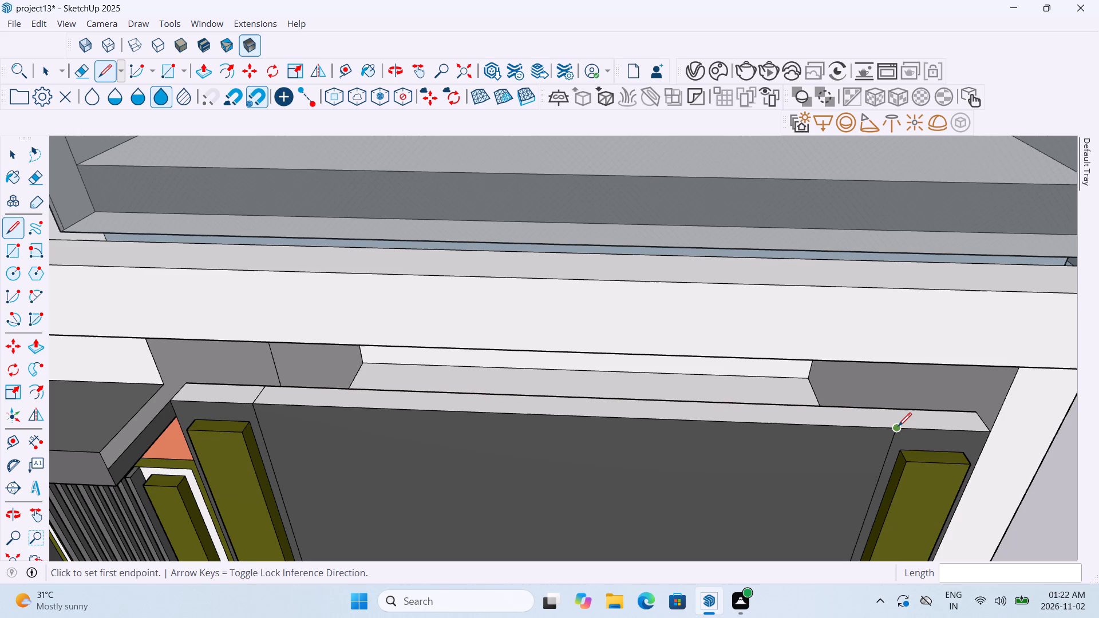
click(898, 427)
click(891, 407)
scroll(891, 407, down, 1)
middle_drag(891, 407, 911, 288)
scroll(911, 288, down, 6)
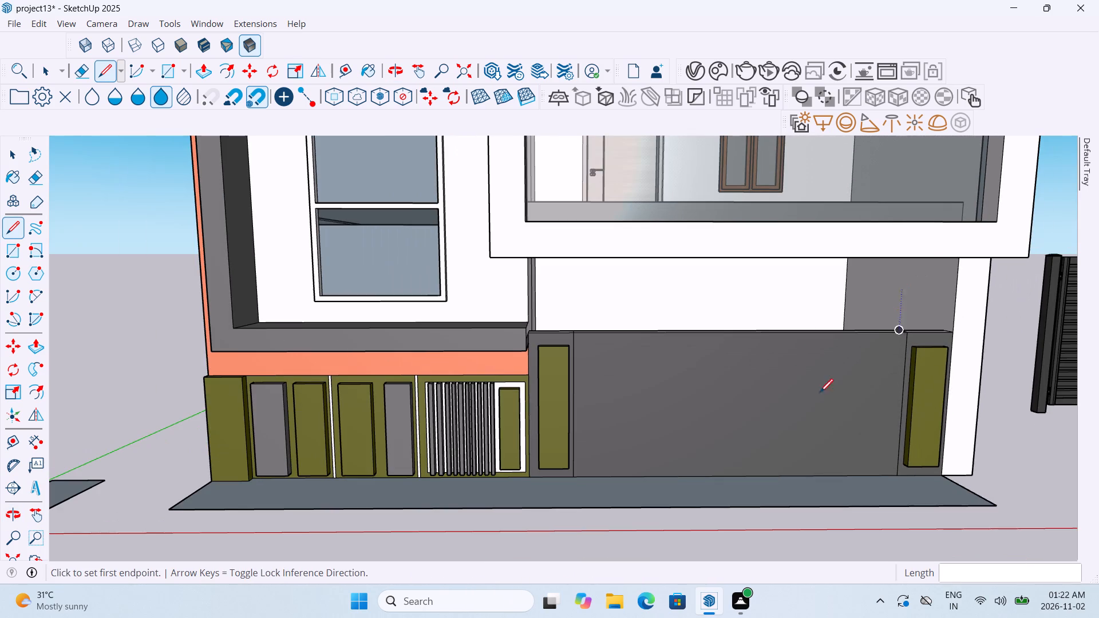
Delete the grey wall faces between the two vertical lines to make an opening for the gate.
click(211, 73)
click(642, 376)
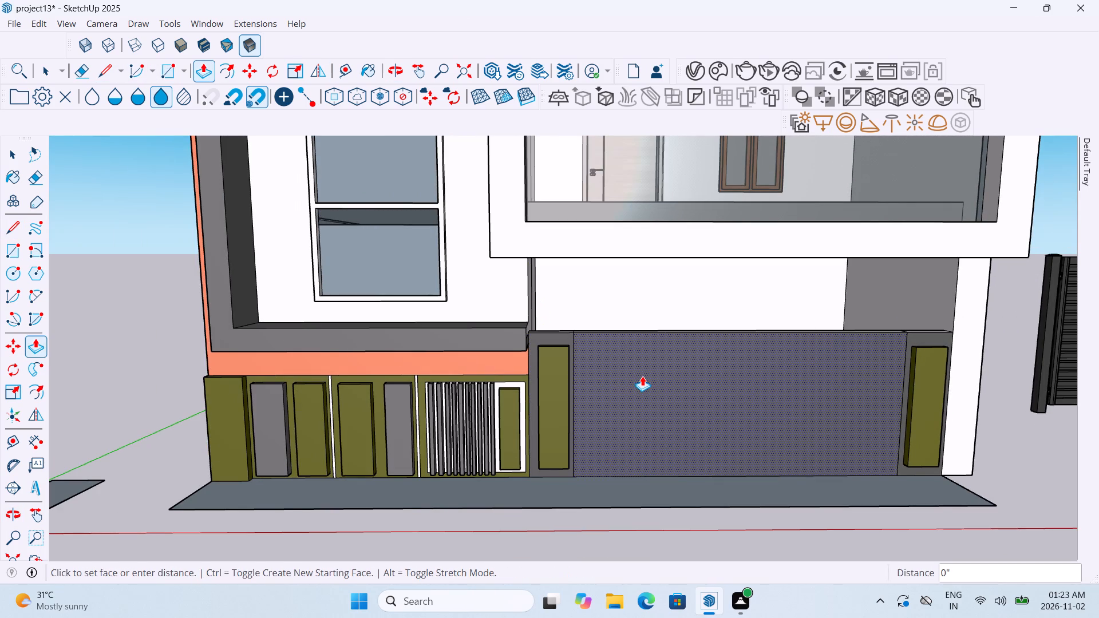
key(Delete)
click(649, 380)
key(Delete)
scroll(687, 391, down, 5)
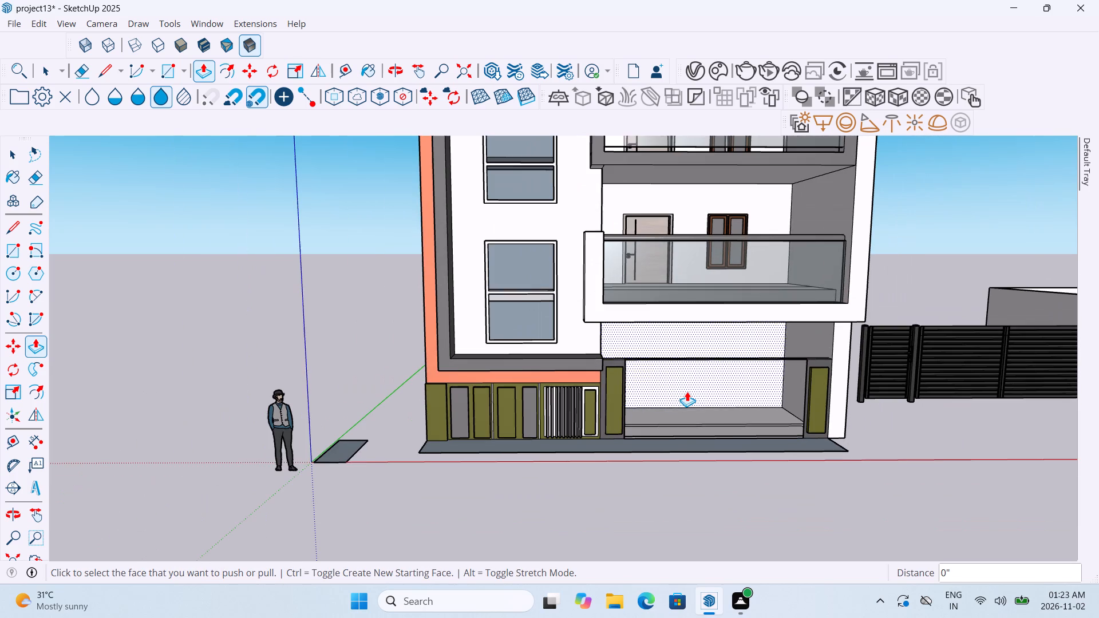
key(Escape)
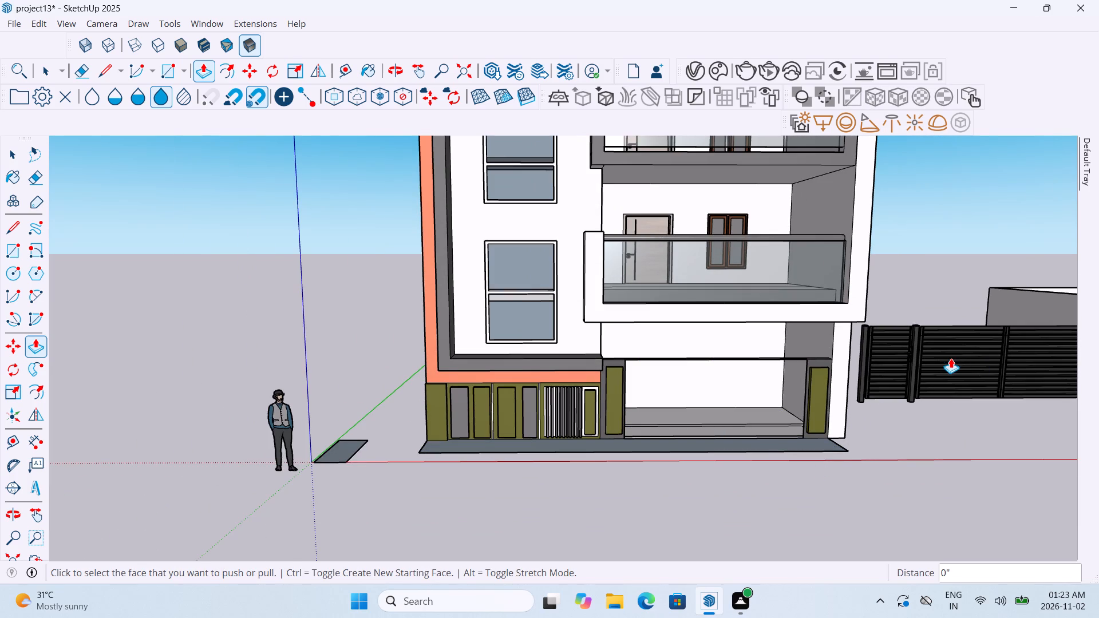
Move the black gate about 19' to the front of the new wall opening.
key(m)
click(929, 365)
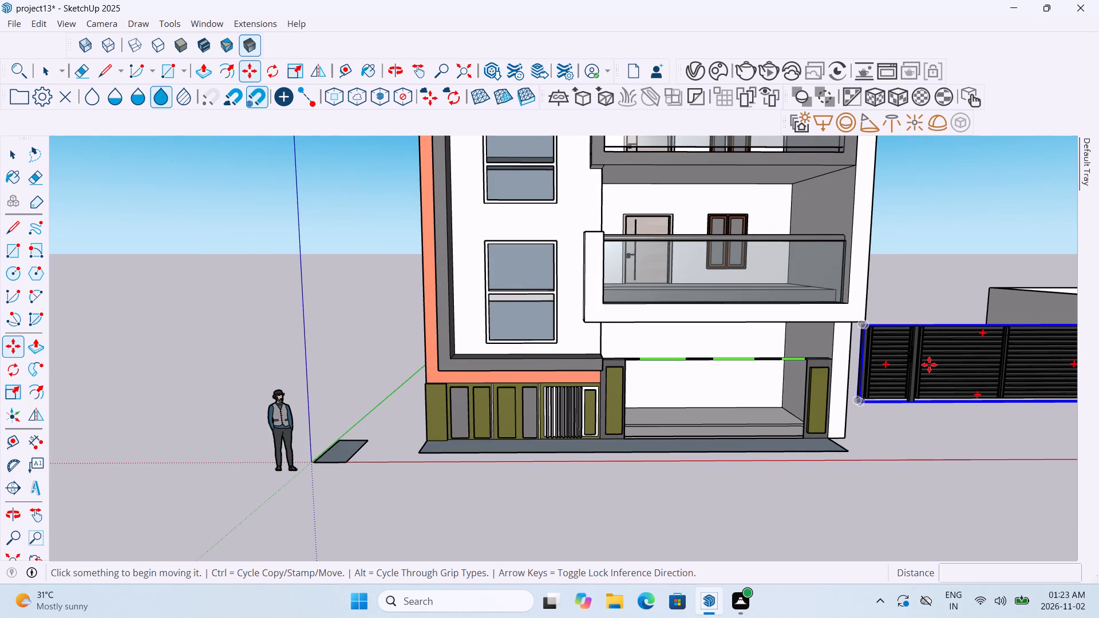
scroll(696, 403, up, 7)
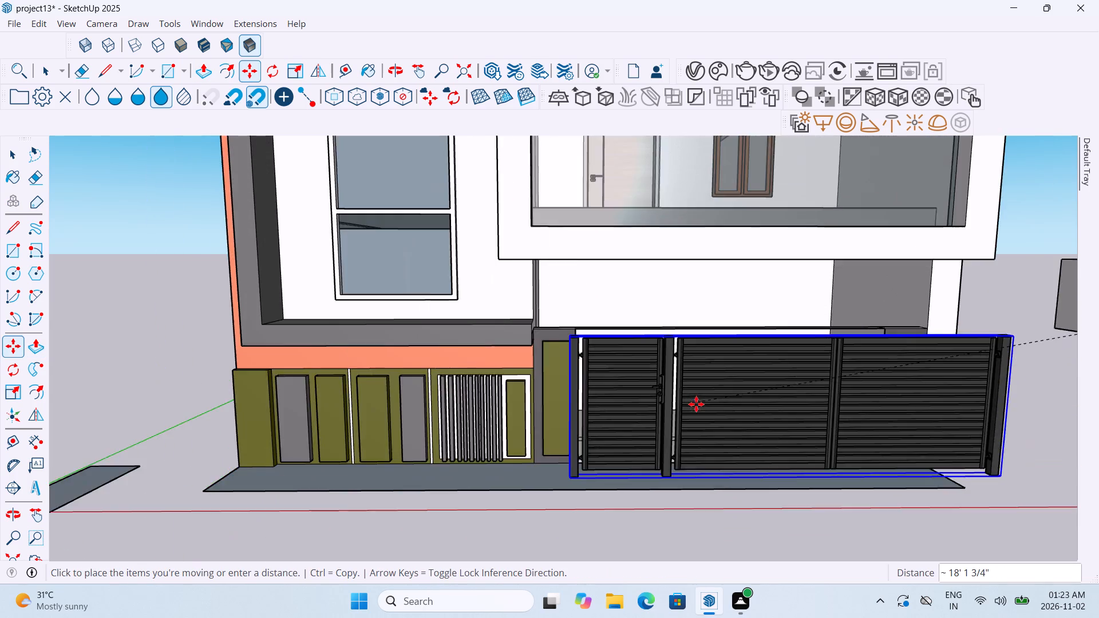
scroll(696, 404, up, 3)
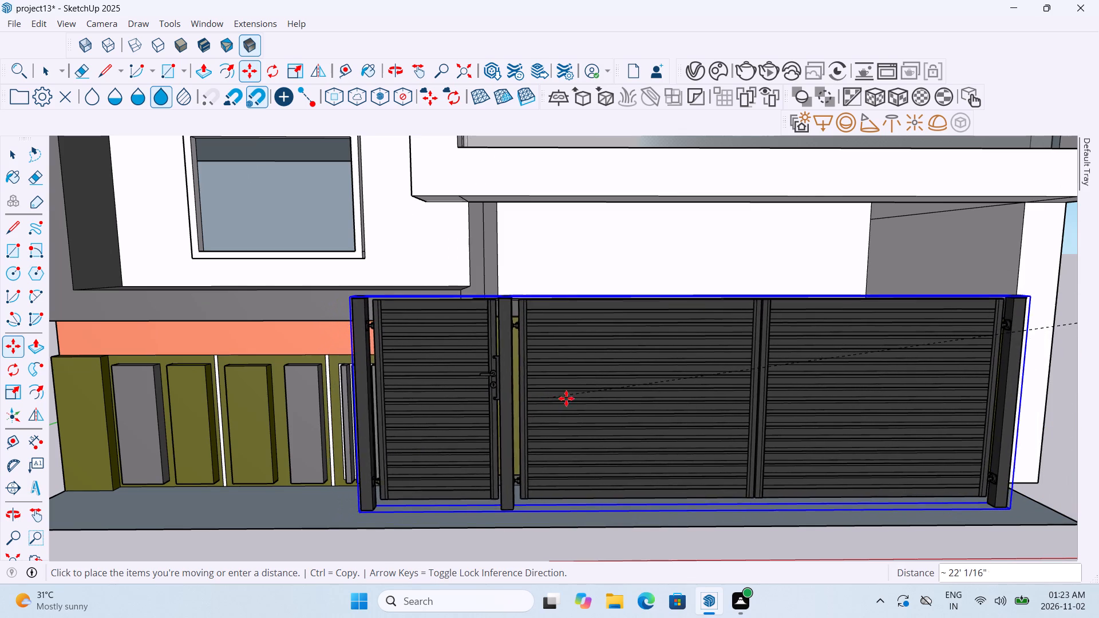
click(665, 402)
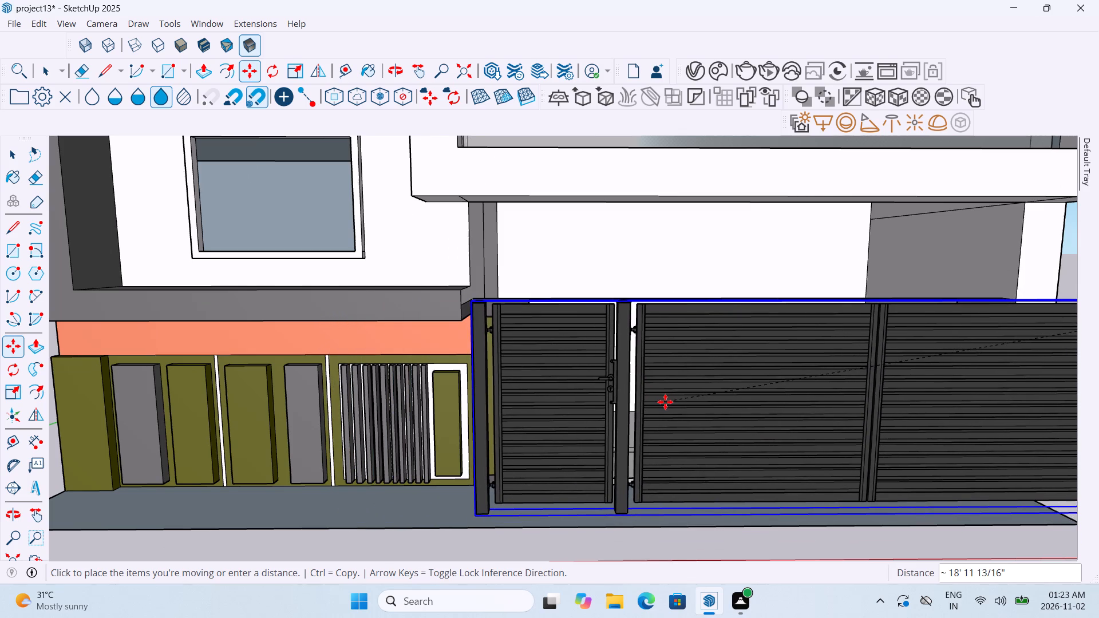
scroll(665, 403, down, 5)
Scale the black gate uniformly to 0.90 from its lower corner near the slatted panels.
key(s)
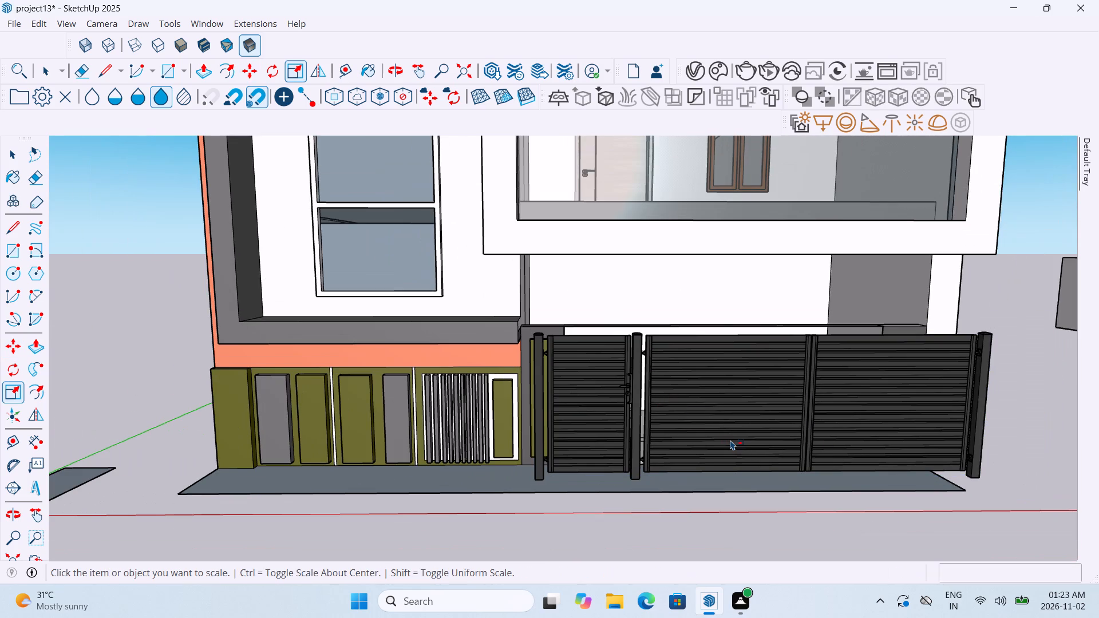
key(Return)
click(535, 478)
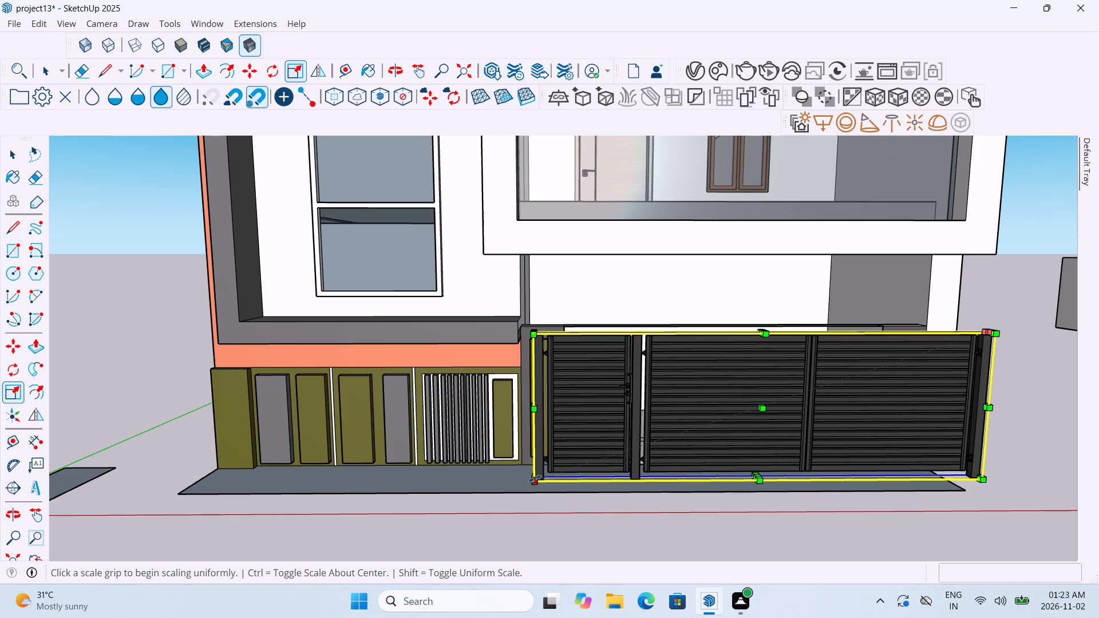
click(537, 478)
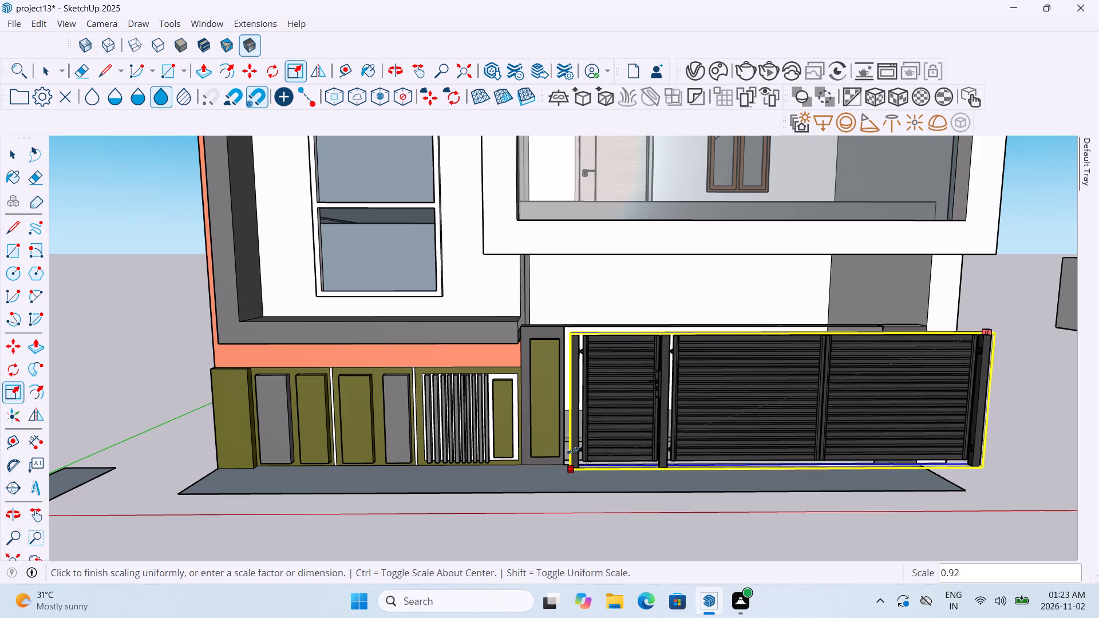
click(575, 447)
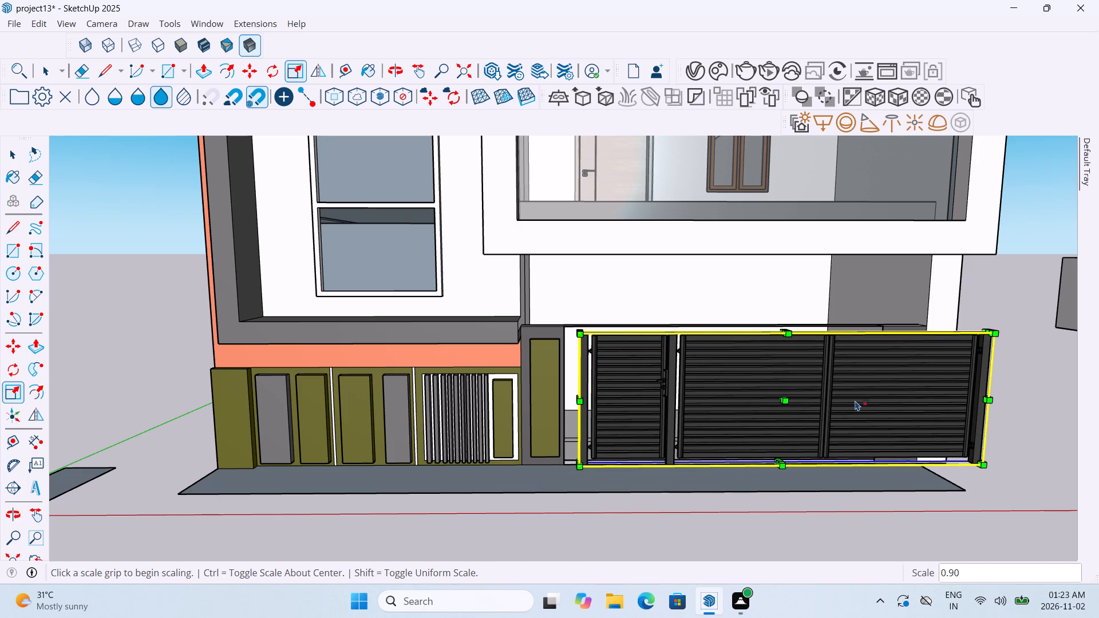
key(Escape)
Move the gate by its lower corner onto the bottom corner of the wall opening nearest the slatted panels.
click(932, 378)
key(m)
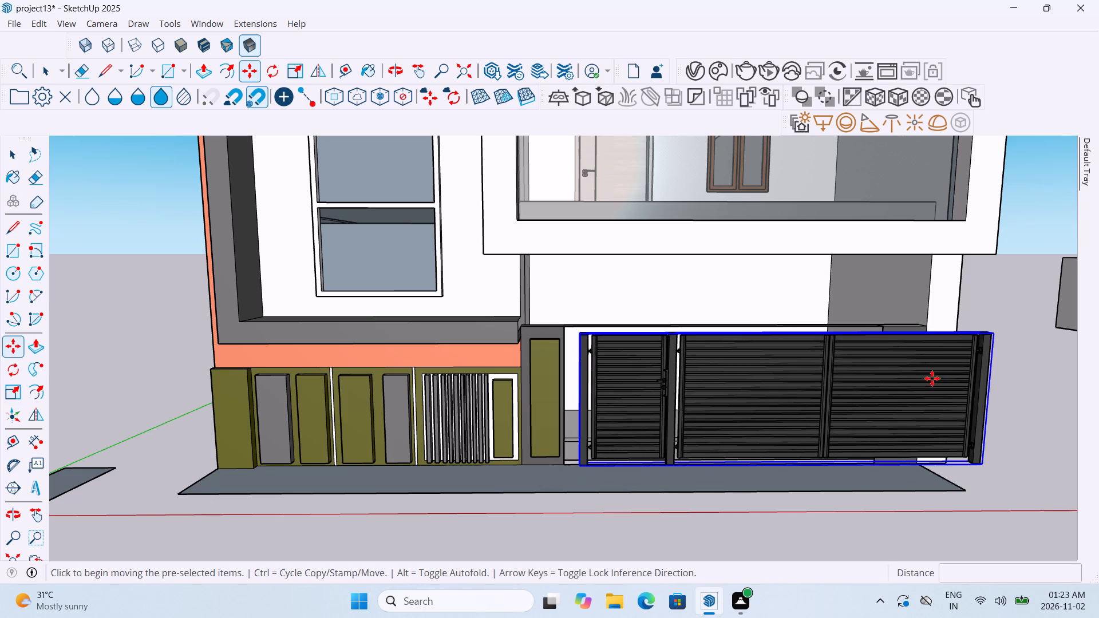
key(Return)
scroll(579, 467, up, 12)
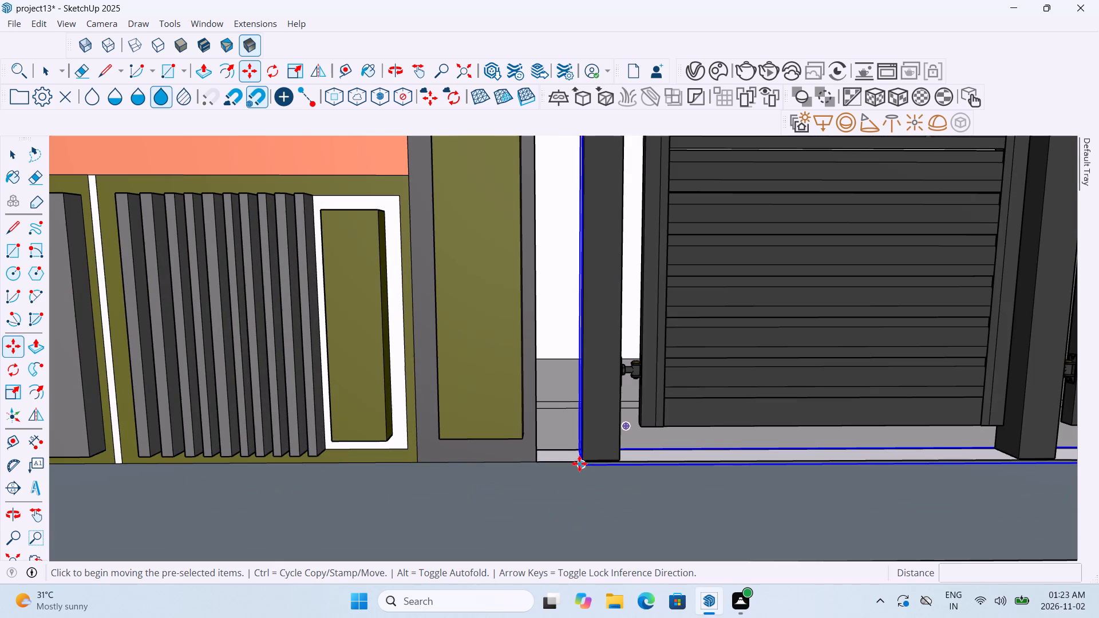
click(583, 468)
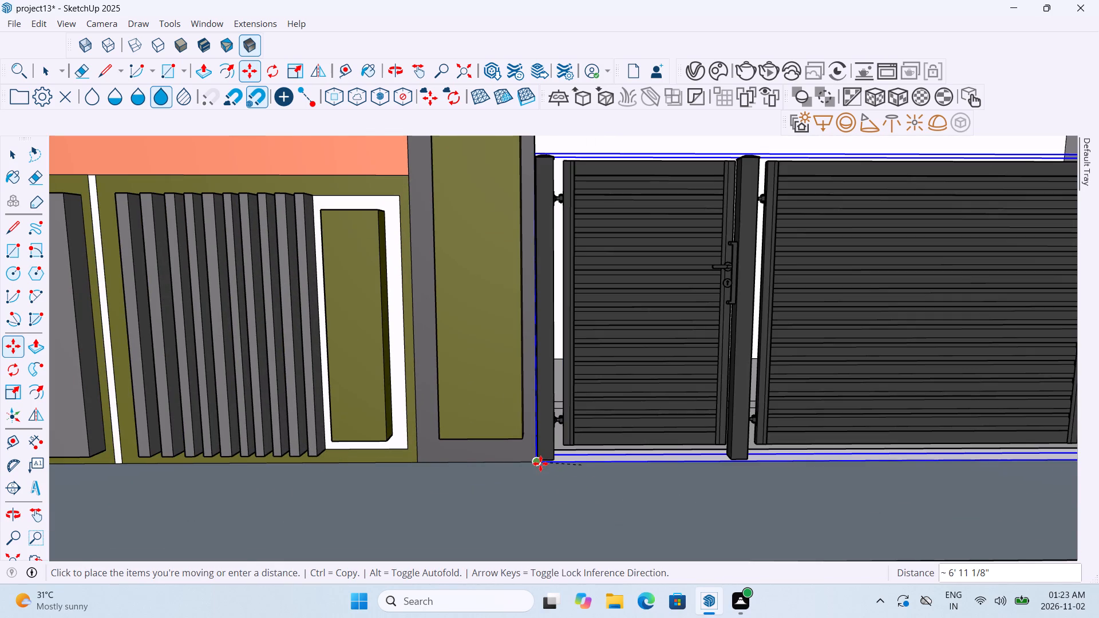
click(540, 463)
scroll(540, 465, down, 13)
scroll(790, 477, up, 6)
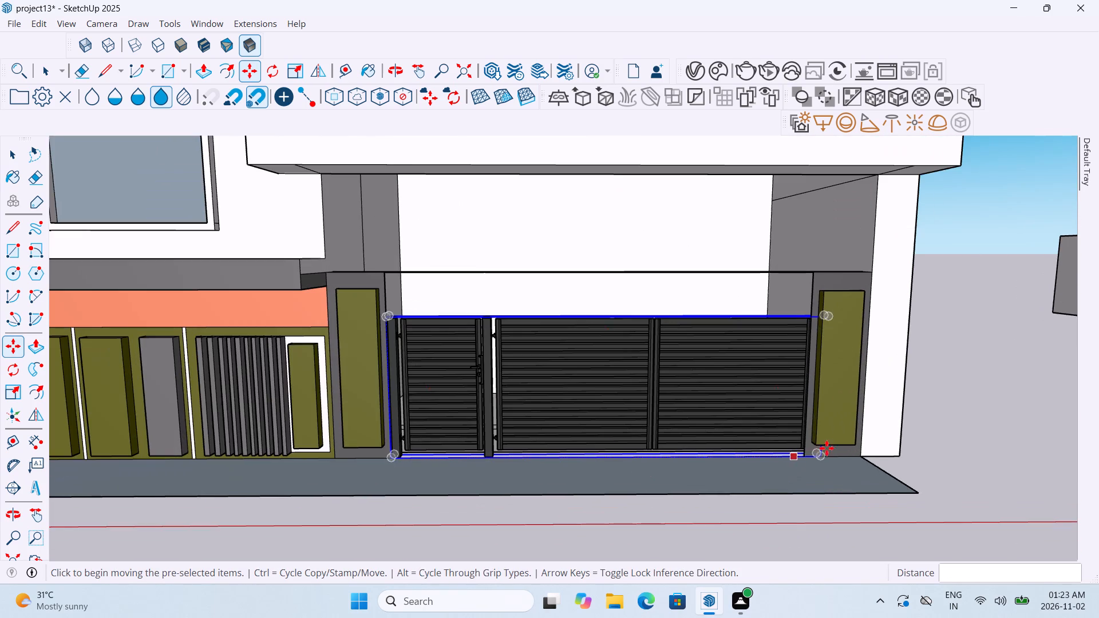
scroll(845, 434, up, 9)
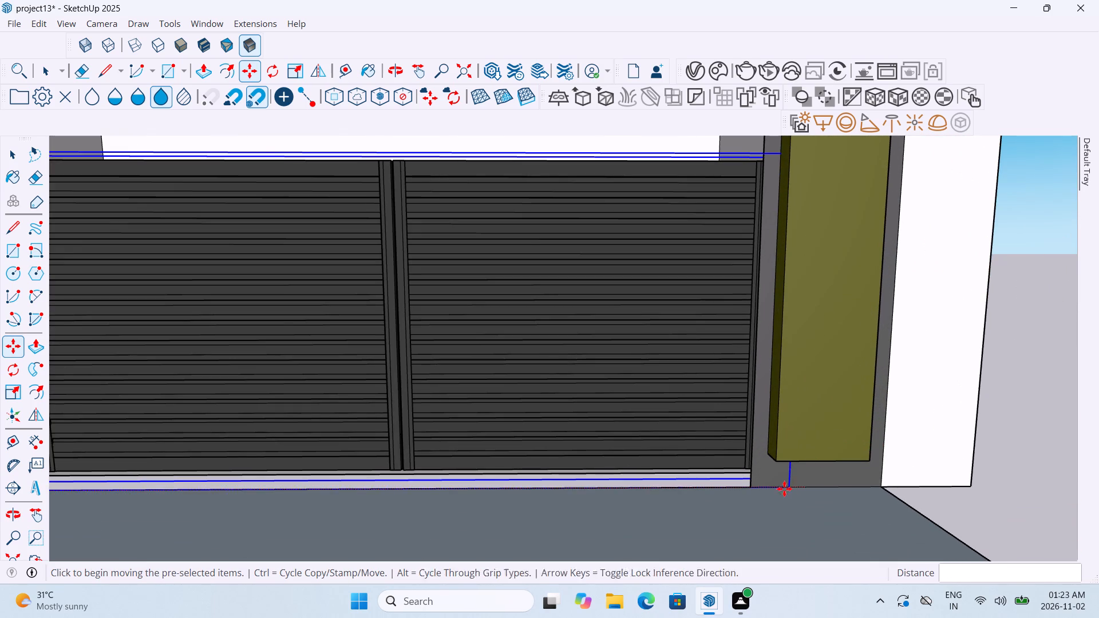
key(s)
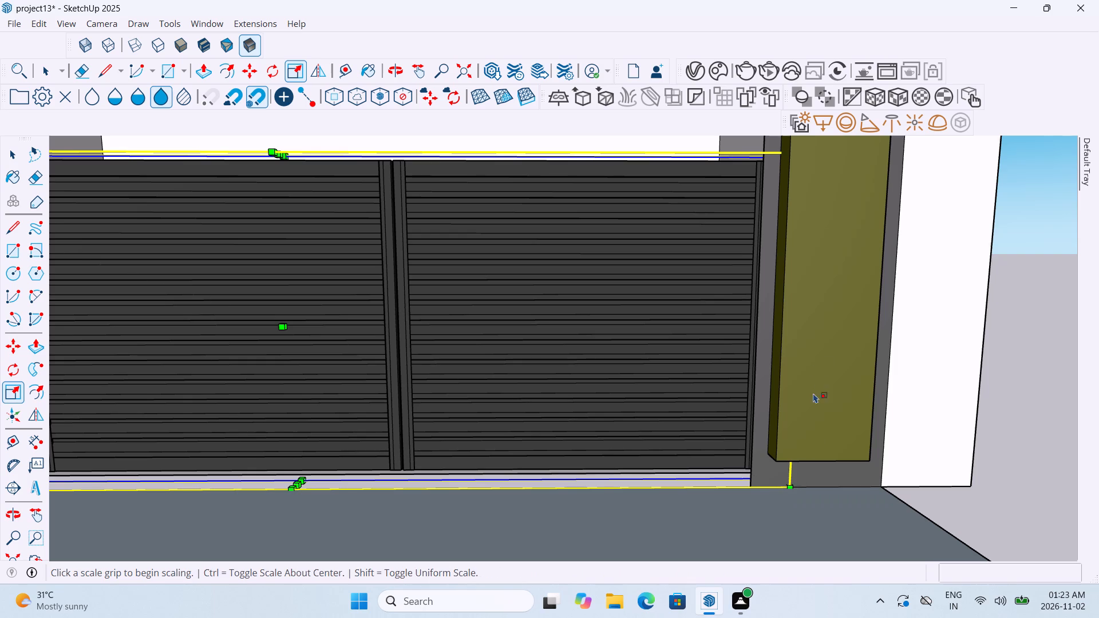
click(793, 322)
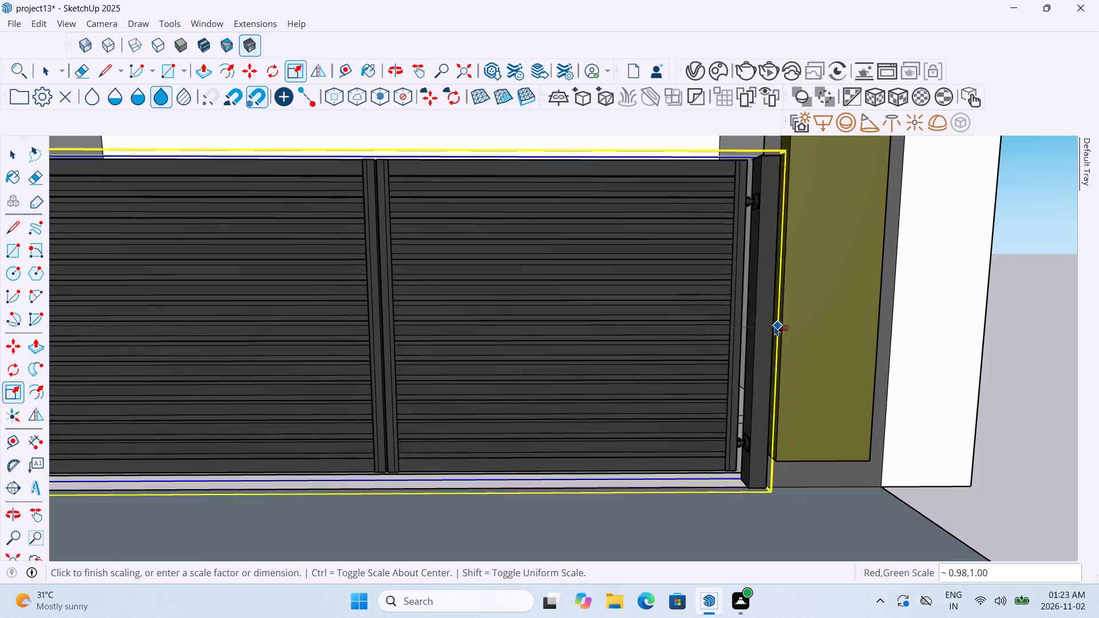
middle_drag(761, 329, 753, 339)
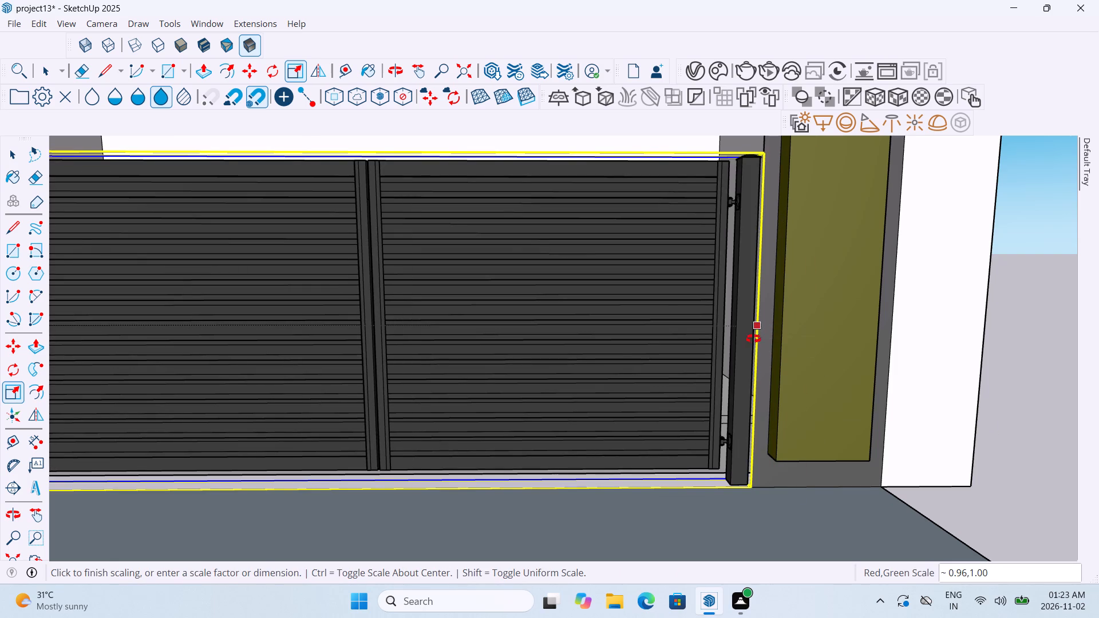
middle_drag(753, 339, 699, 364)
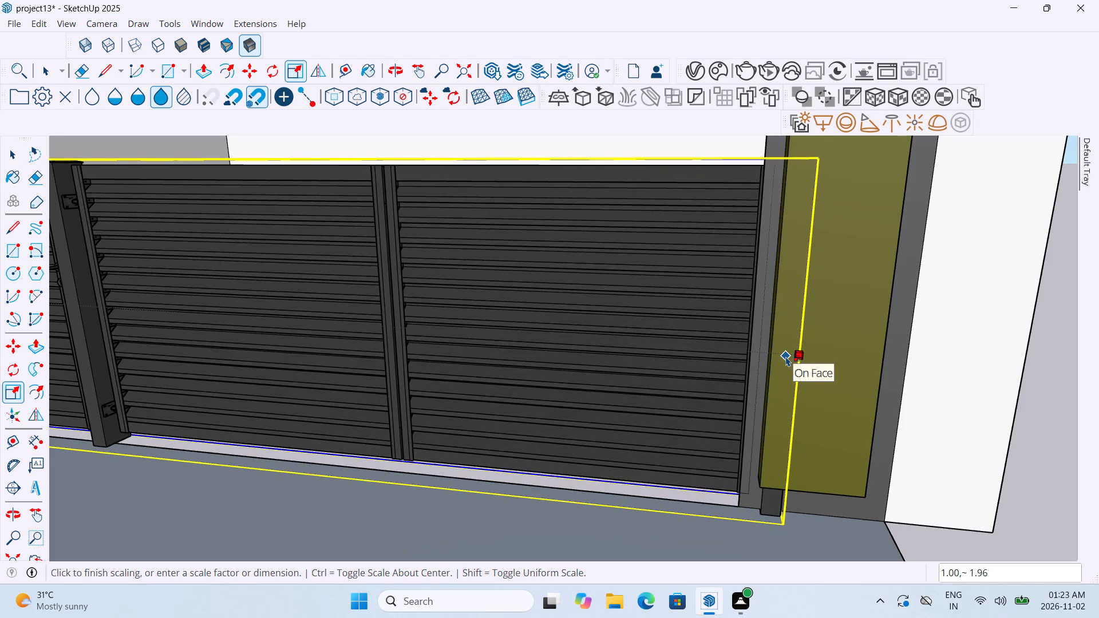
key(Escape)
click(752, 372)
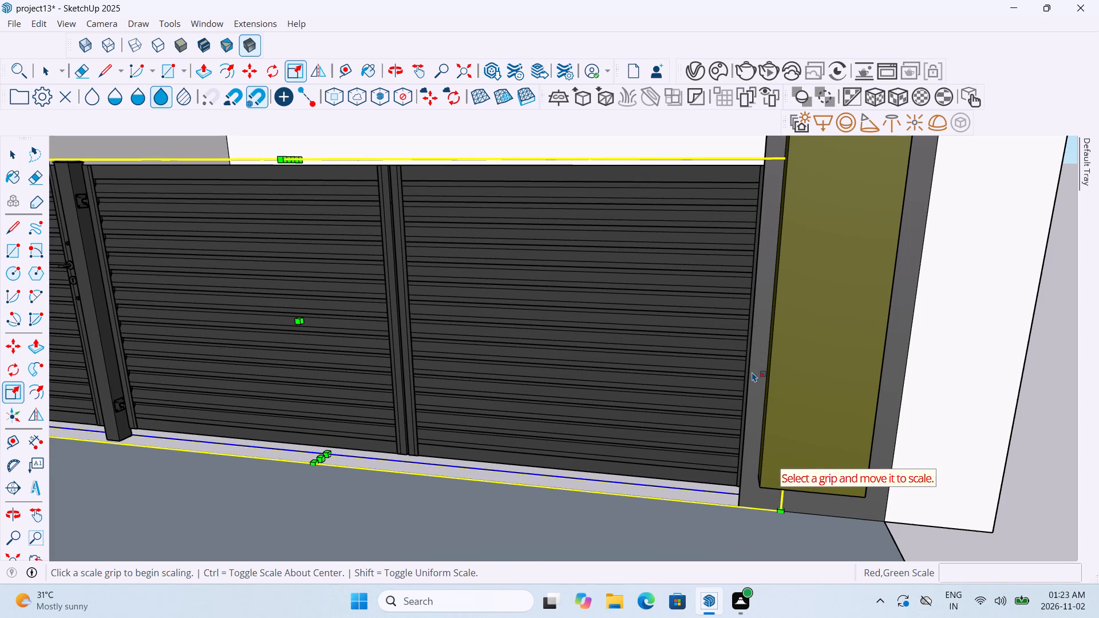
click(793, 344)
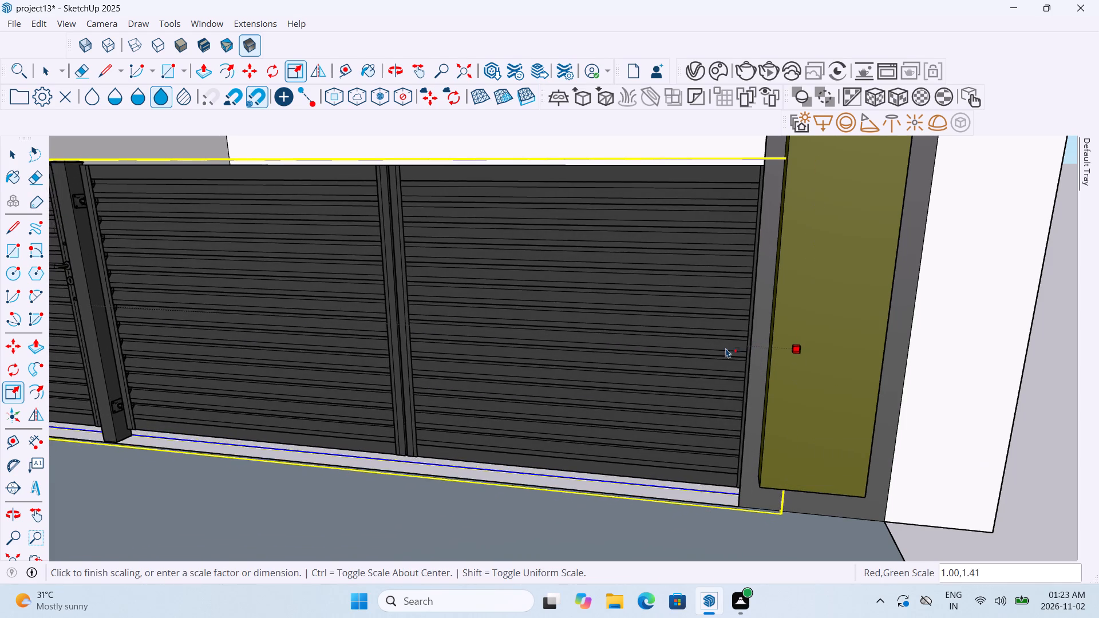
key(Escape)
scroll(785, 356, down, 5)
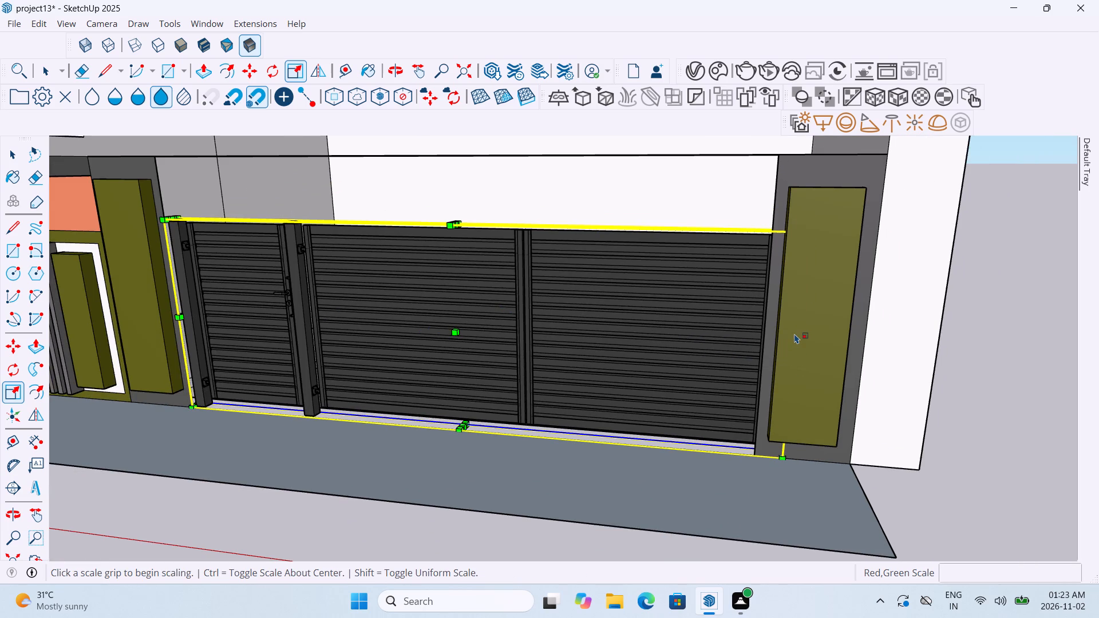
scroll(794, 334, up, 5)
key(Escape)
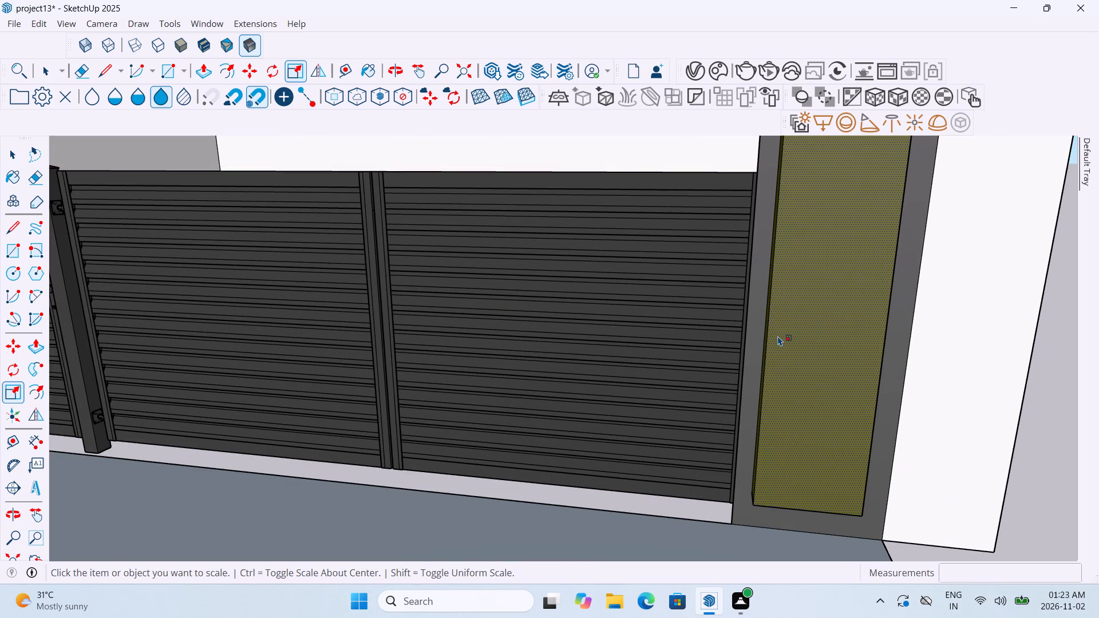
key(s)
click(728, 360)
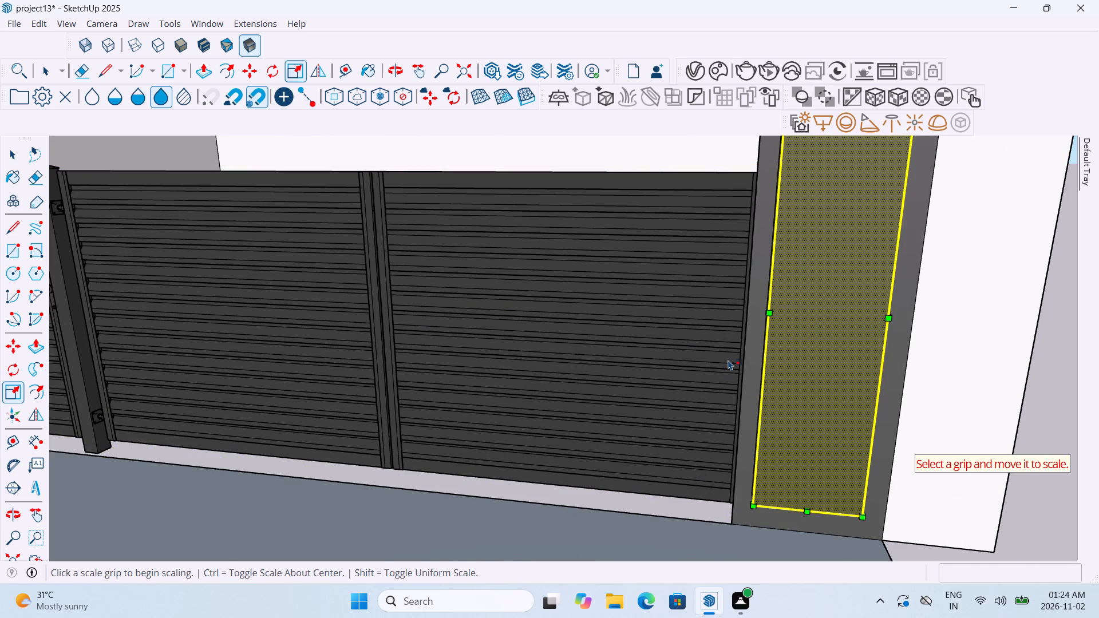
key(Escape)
Scale the black gate to about 0.96 along its length so its end post meets the wall opening beside the olive panel.
click(721, 363)
key(s)
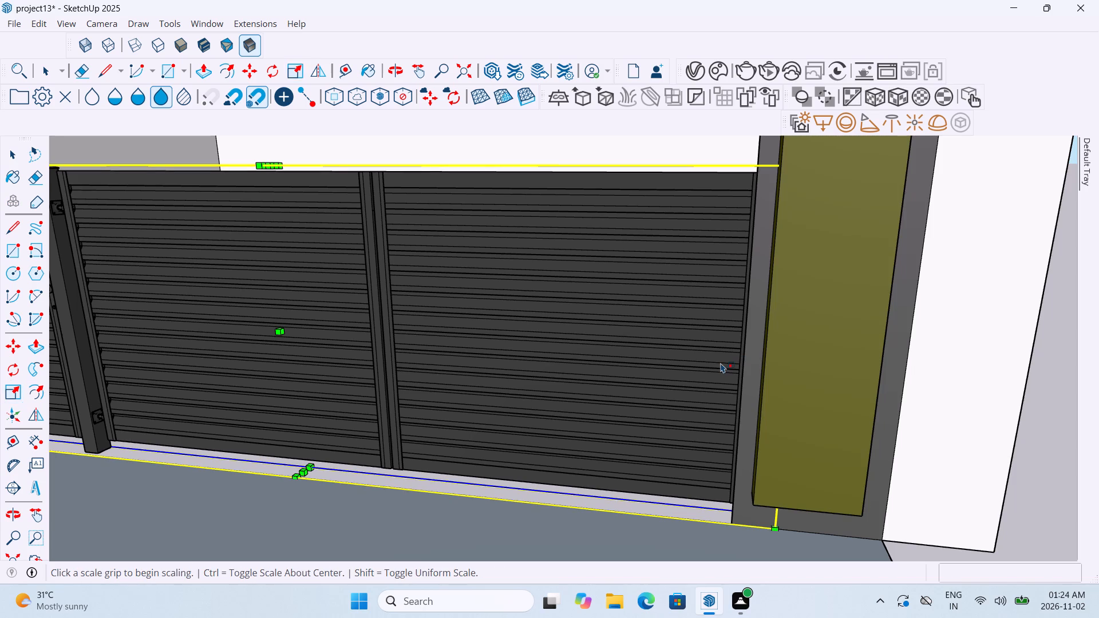
scroll(774, 346, up, 4)
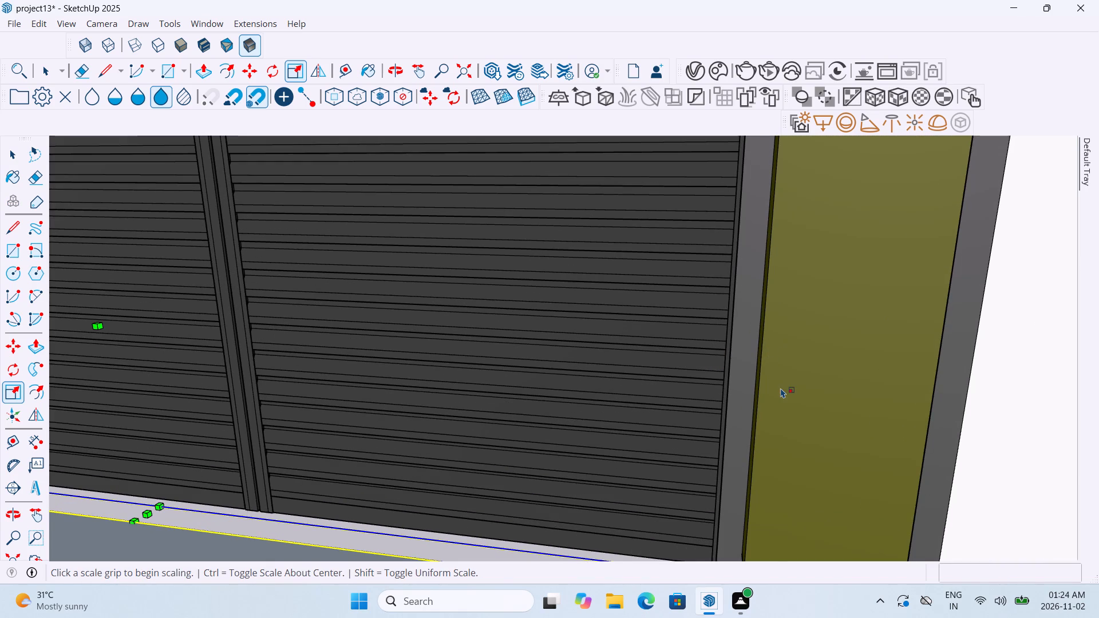
scroll(781, 389, down, 6)
click(790, 374)
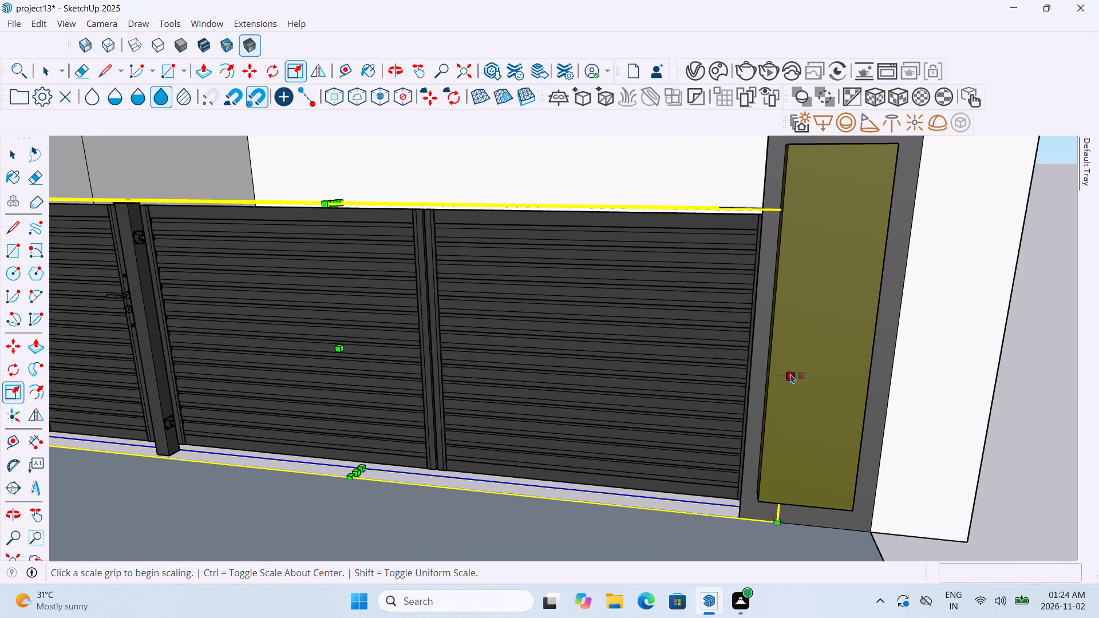
click(757, 370)
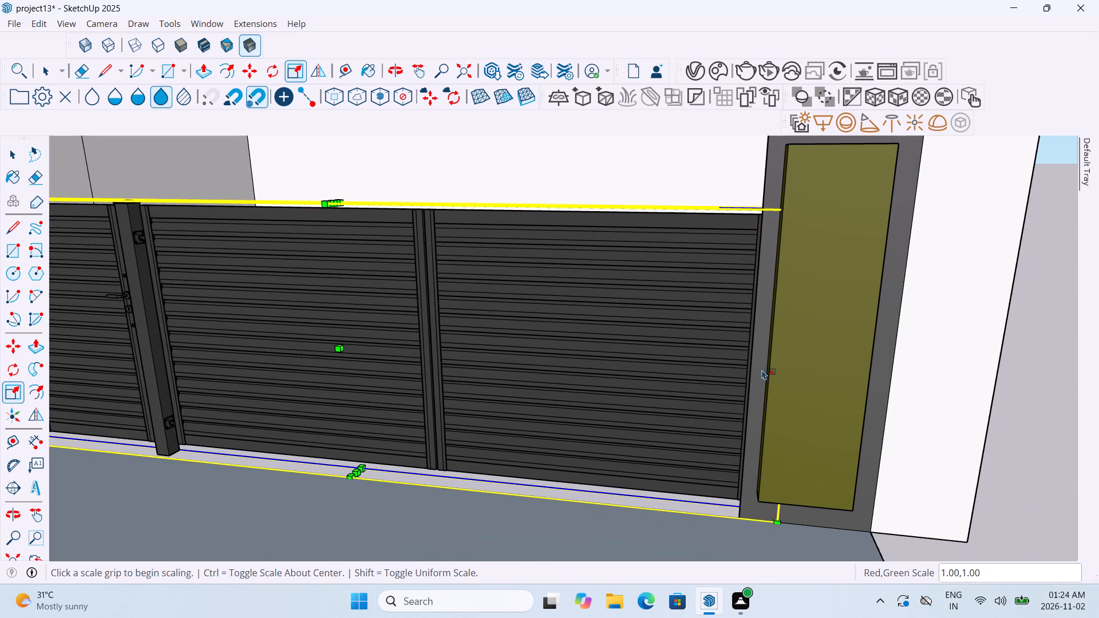
click(792, 374)
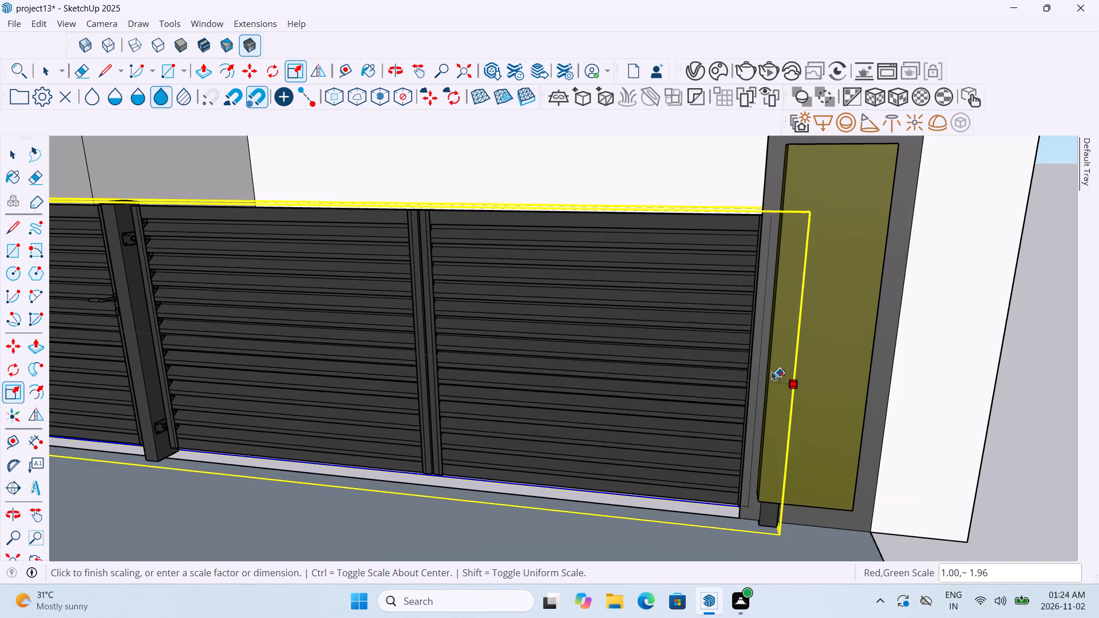
click(753, 365)
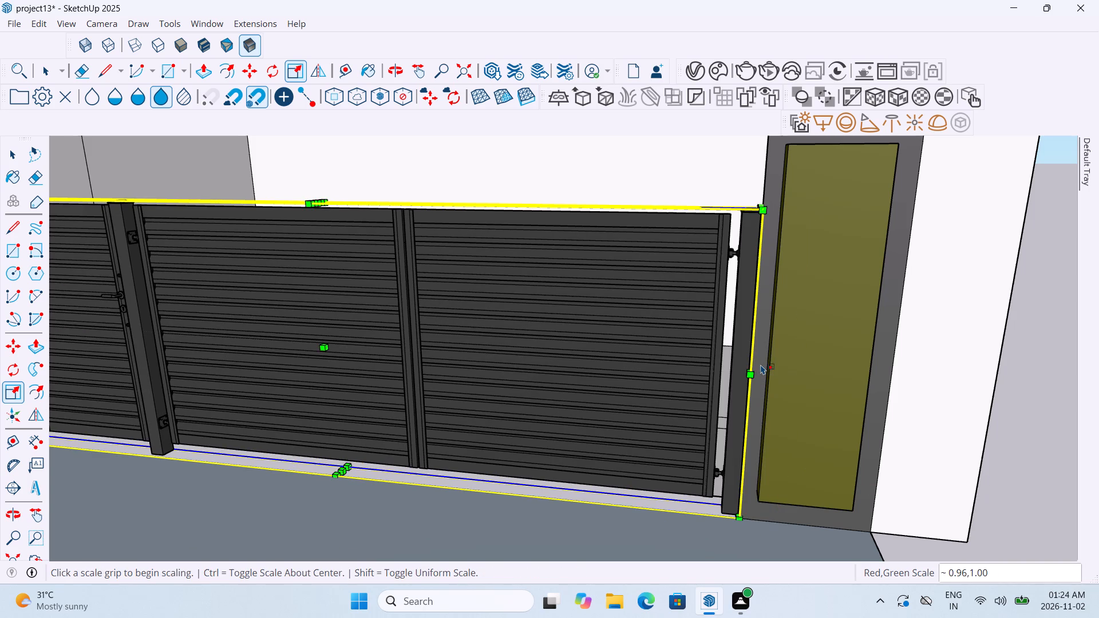
Scale the gate from its upper edge to the top of the opening, about 1.31 in height and -26.74 in depth.
scroll(761, 365, up, 4)
scroll(761, 365, down, 8)
middle_drag(638, 367, 689, 319)
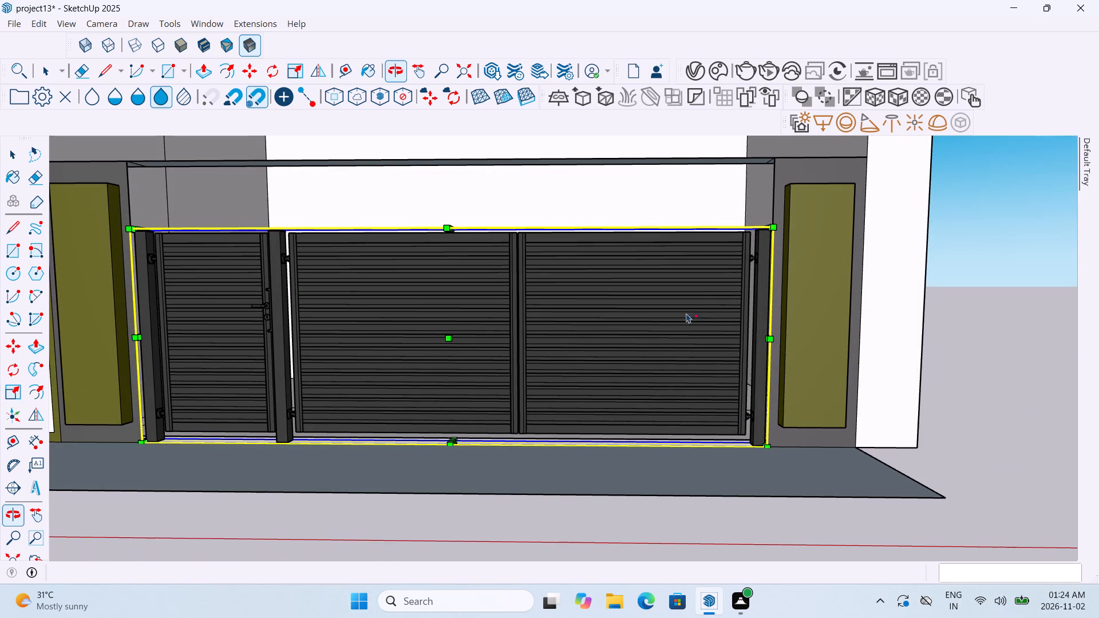
click(446, 227)
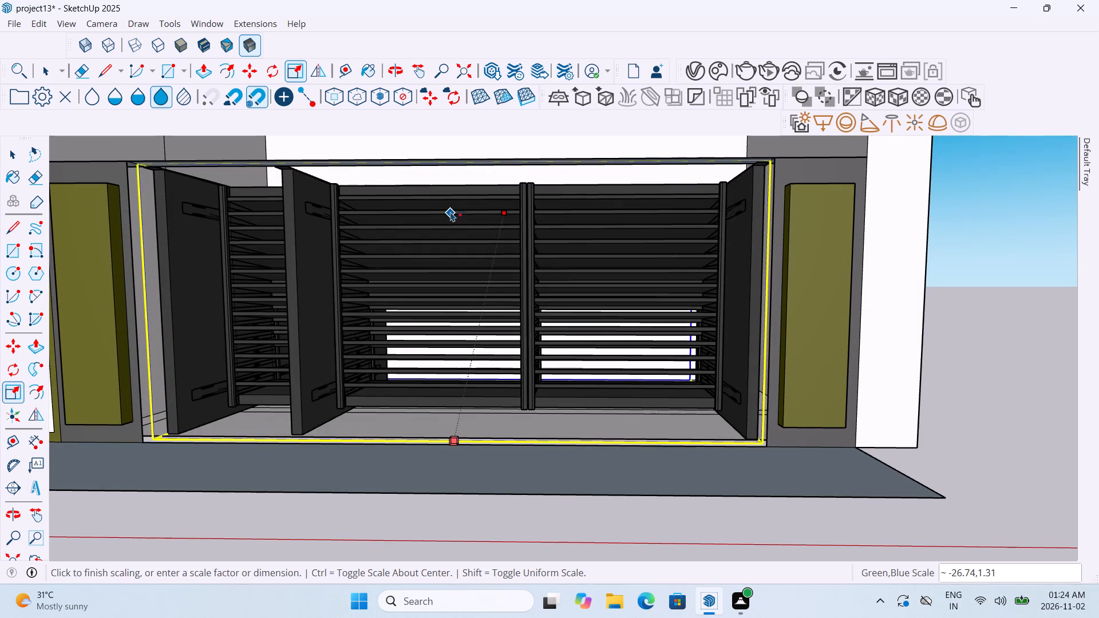
scroll(450, 221, down, 3)
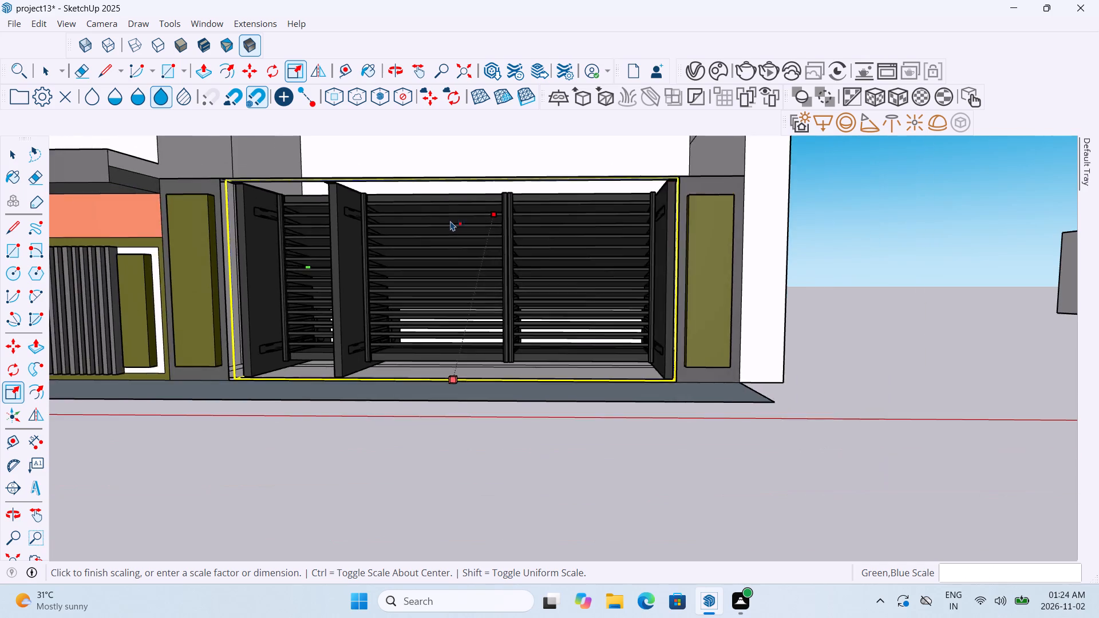
scroll(450, 221, down, 2)
click(450, 221)
scroll(441, 263, down, 1)
middle_drag(414, 319, 444, 327)
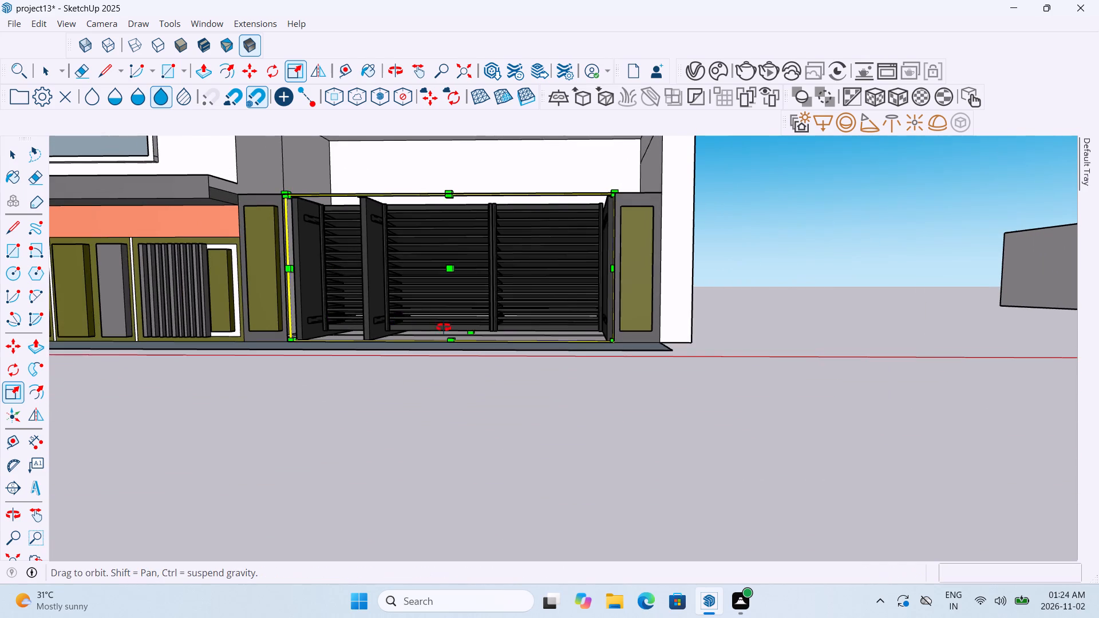
middle_drag(444, 327, 476, 334)
scroll(475, 334, down, 11)
middle_drag(473, 373, 464, 381)
scroll(465, 381, down, 6)
scroll(462, 365, up, 2)
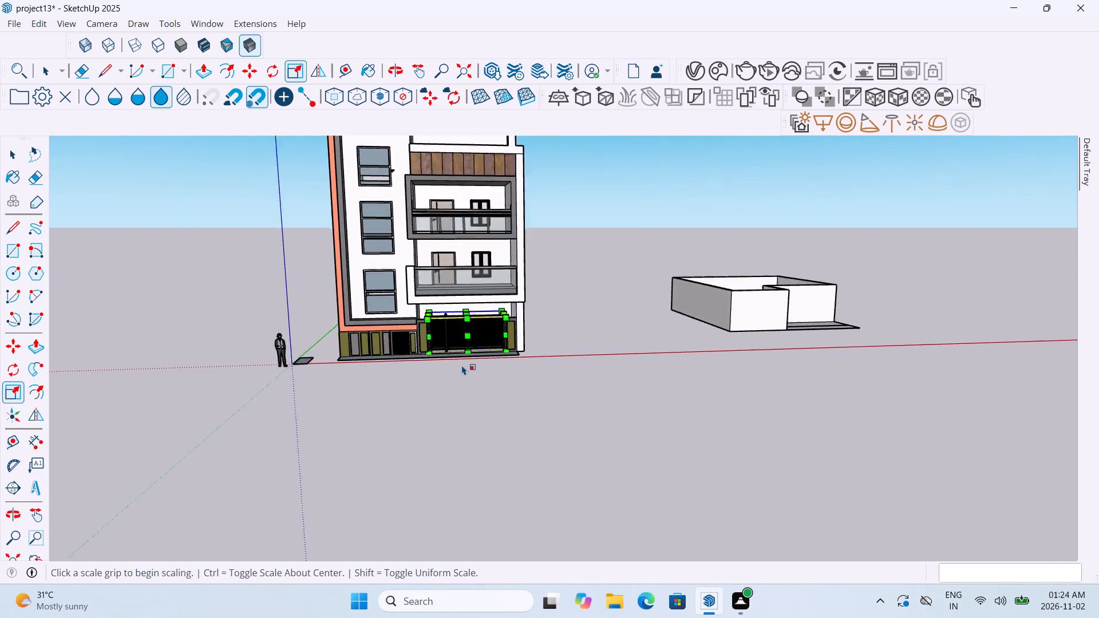
scroll(462, 365, up, 4)
scroll(462, 365, down, 4)
scroll(543, 335, down, 2)
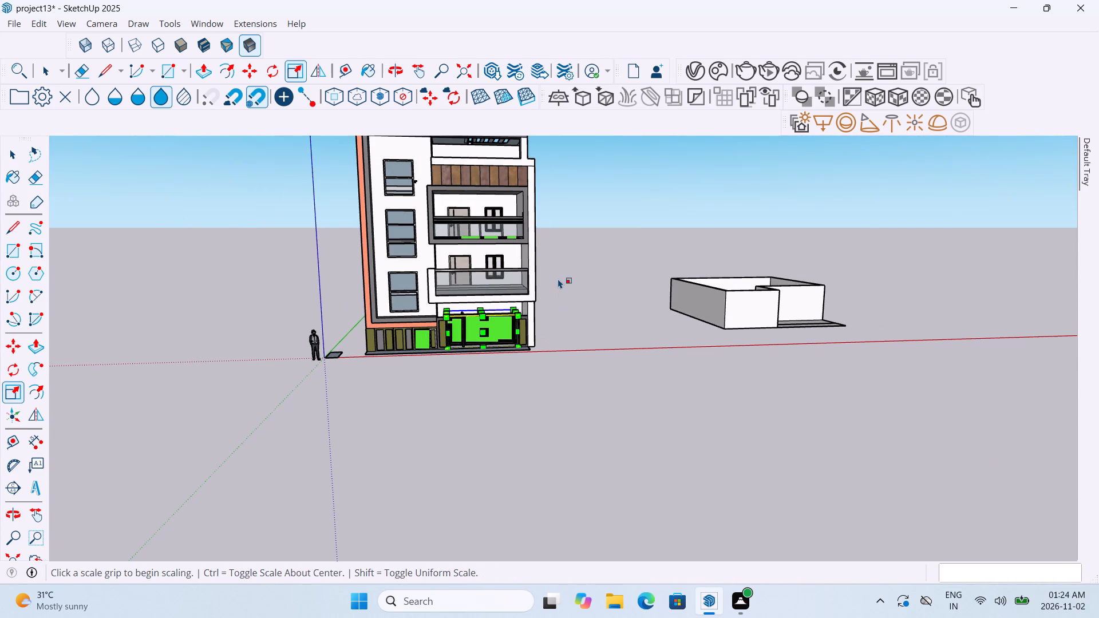
click(558, 279)
key(Escape)
Render a V-Ray preview of the whole building's front view and close the frame buffer.
scroll(559, 278, up, 4)
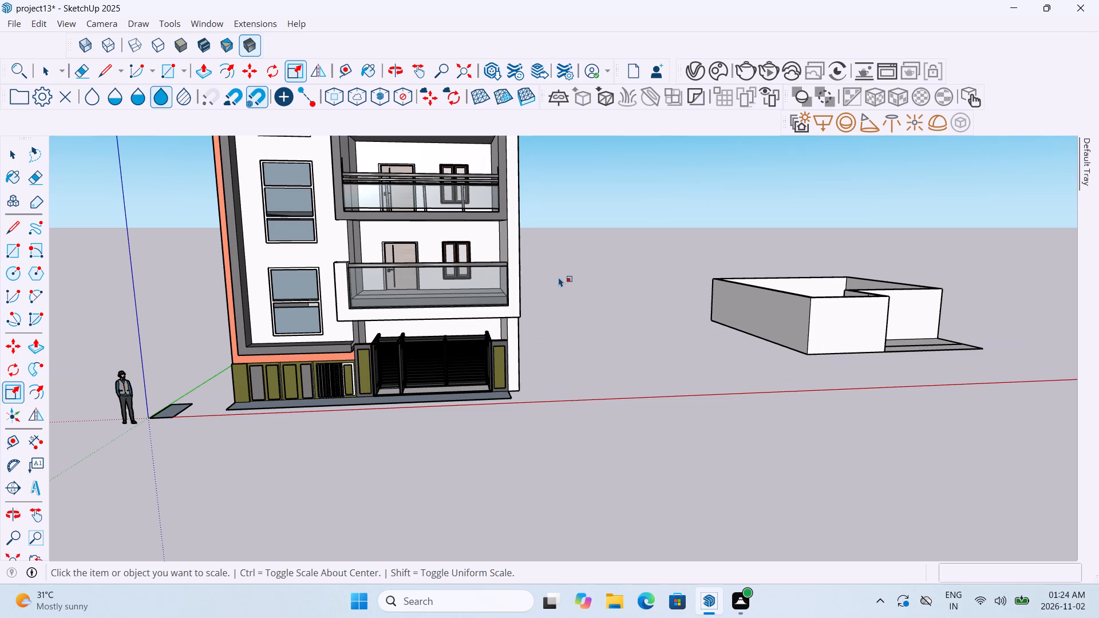
middle_drag(430, 403, 430, 361)
scroll(430, 361, down, 5)
middle_drag(468, 328, 473, 340)
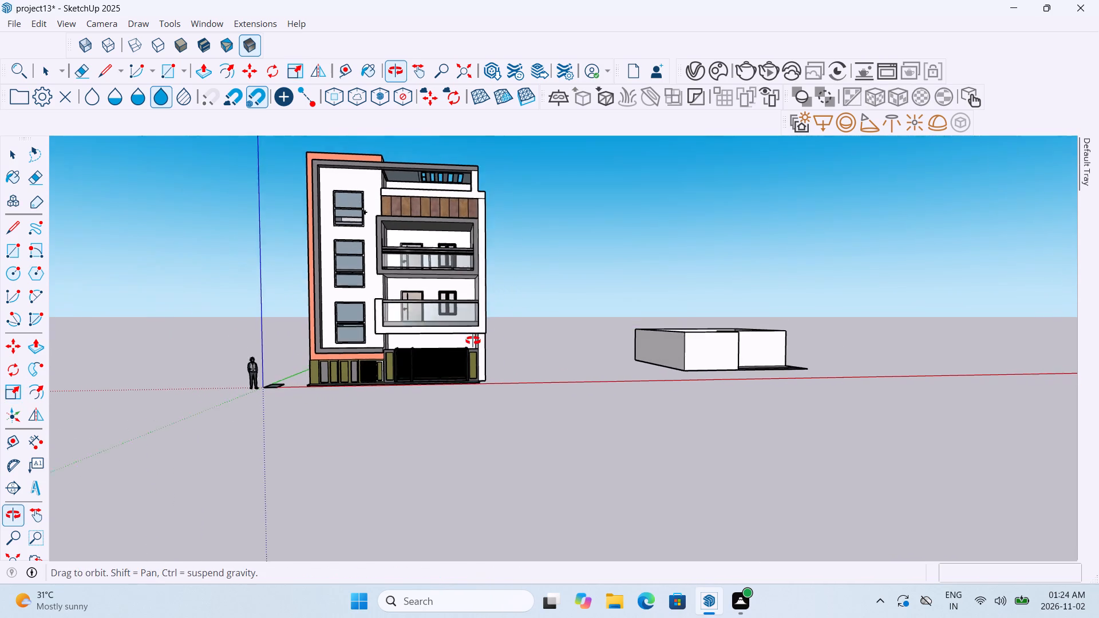
middle_drag(473, 340, 473, 342)
key(Escape)
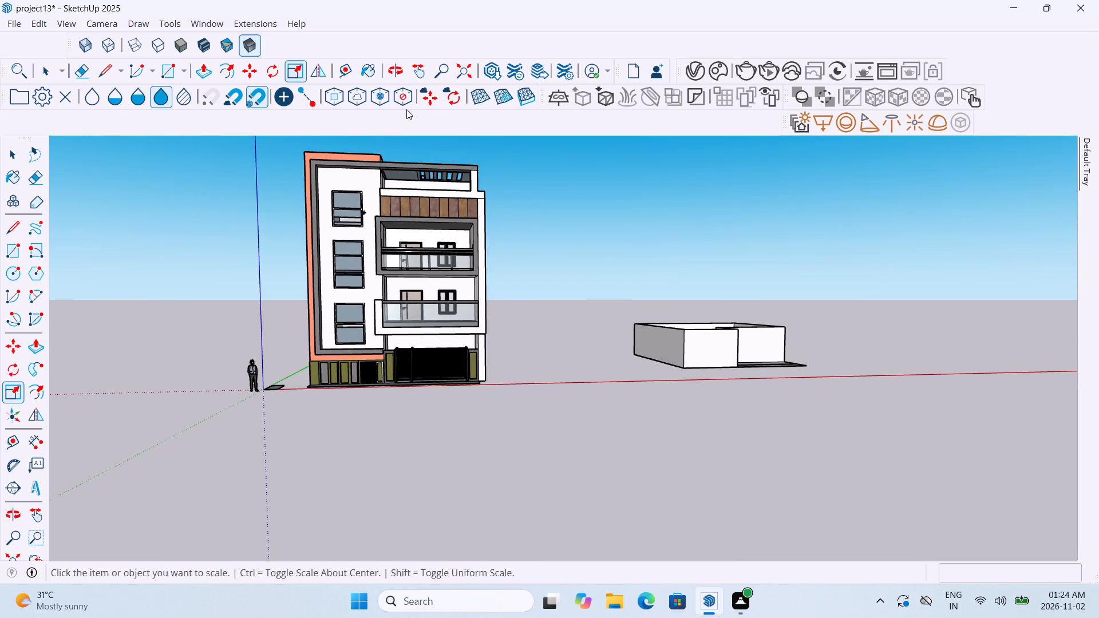
click(697, 69)
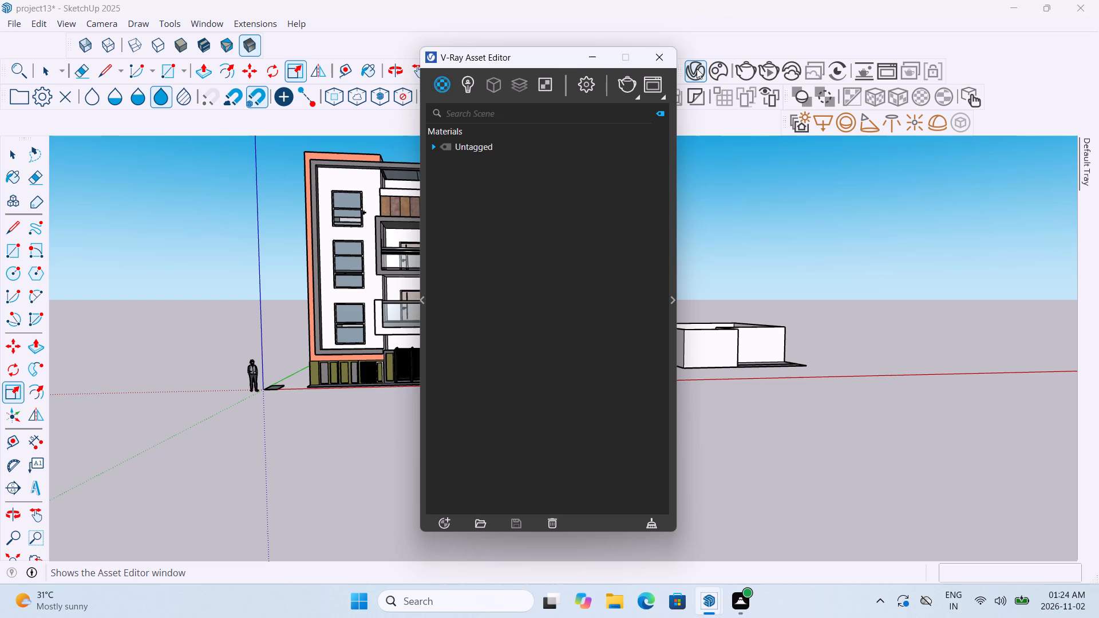
click(657, 66)
click(742, 69)
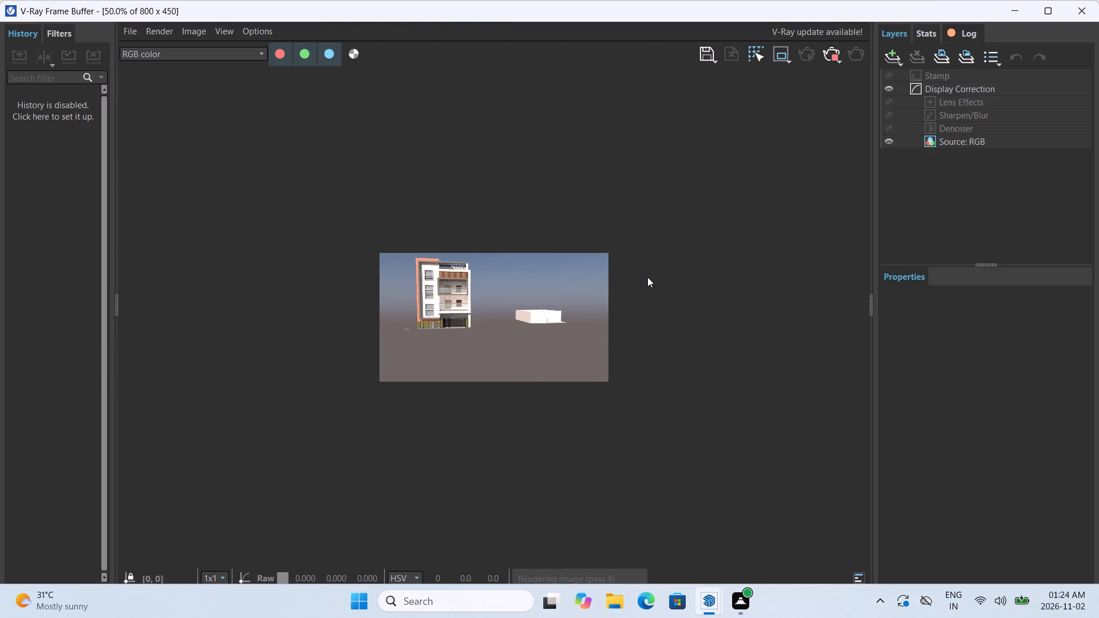
click(1087, 9)
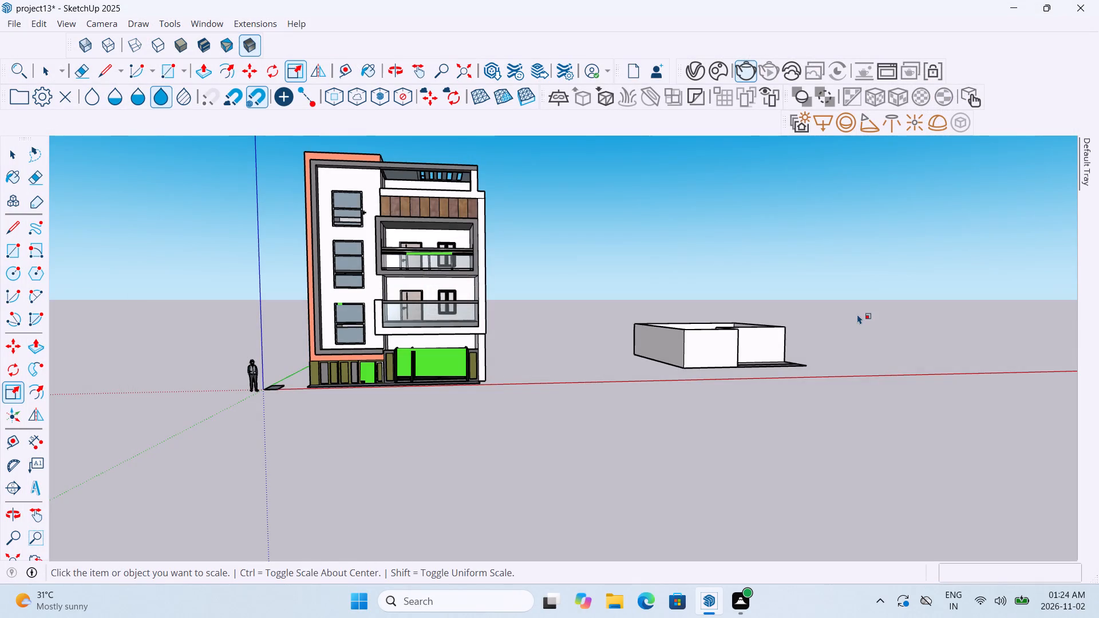
Delete the separate low white walled structure standing beside the multi-storey building.
middle_drag(857, 316, 821, 379)
key(Escape)
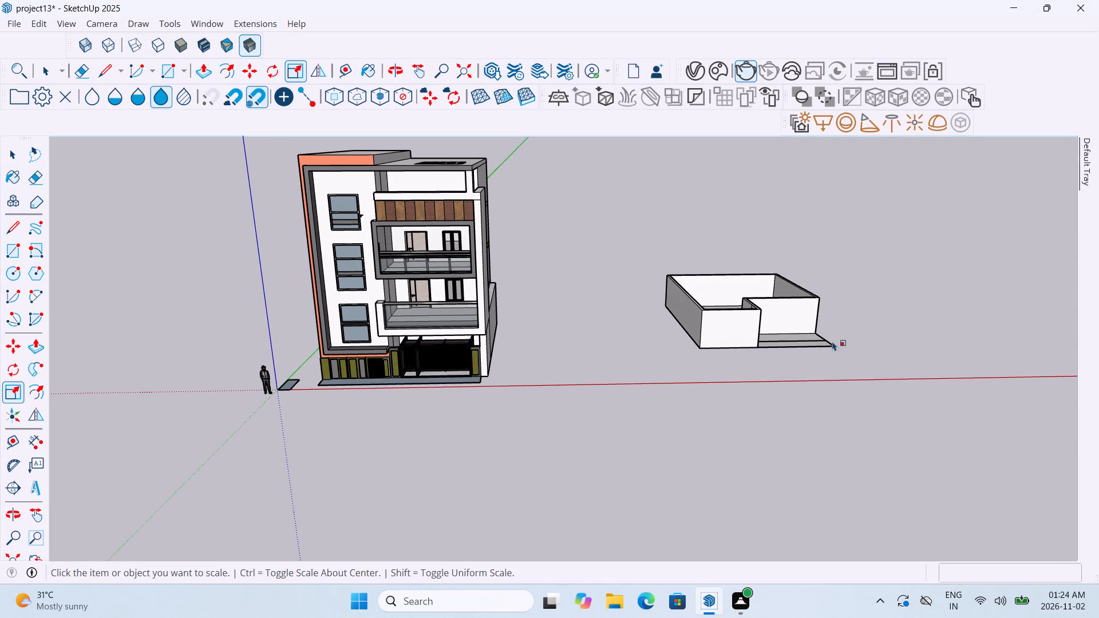
key(Escape)
key(Escape)
key(Escape)
click(797, 322)
key(Delete)
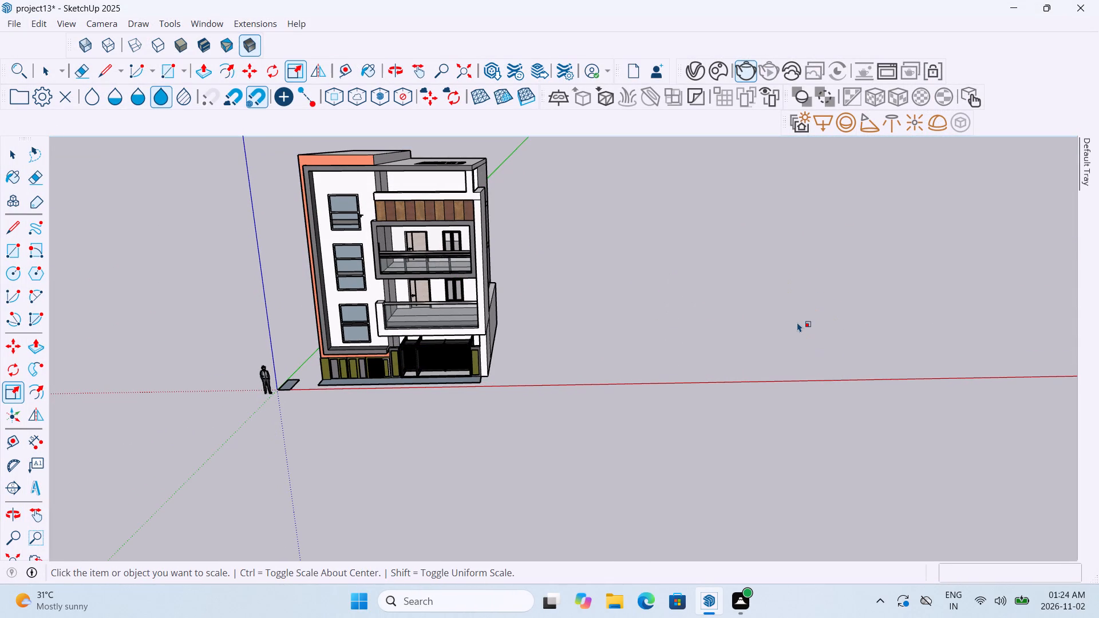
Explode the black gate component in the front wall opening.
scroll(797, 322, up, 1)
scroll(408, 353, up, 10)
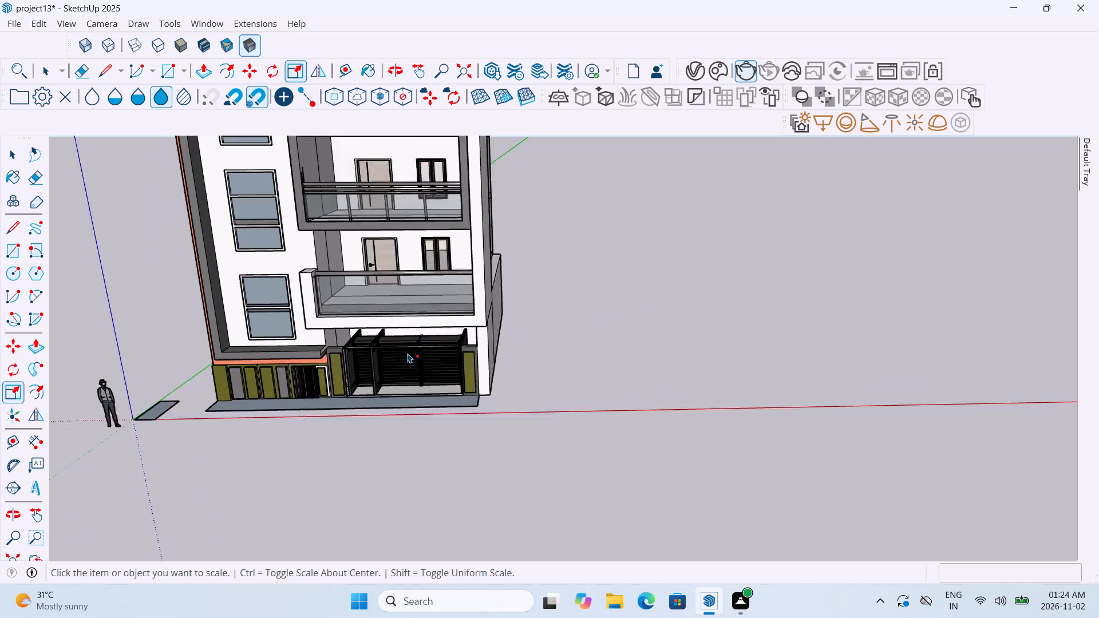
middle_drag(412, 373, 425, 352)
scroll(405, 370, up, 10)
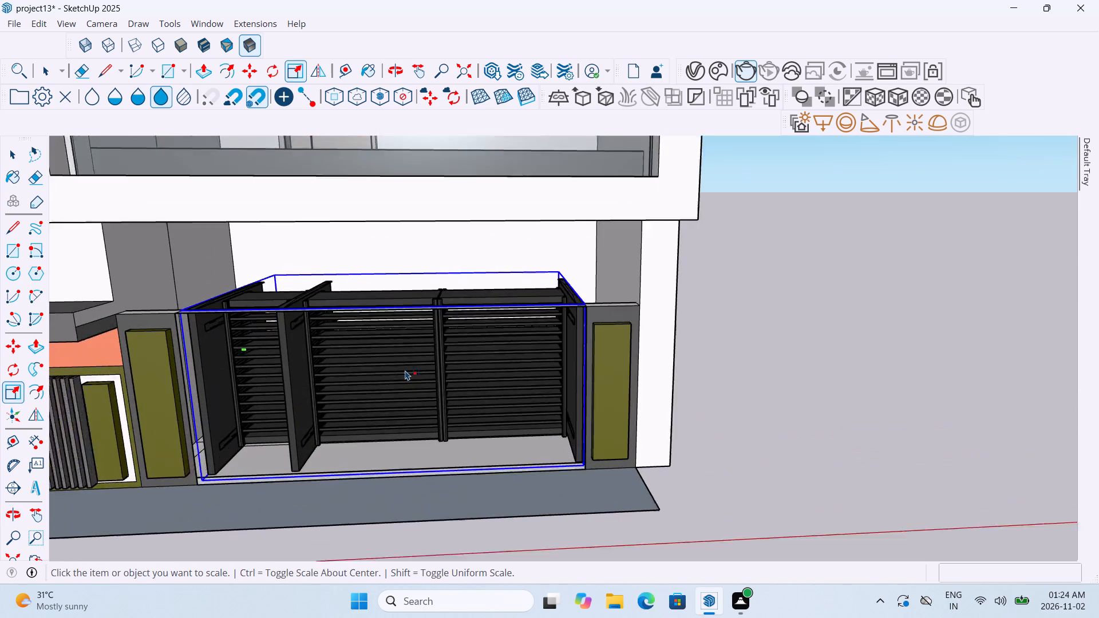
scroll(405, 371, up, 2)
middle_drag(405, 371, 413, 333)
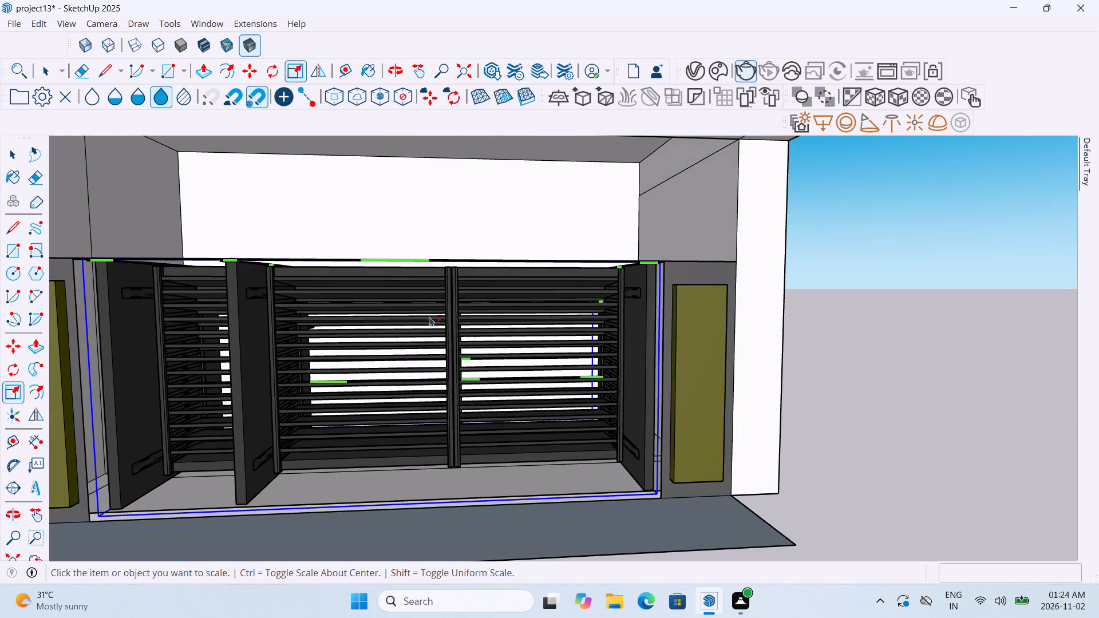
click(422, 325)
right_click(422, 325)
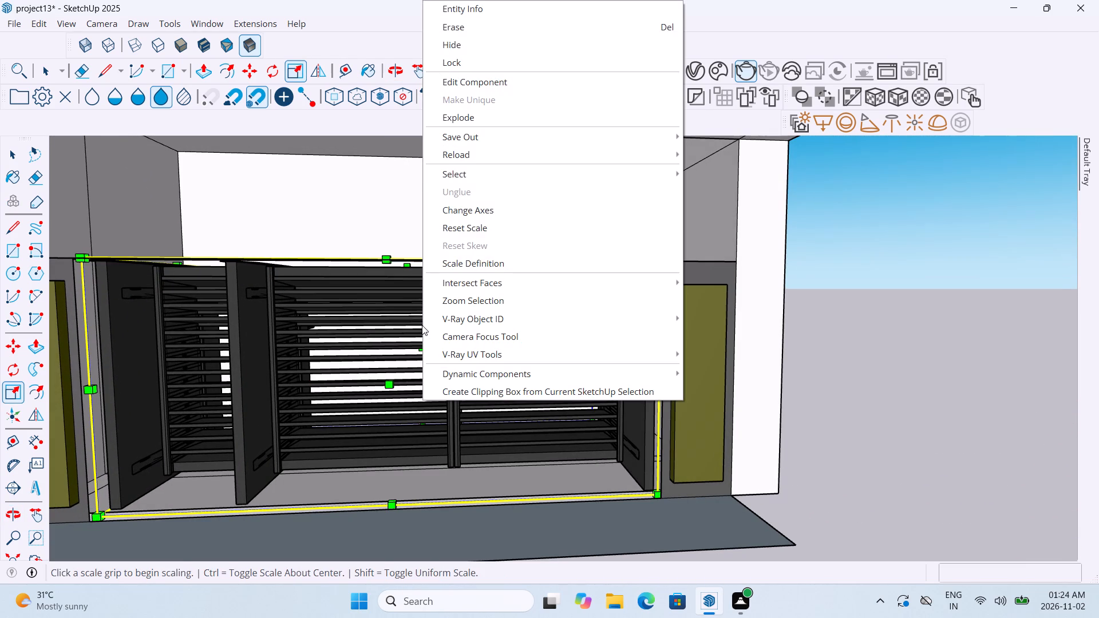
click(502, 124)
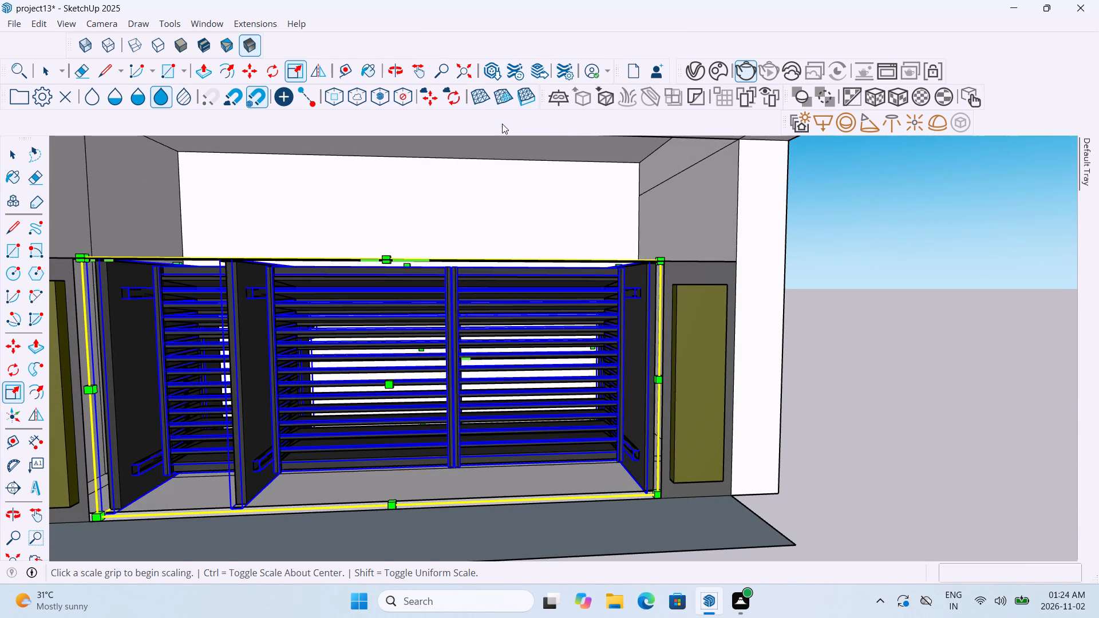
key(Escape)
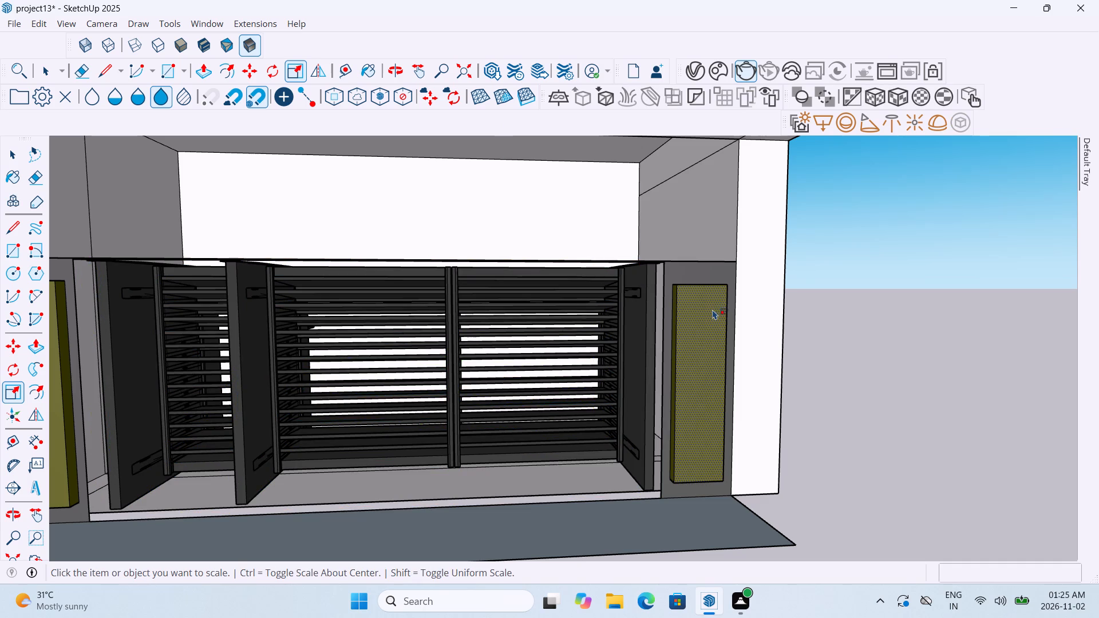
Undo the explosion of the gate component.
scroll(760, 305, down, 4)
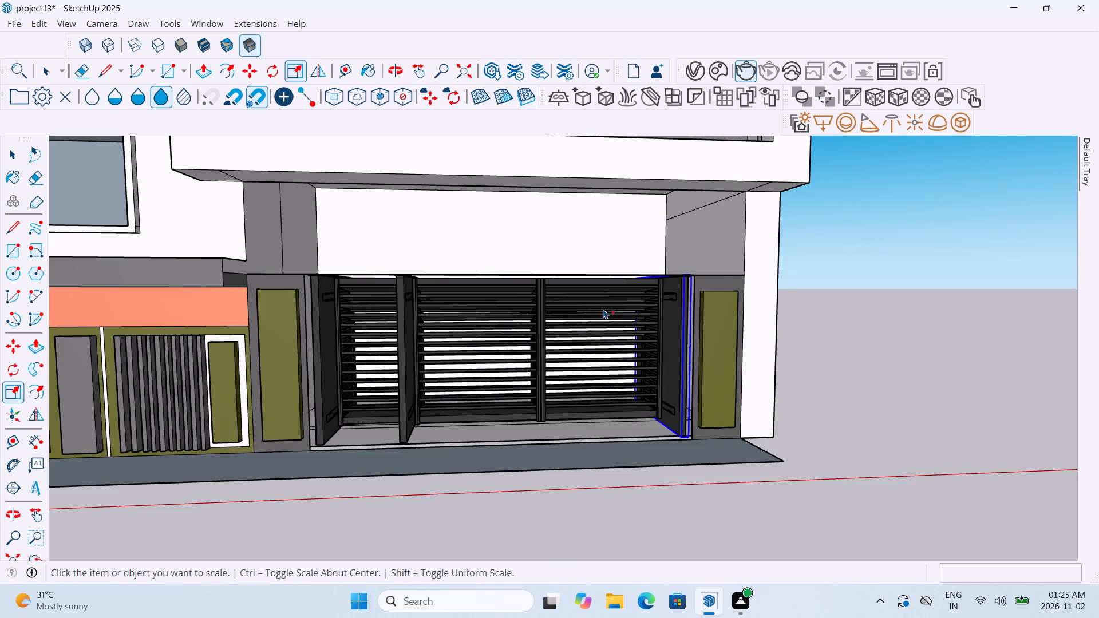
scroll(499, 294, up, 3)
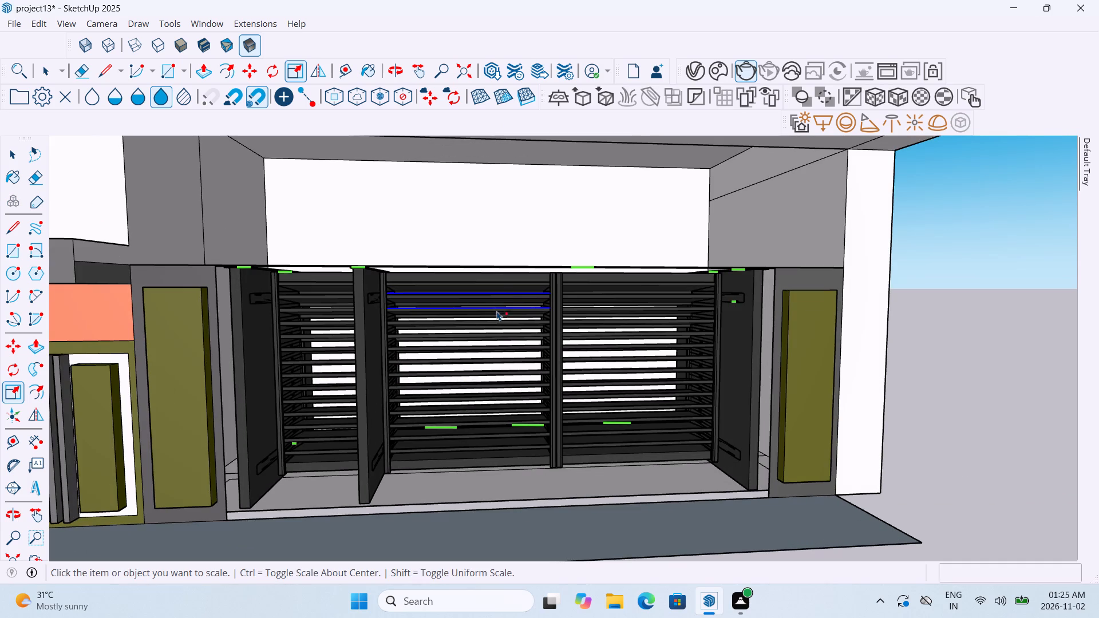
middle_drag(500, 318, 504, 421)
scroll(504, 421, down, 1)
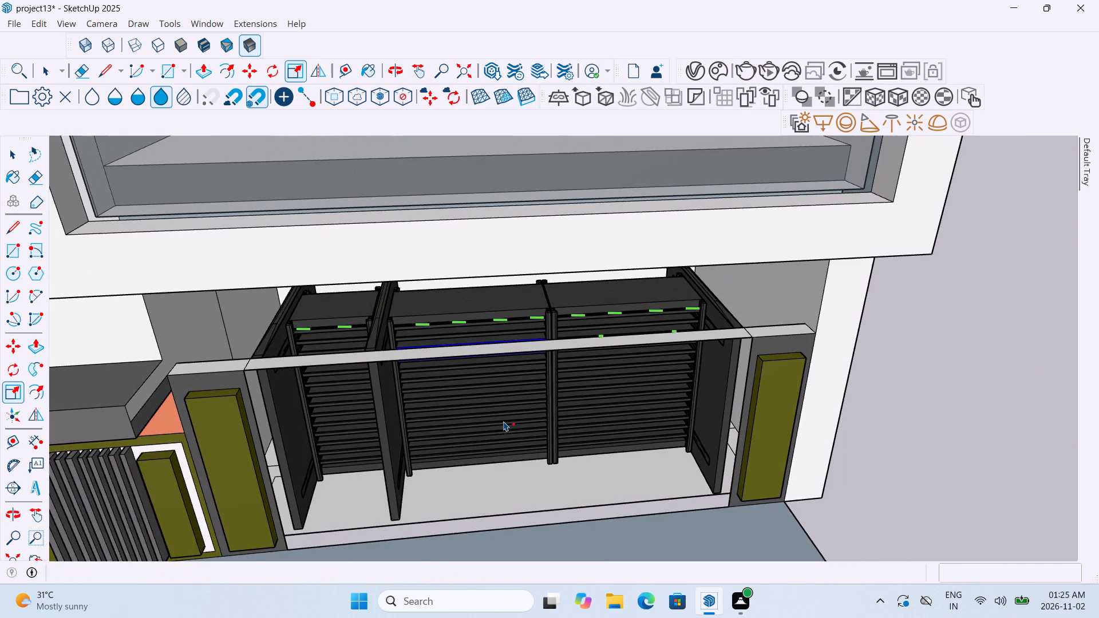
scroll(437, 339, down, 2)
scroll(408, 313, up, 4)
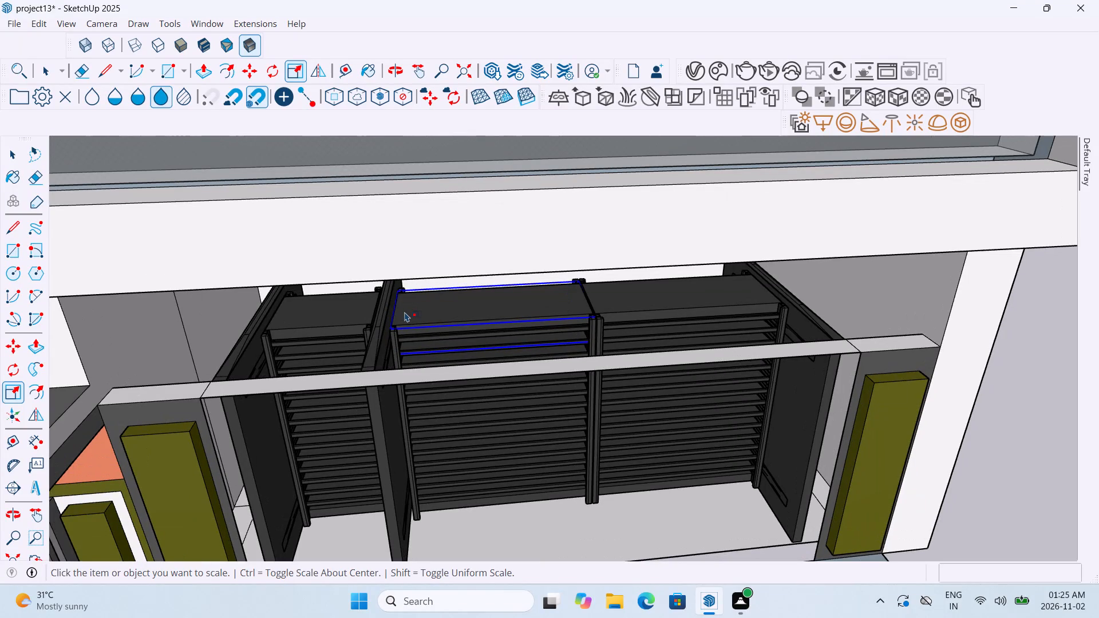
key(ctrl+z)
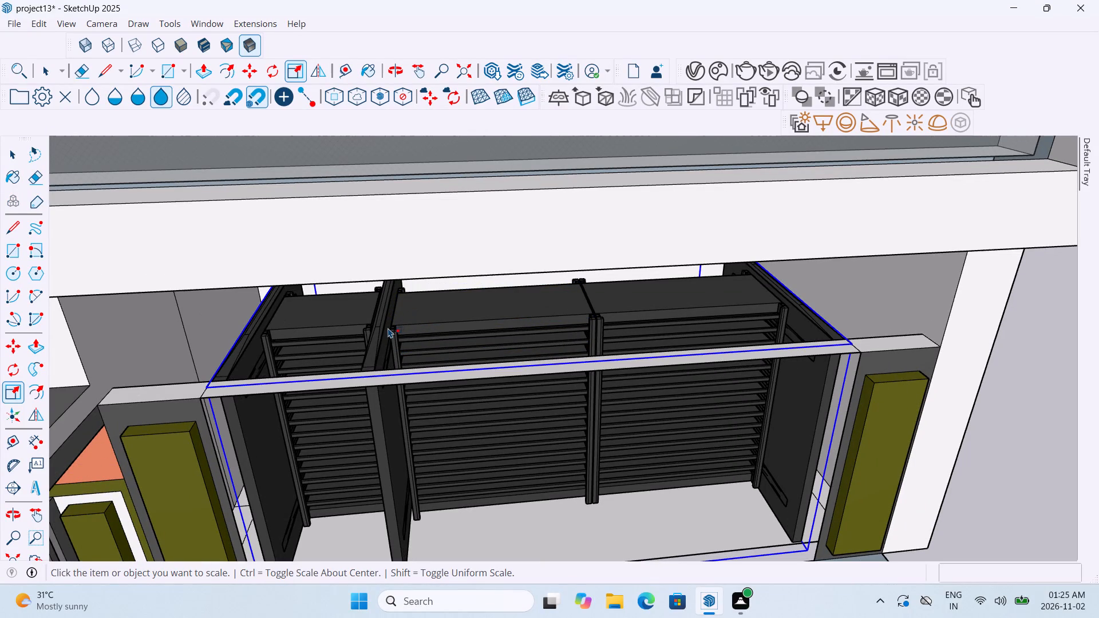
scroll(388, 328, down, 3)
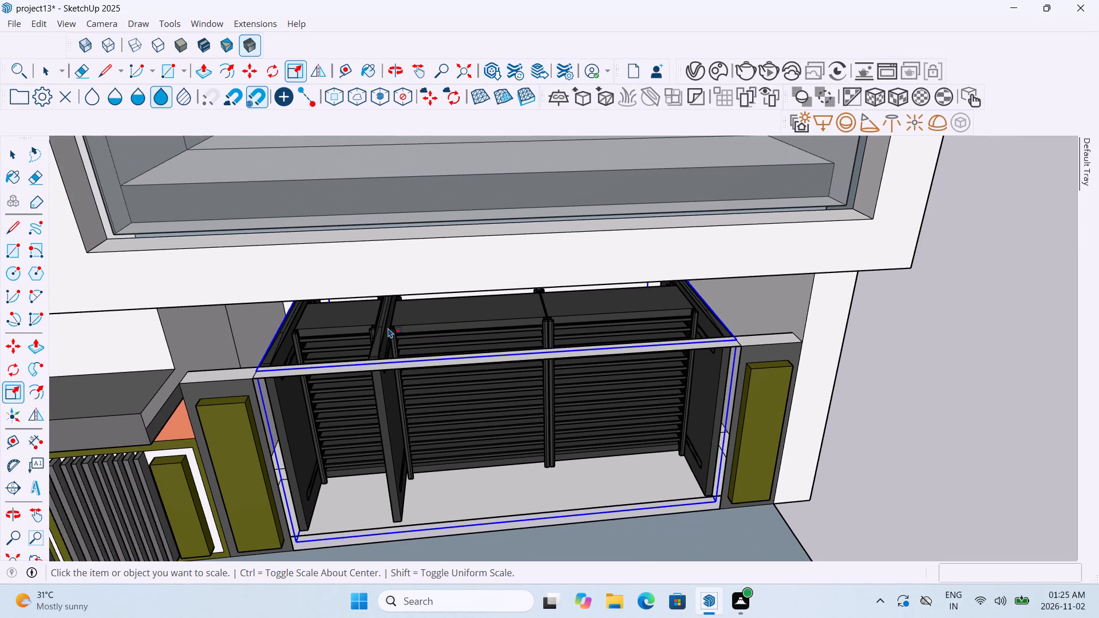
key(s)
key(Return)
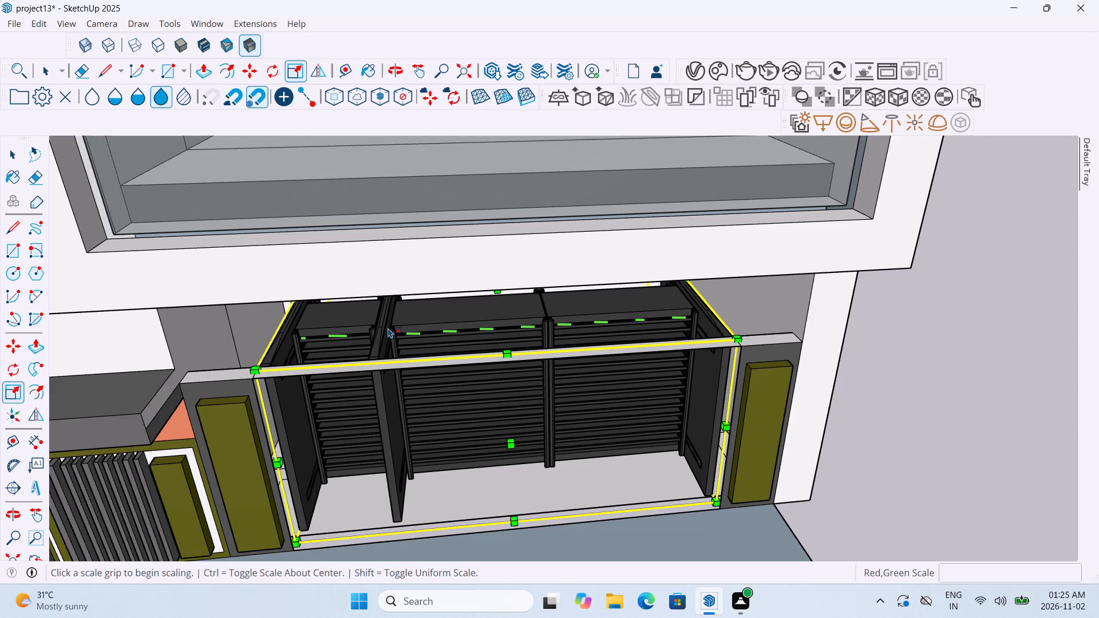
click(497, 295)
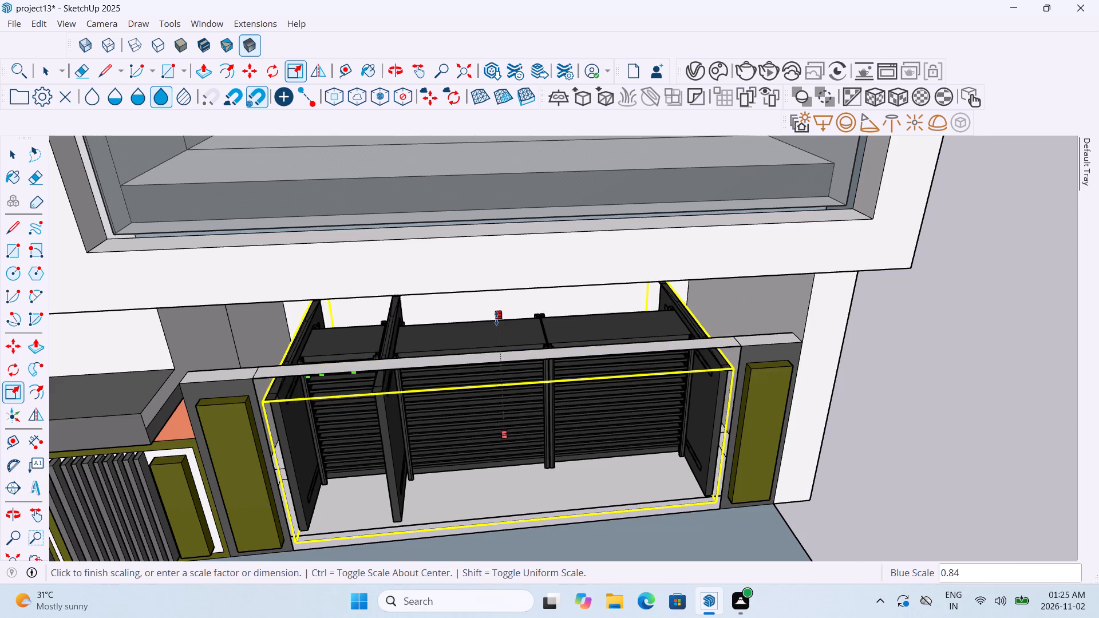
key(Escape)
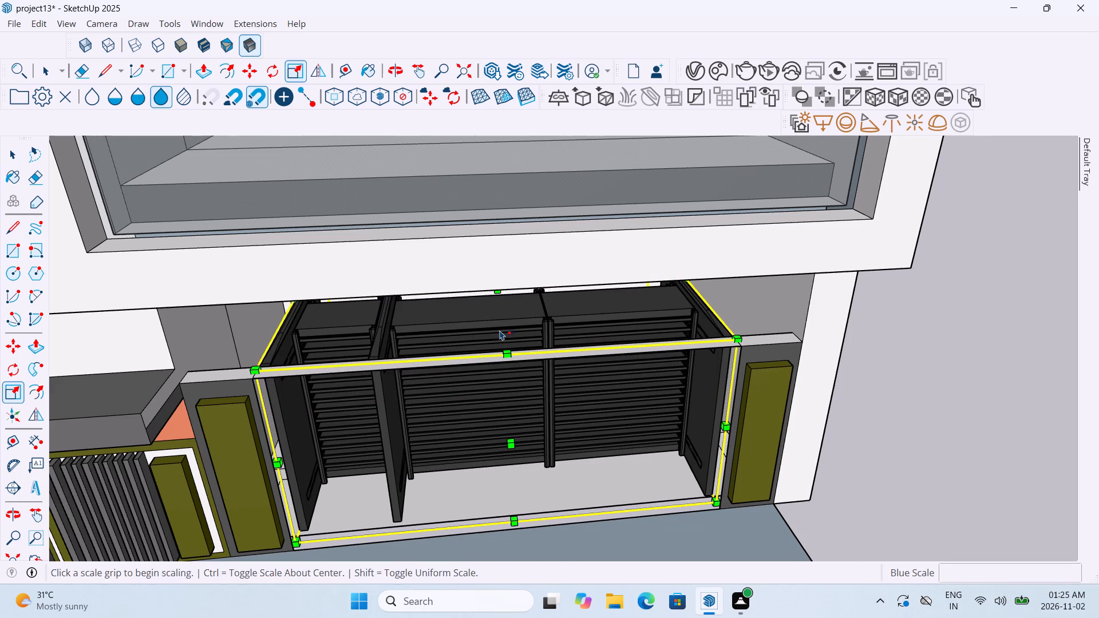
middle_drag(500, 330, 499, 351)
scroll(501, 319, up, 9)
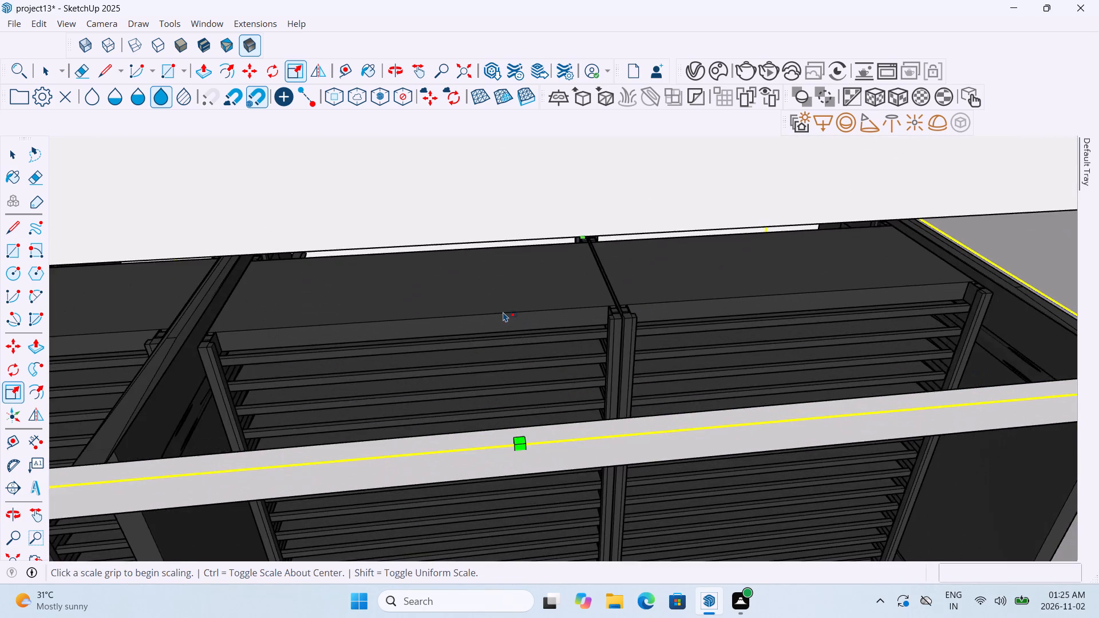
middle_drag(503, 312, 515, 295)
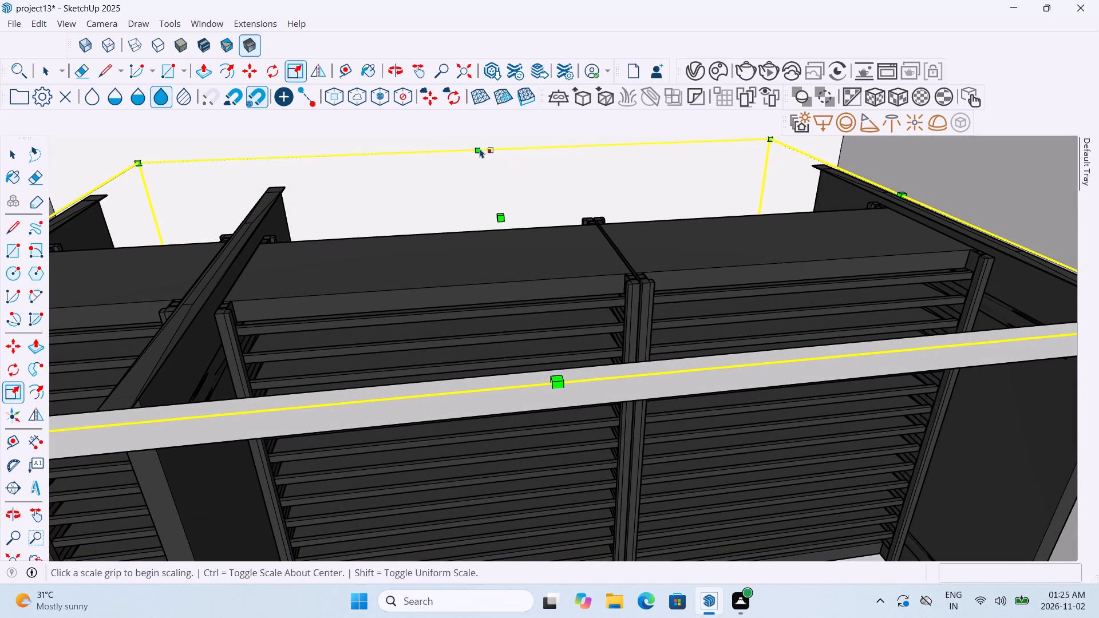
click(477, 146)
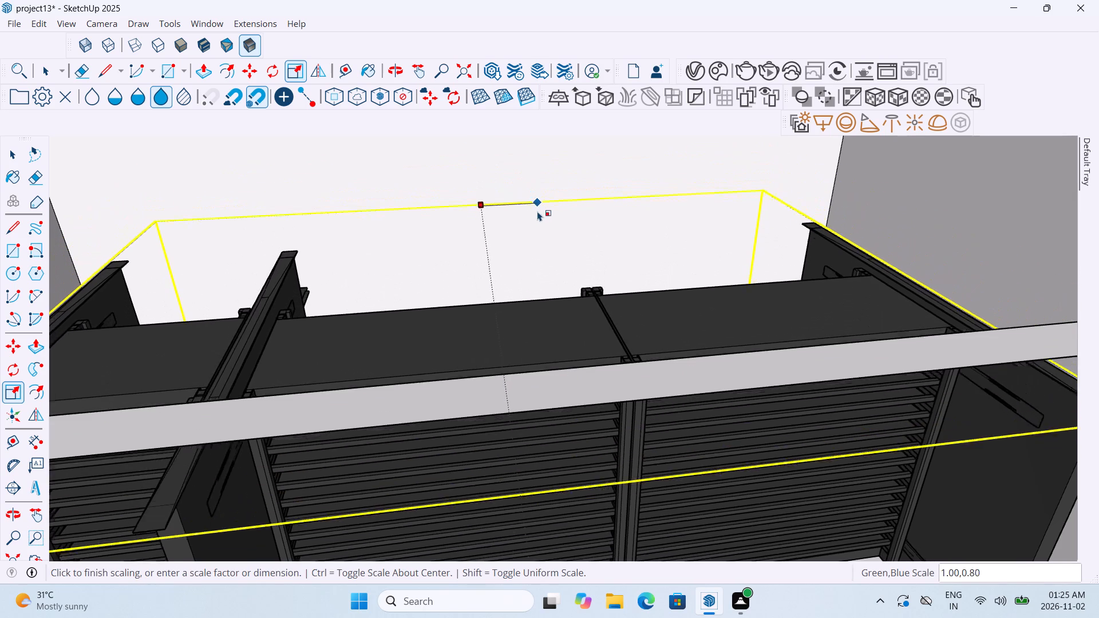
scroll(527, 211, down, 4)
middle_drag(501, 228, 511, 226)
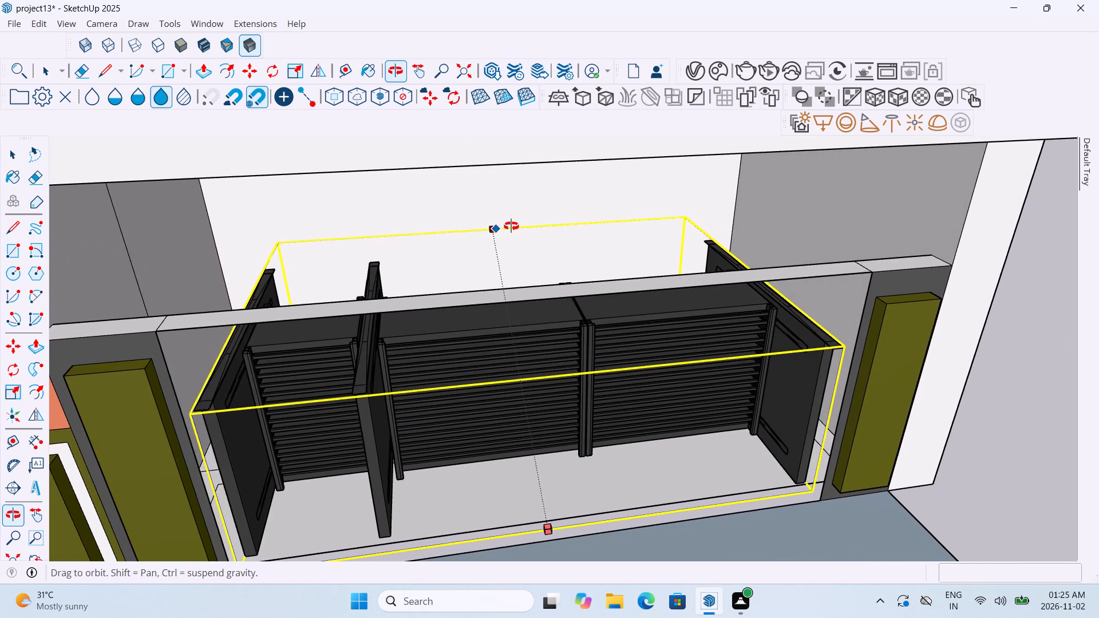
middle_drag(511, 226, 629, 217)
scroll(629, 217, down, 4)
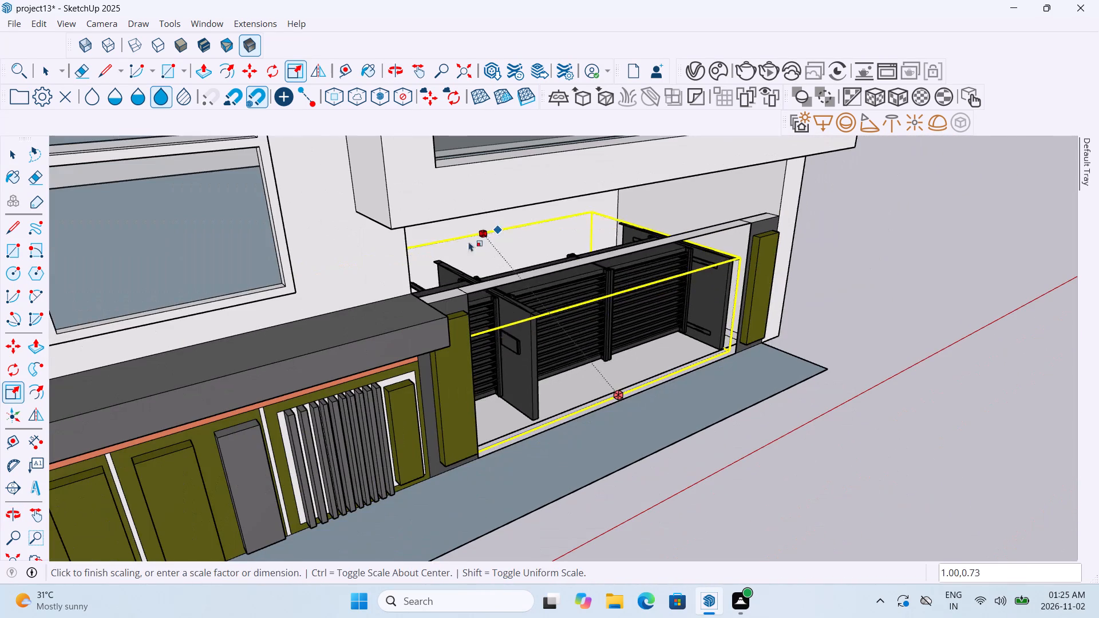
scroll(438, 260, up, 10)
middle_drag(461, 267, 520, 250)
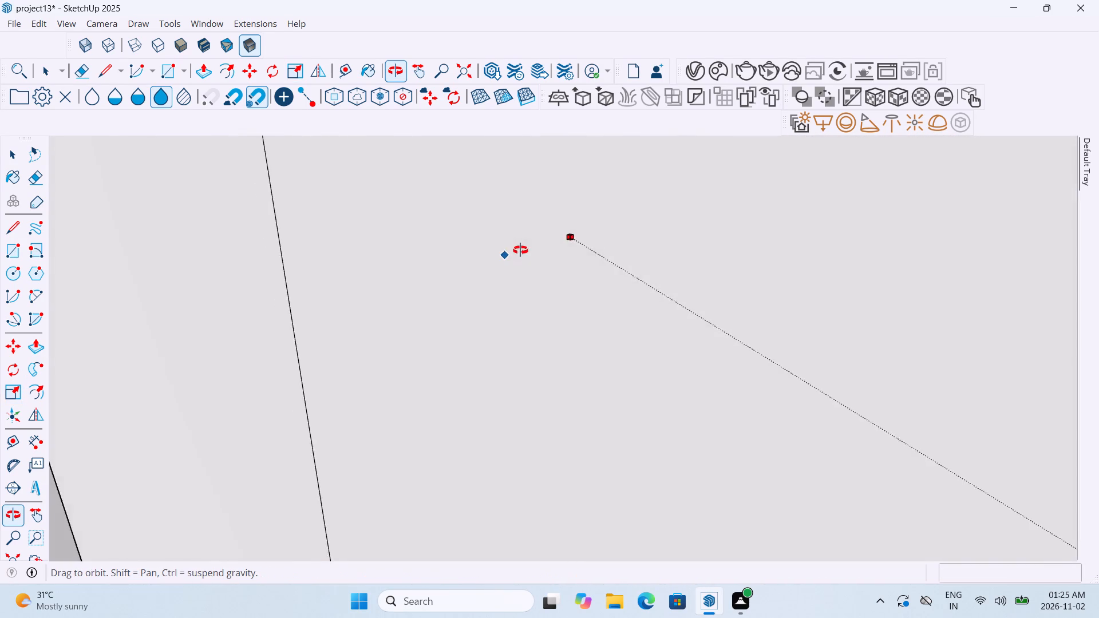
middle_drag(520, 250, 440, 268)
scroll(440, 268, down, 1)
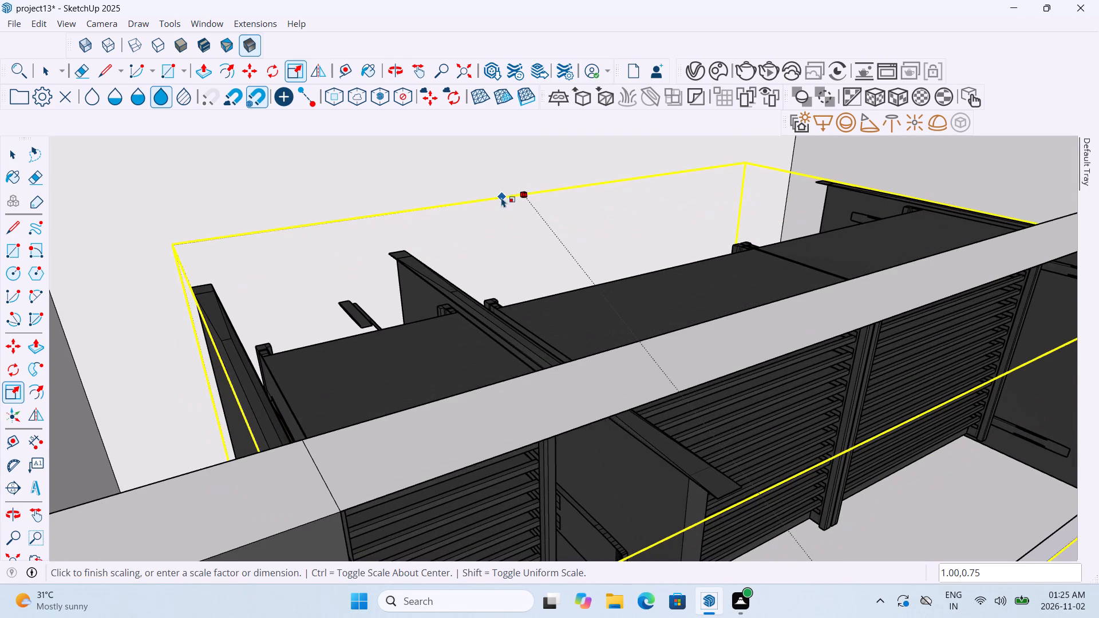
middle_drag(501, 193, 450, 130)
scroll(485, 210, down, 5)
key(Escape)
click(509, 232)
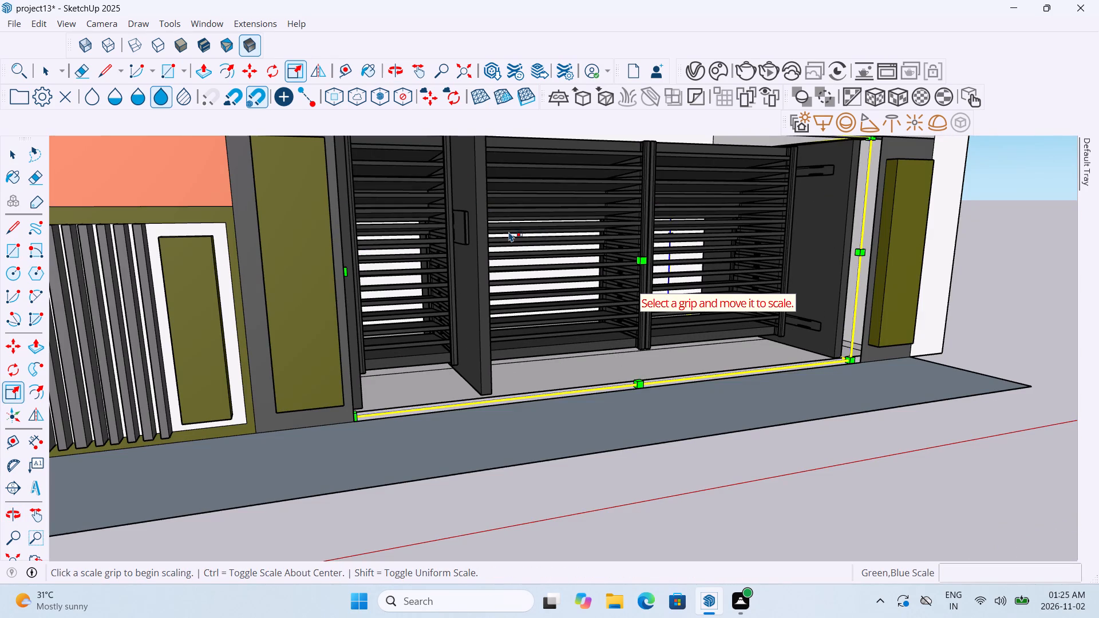
Move the black gate about 28 feet out of the wall opening onto the open ground beside the building.
key(m)
key(Return)
click(509, 232)
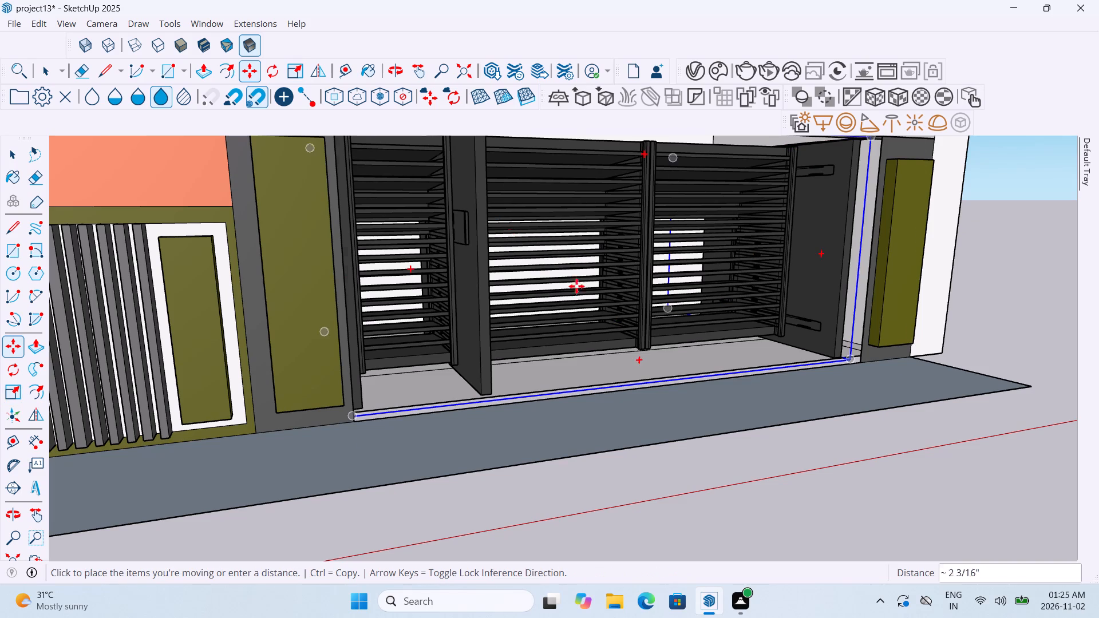
scroll(631, 356, down, 12)
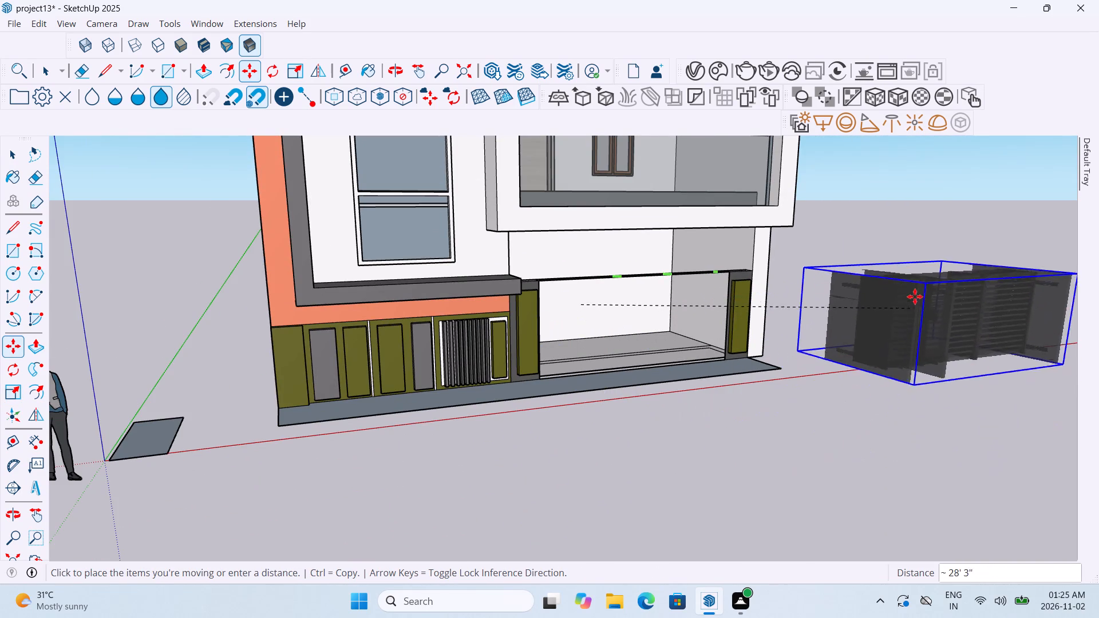
click(905, 281)
Scale the black gate along the red and green axes into a thin panel, finishing with factors of about 1.00, 0.49.
scroll(868, 316, up, 9)
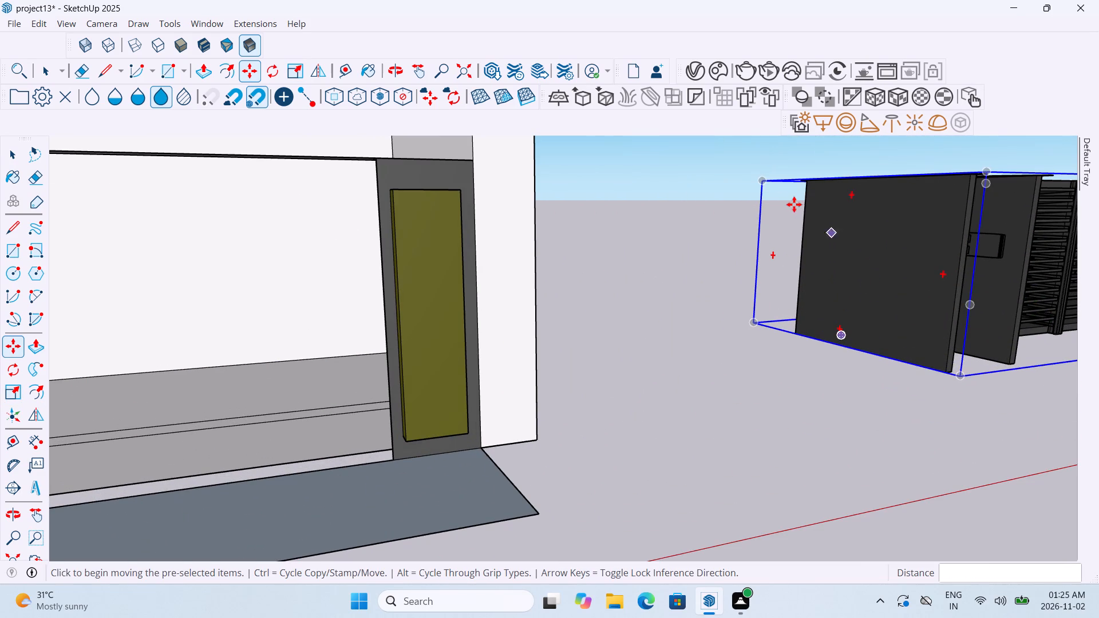
key(s)
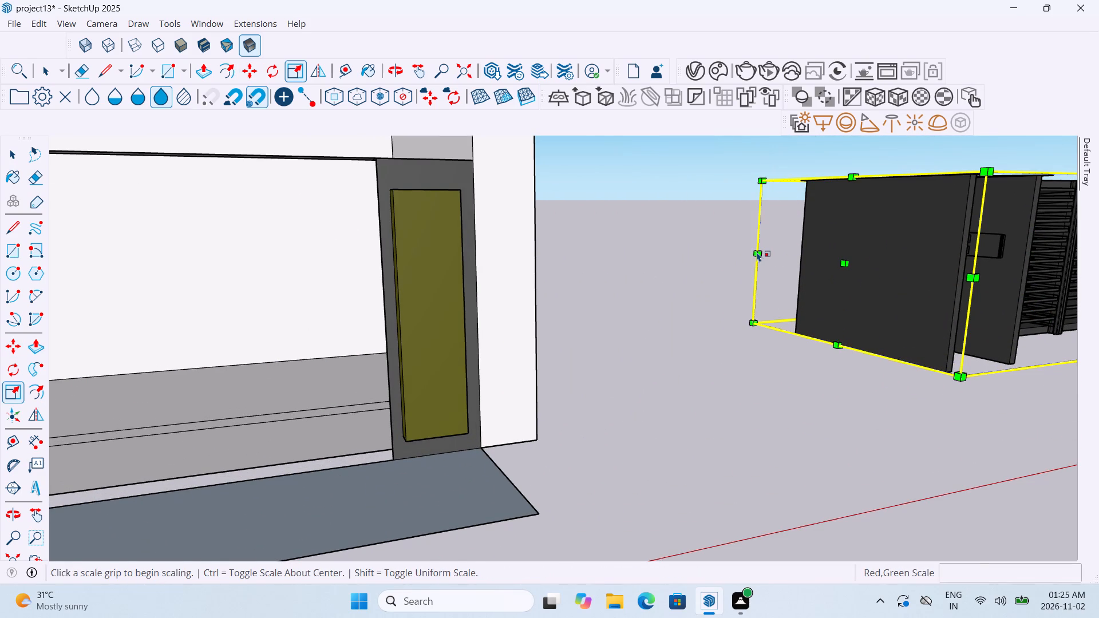
click(757, 252)
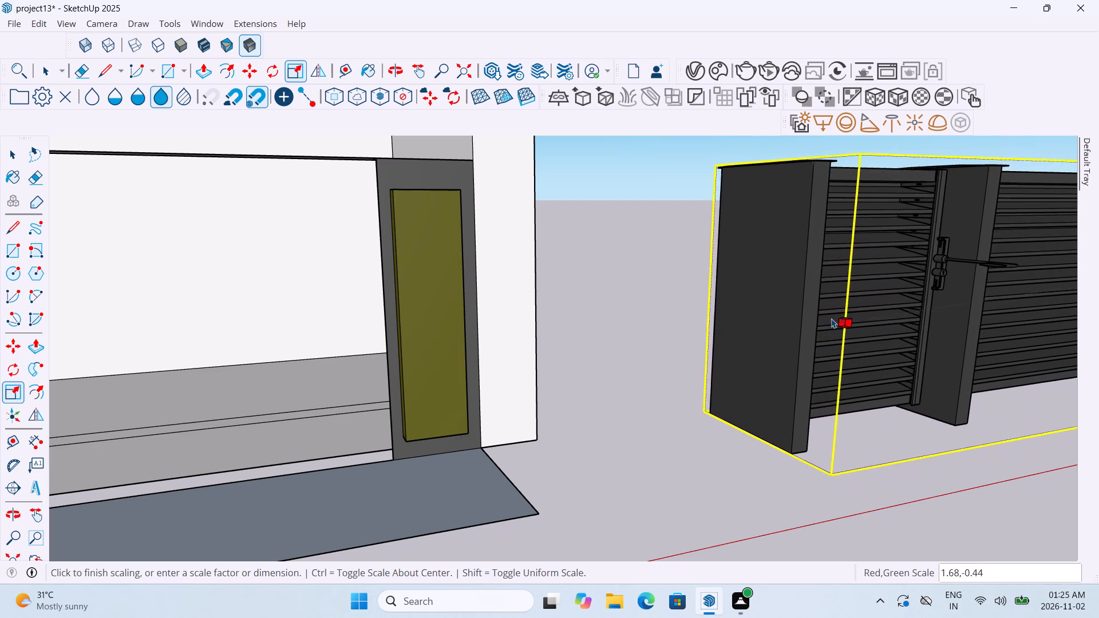
click(812, 301)
scroll(838, 283, down, 5)
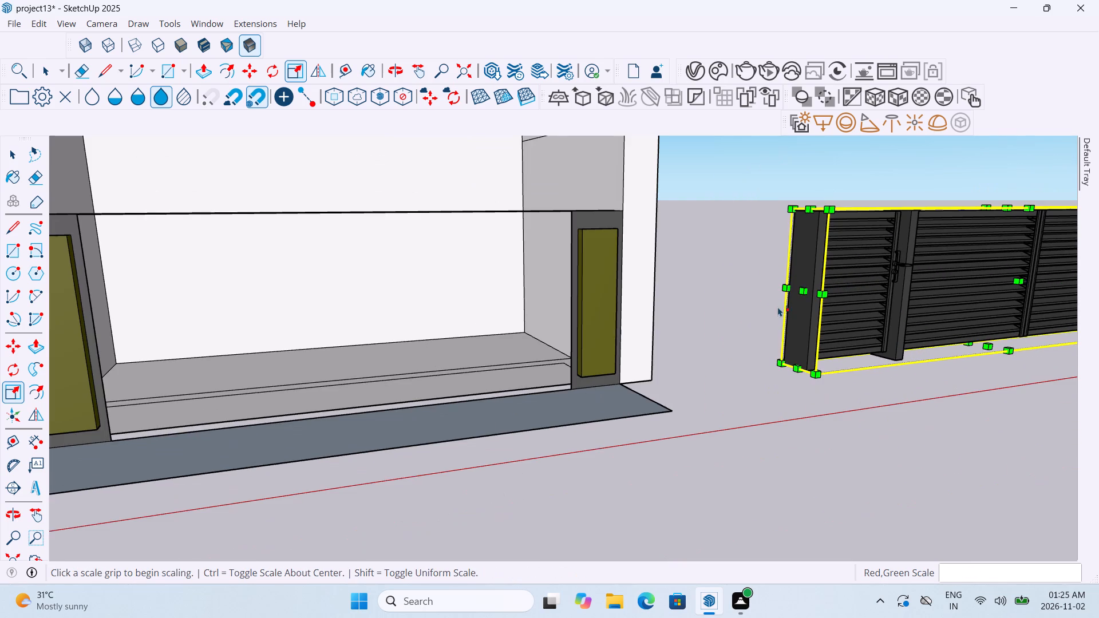
middle_drag(777, 307, 876, 338)
click(758, 273)
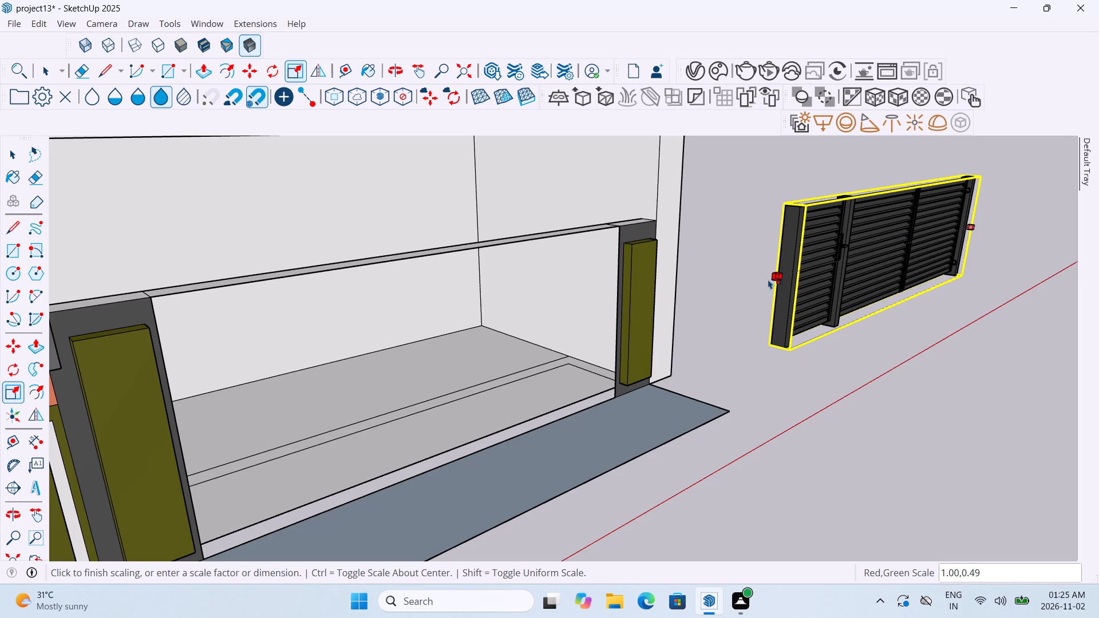
click(768, 279)
Move the thinned gate by its bottom corner back into the front wall opening, flush against the pillar nearest the slatted panel.
key(m)
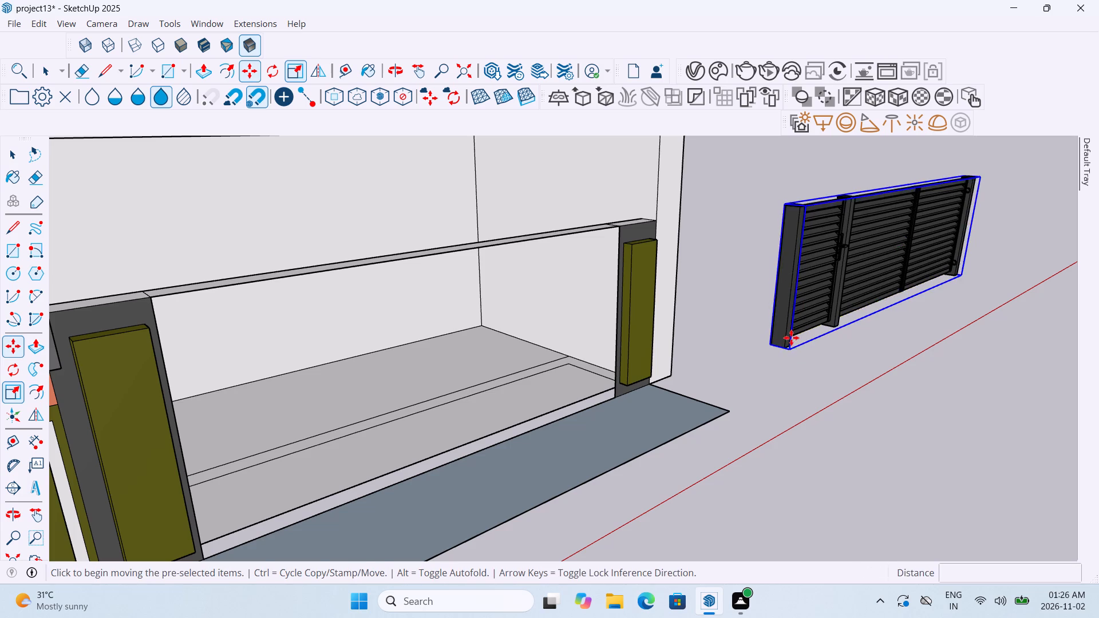
click(790, 348)
scroll(529, 377, down, 6)
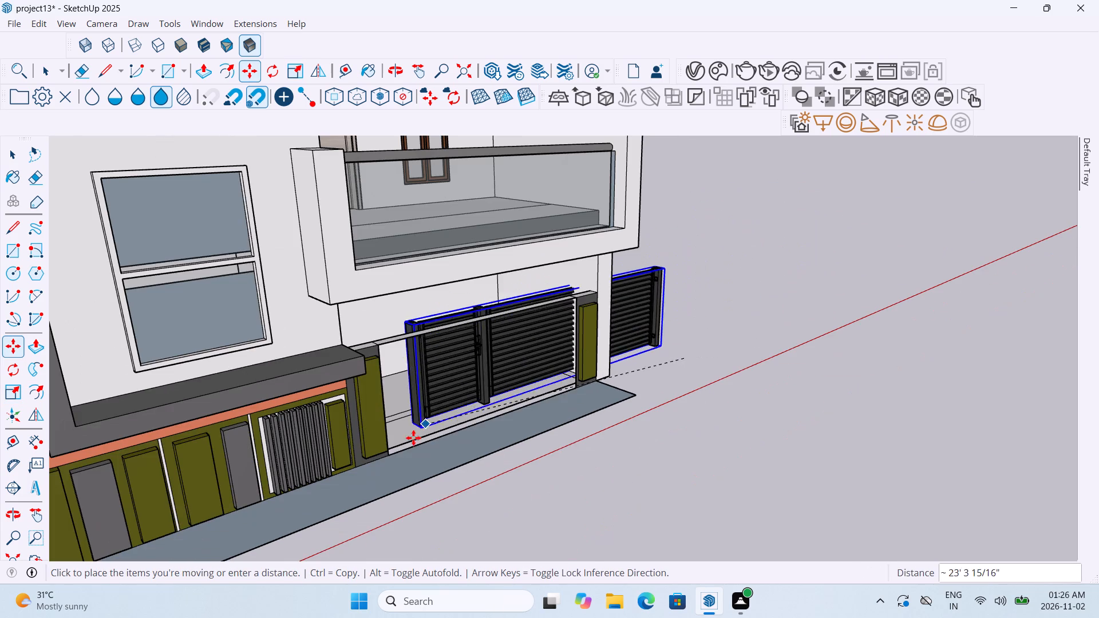
scroll(389, 461, up, 5)
middle_drag(410, 458, 319, 421)
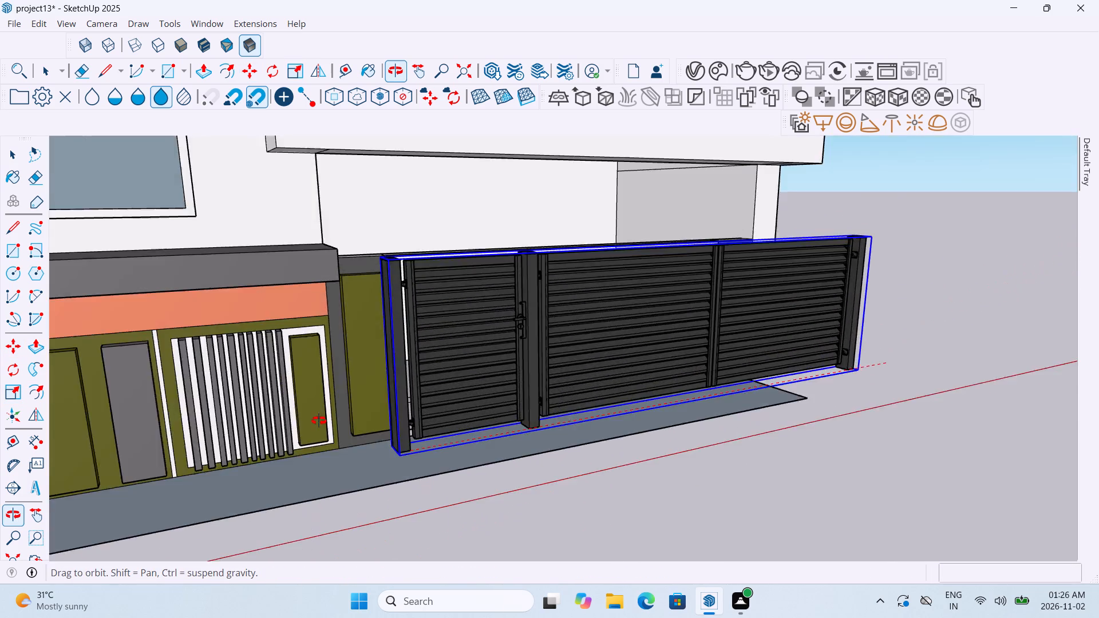
middle_drag(319, 421, 275, 394)
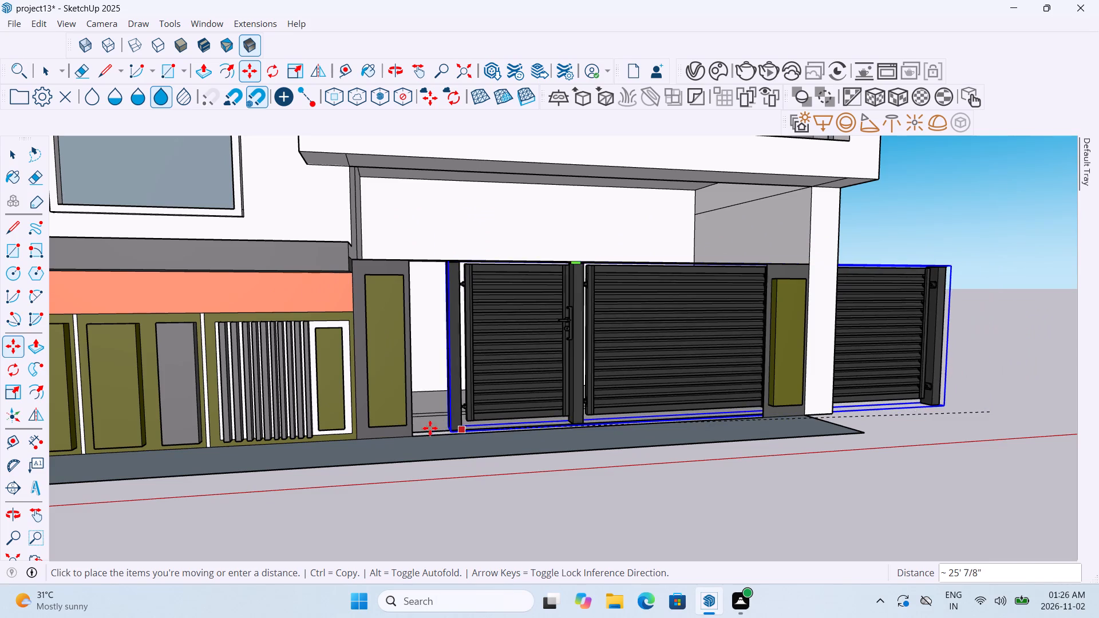
click(421, 435)
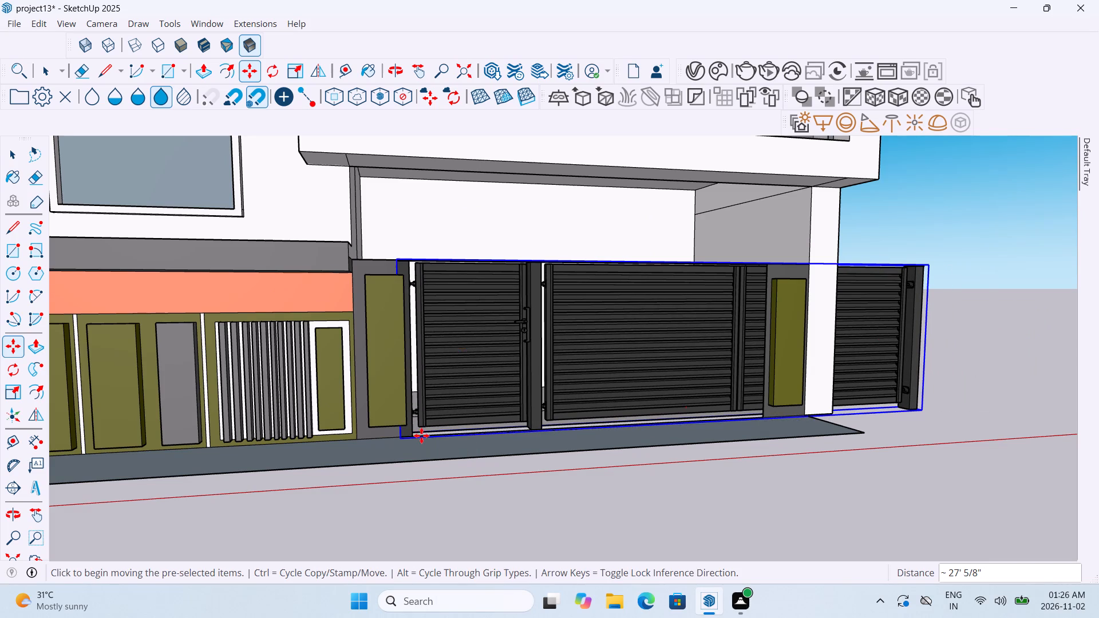
middle_drag(549, 412, 489, 417)
scroll(444, 414, up, 4)
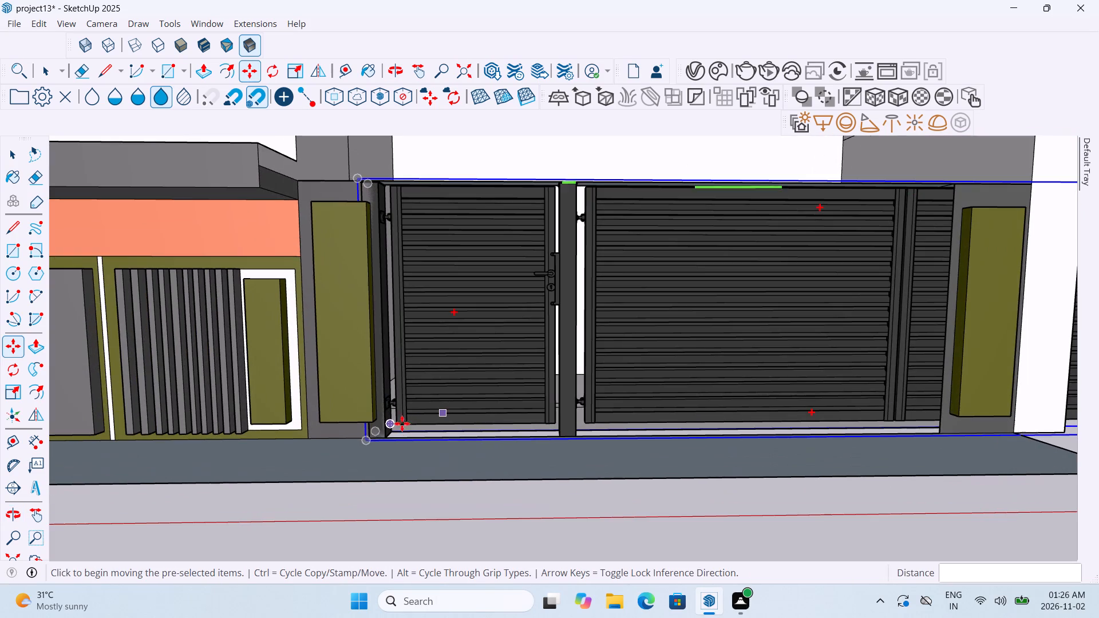
click(365, 438)
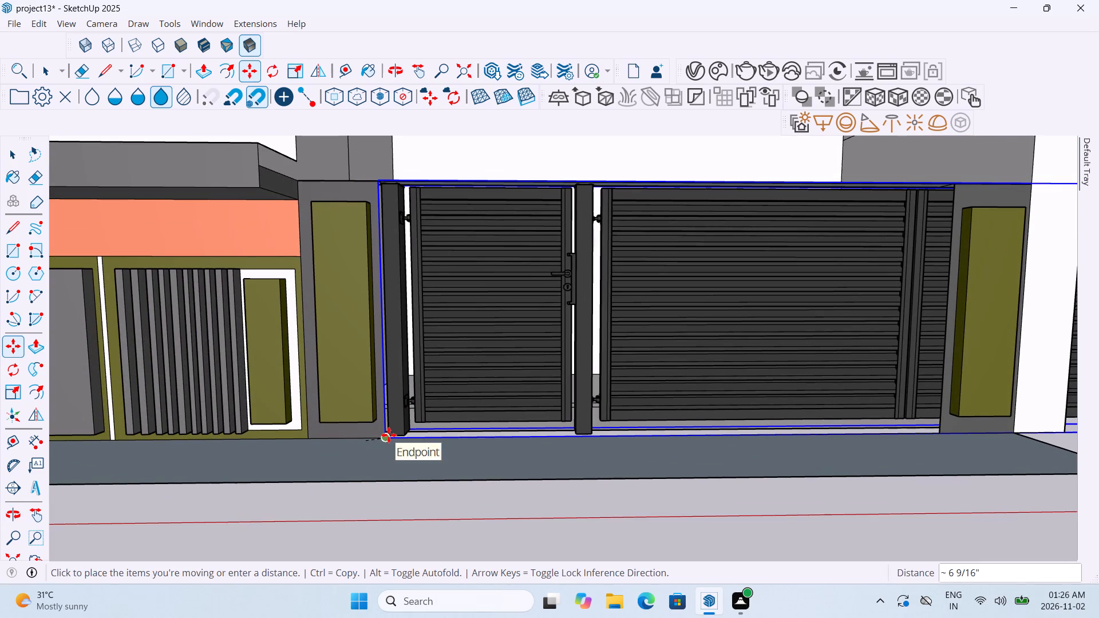
click(389, 435)
Scale the gate's length by about 0.64 so it spans the opening between the two pillars.
scroll(602, 365, down, 6)
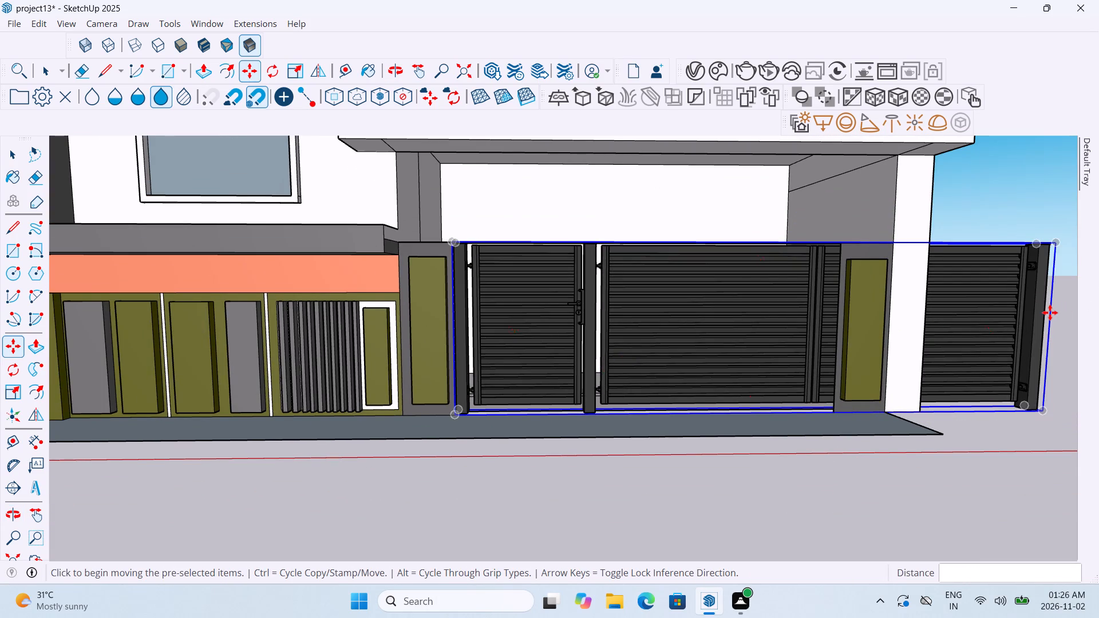
key(s)
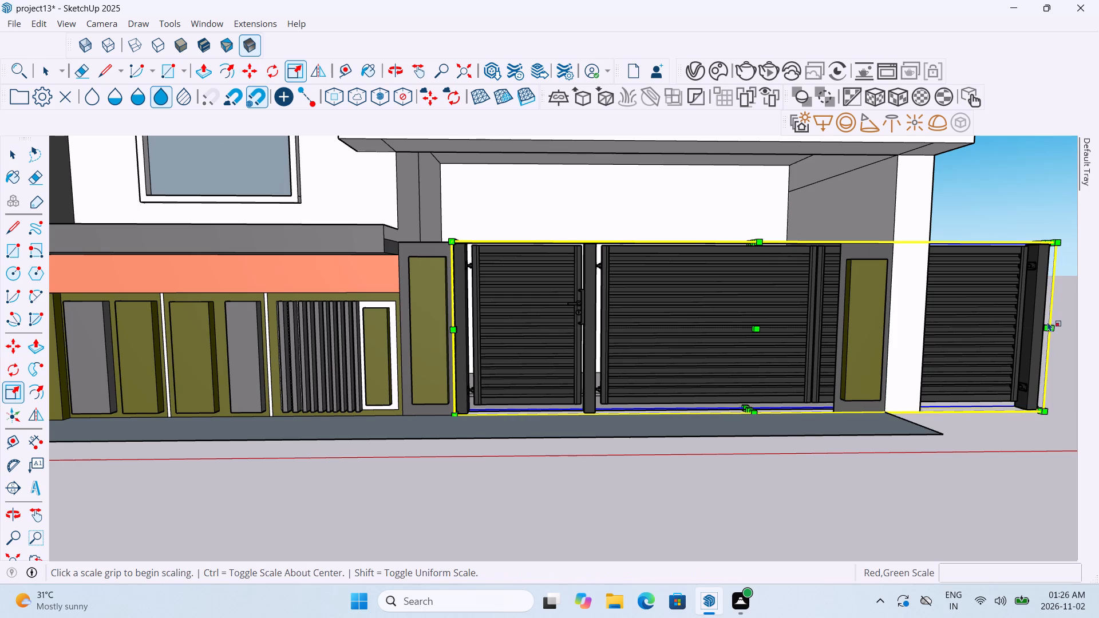
click(1050, 327)
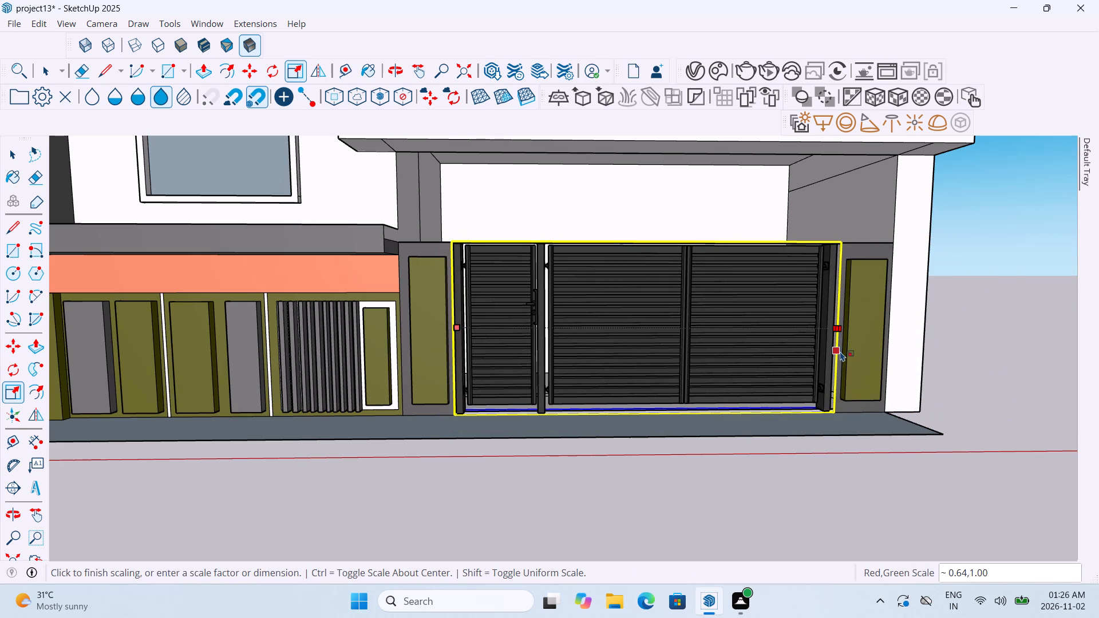
click(840, 351)
Examine the gate's fit between the pillars from above and from the front, and clear the selection.
middle_drag(849, 339, 847, 405)
scroll(847, 405, down, 4)
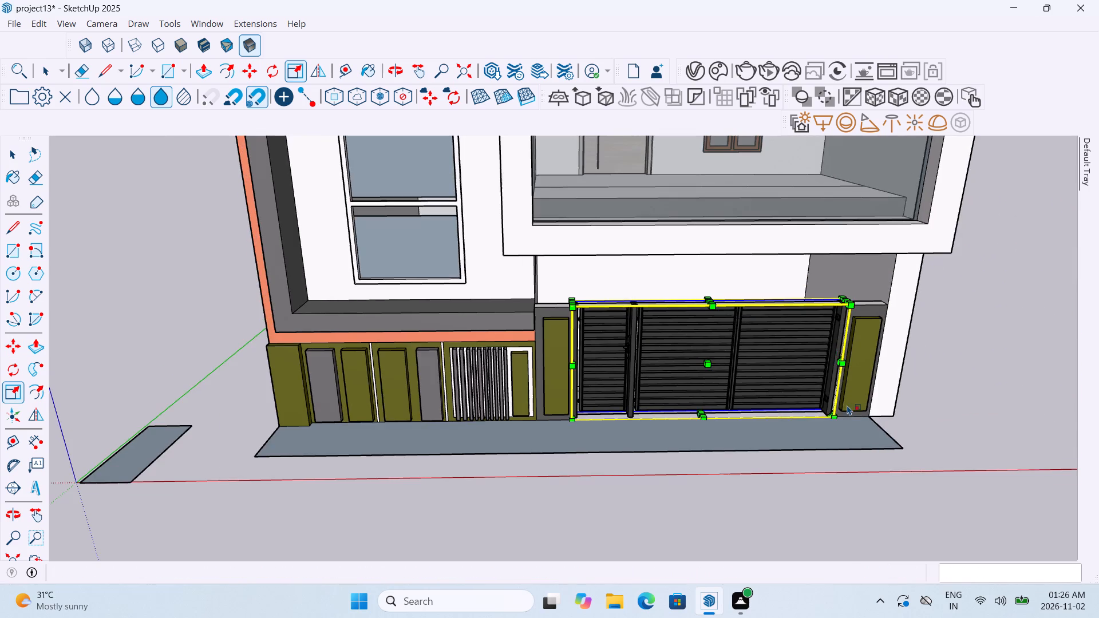
scroll(793, 298, up, 4)
middle_drag(793, 297, 783, 380)
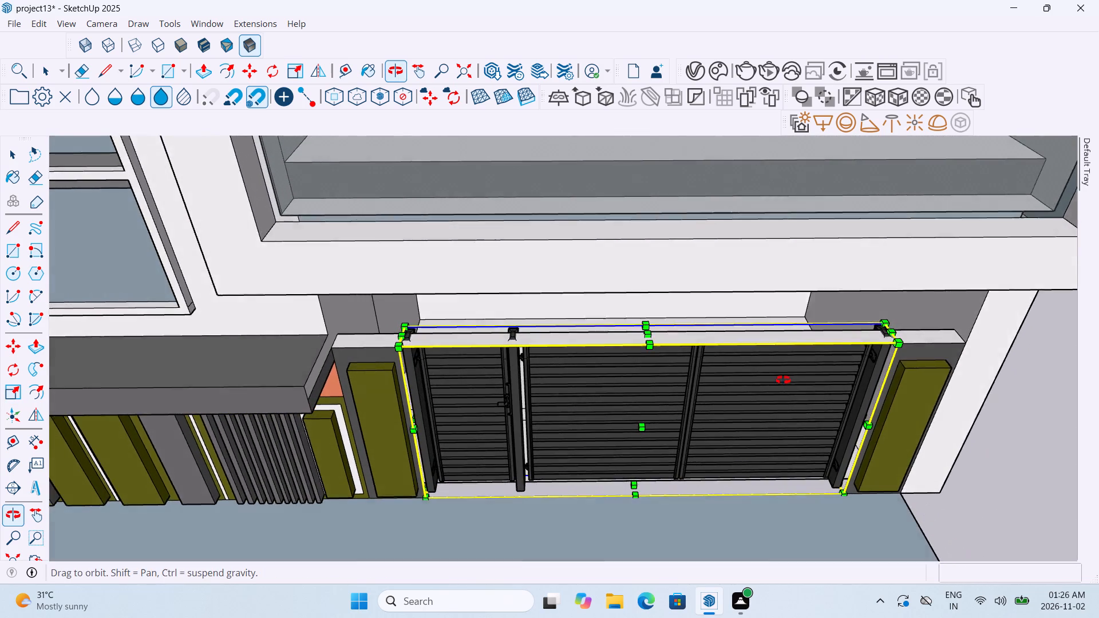
middle_drag(783, 380, 745, 299)
scroll(745, 299, down, 4)
middle_drag(724, 407, 706, 347)
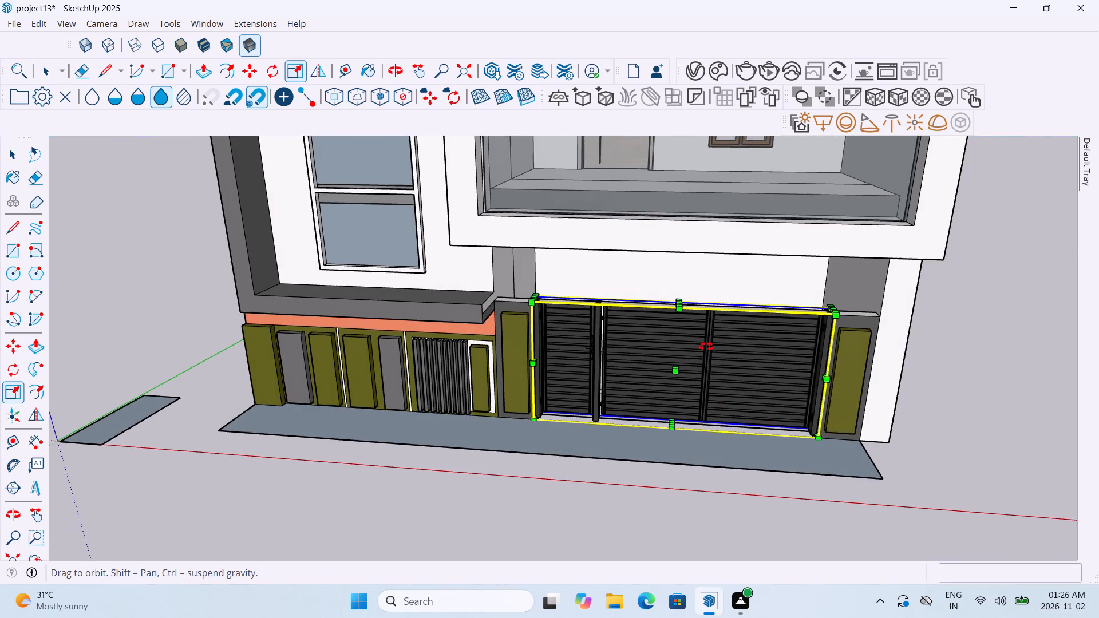
middle_drag(706, 347, 706, 330)
click(958, 326)
key(Escape)
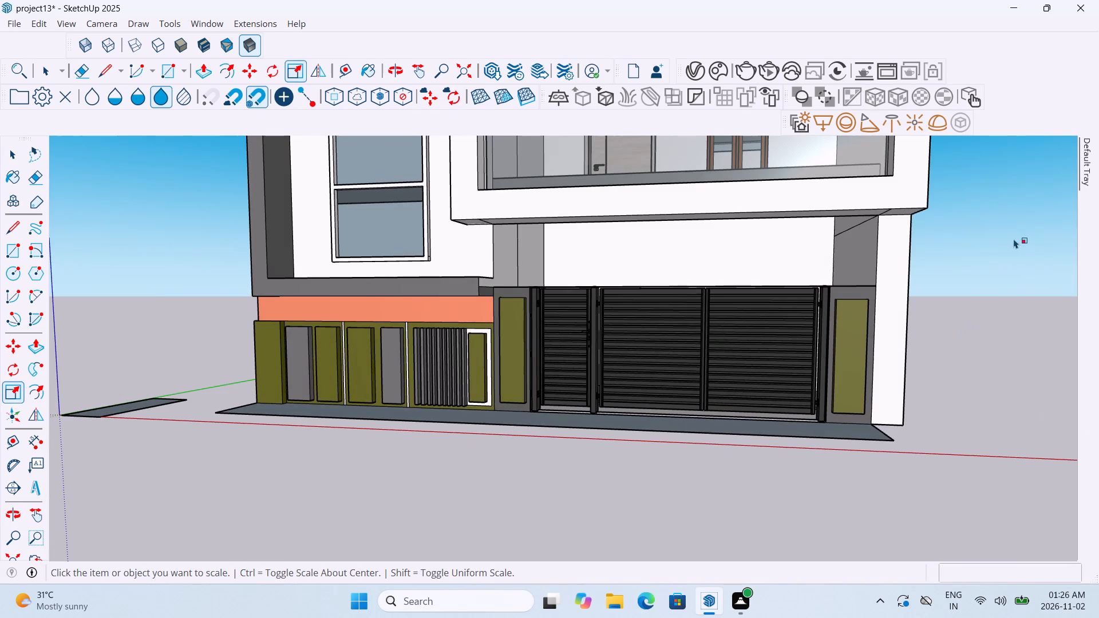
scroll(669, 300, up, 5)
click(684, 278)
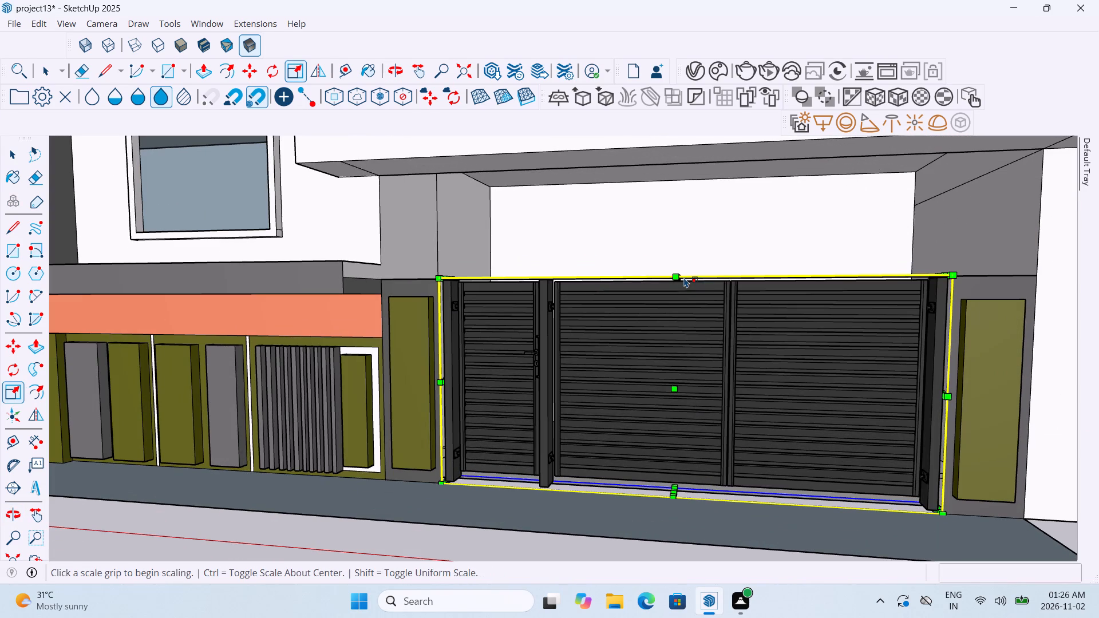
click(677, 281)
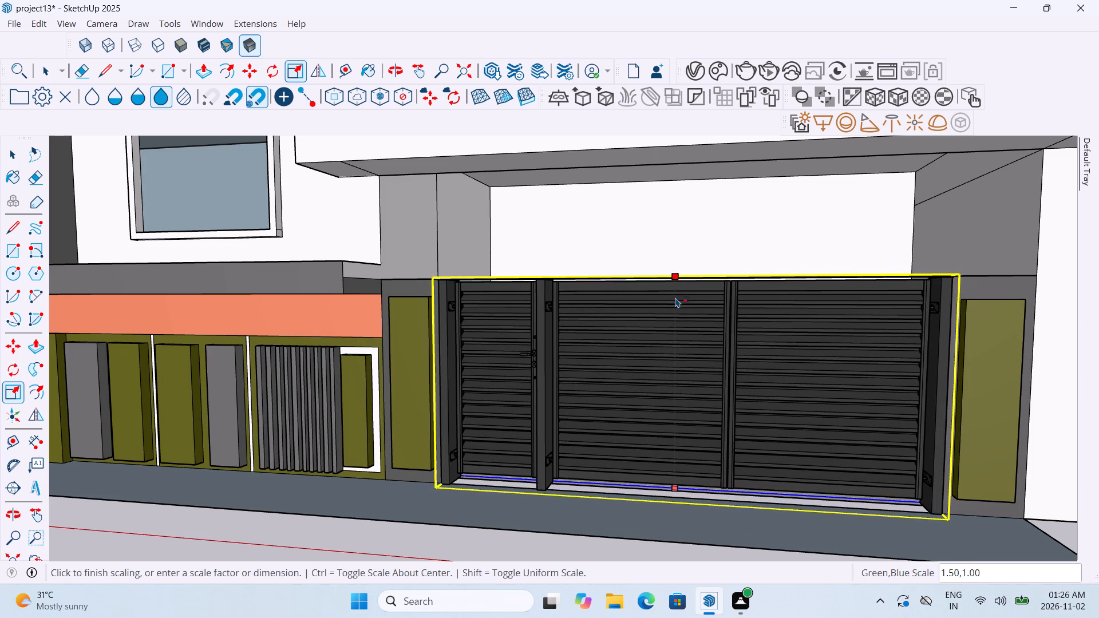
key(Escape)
Scale the black gate's depth along the green axis by about -0.29, keeping the blue-axis factor at 1.00.
scroll(677, 283, up, 2)
click(679, 275)
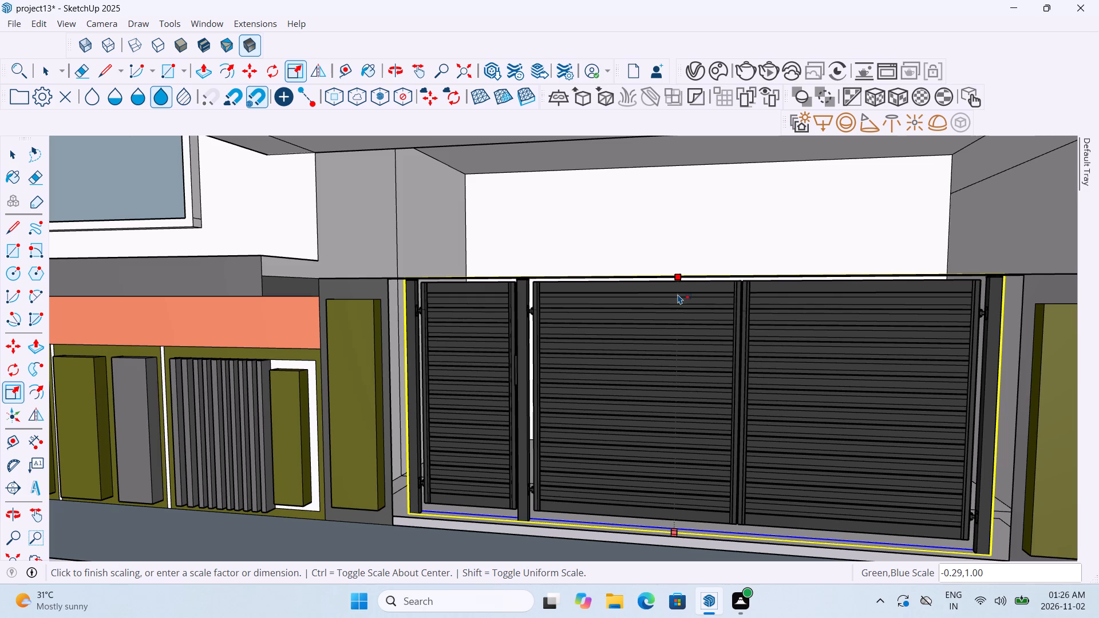
click(678, 294)
scroll(678, 294, up, 4)
key(Escape)
Move the gate by its bottom outer corner about 1' 1 1/16" forward to the front base corner of the pillar farthest from the slatted panel.
scroll(695, 290, down, 5)
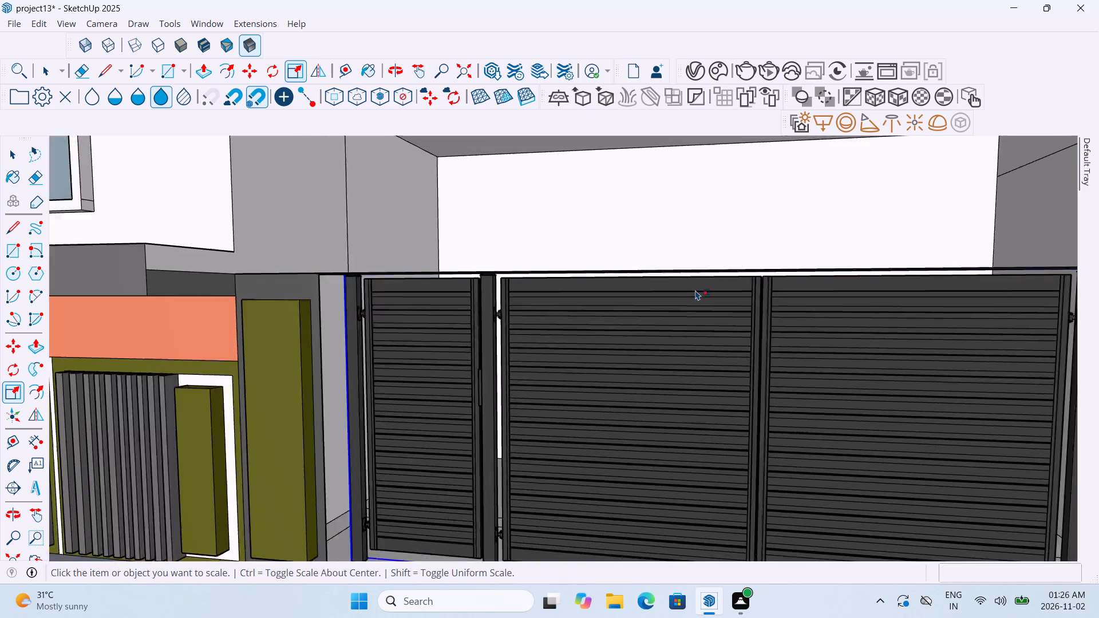
scroll(695, 290, down, 5)
scroll(868, 401, up, 7)
scroll(880, 457, up, 6)
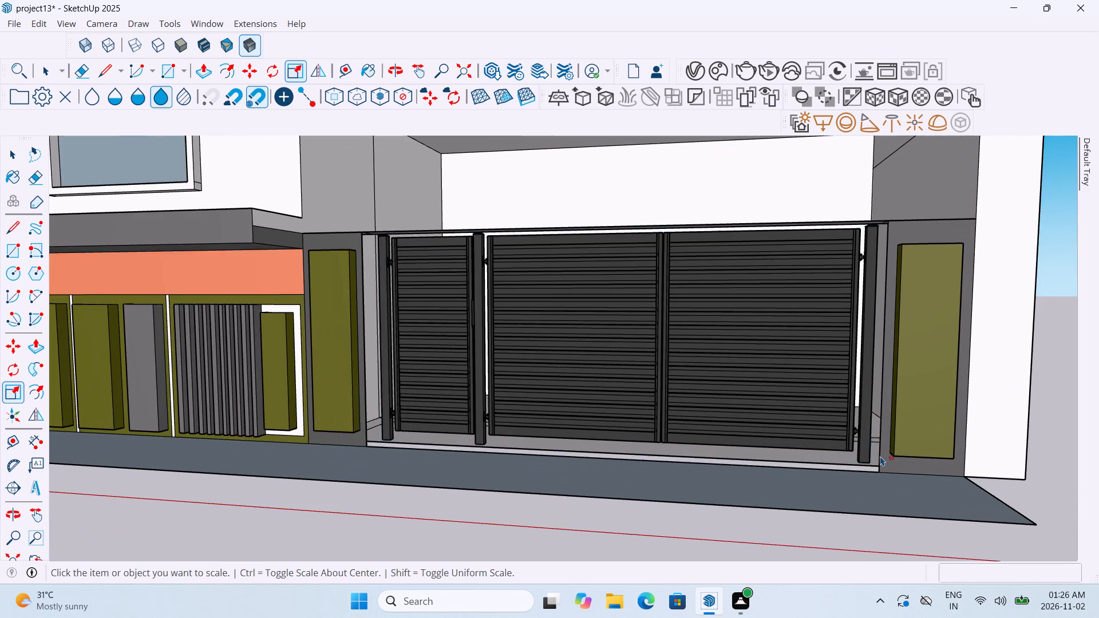
click(866, 461)
key(m)
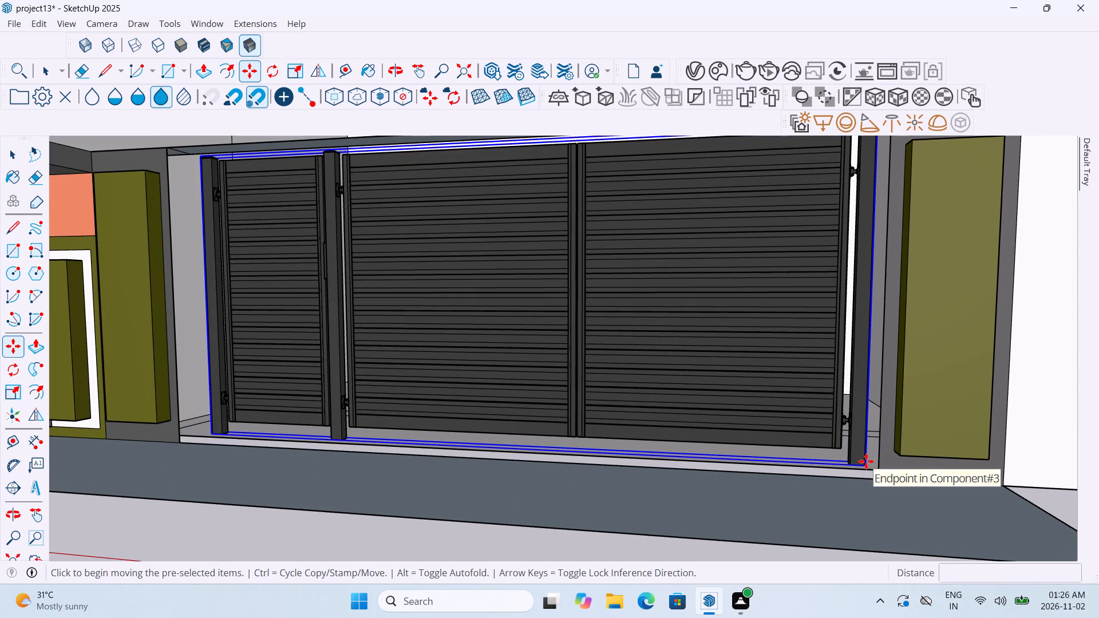
click(867, 466)
click(884, 484)
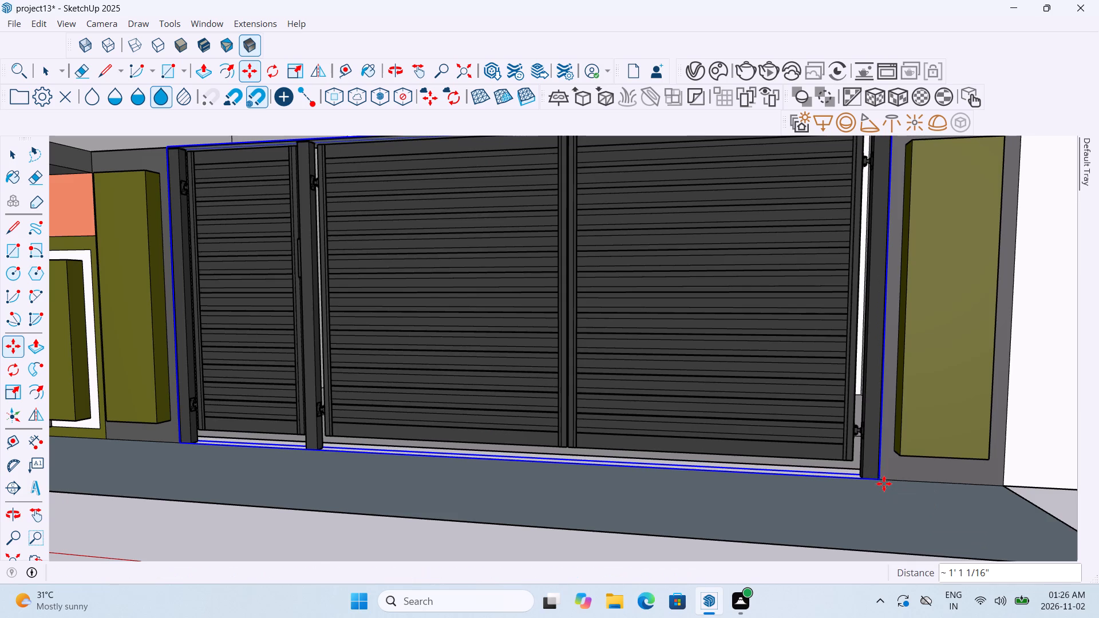
scroll(884, 484, down, 11)
key(Escape)
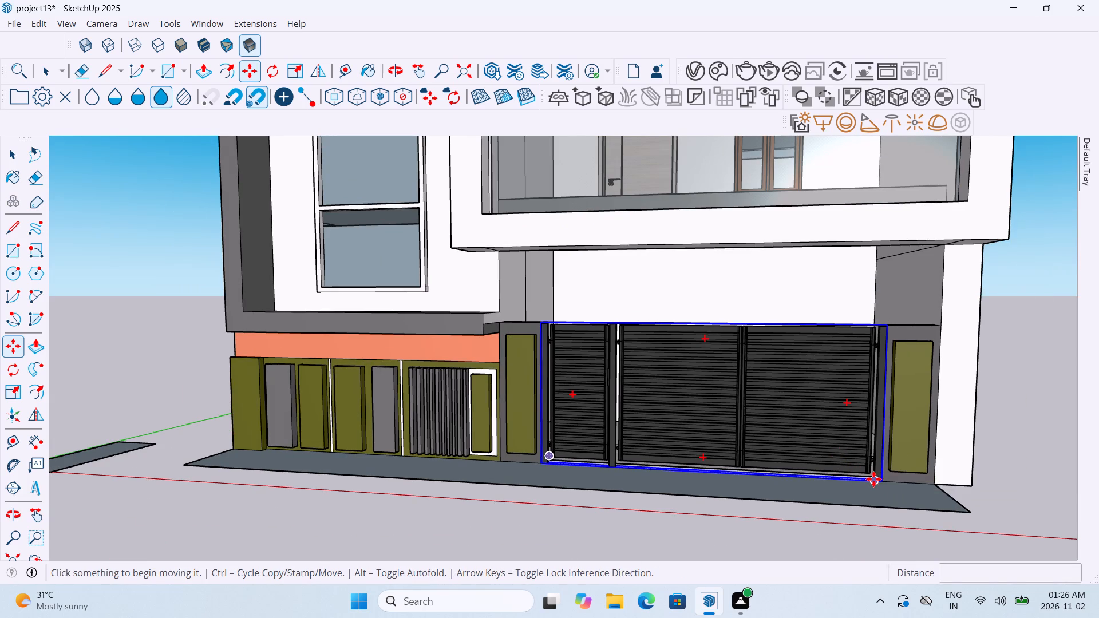
Move the gate by its bottom corner about 23' 7 13/16" out of the opening into the open space in front of the building.
click(874, 479)
scroll(903, 473, down, 4)
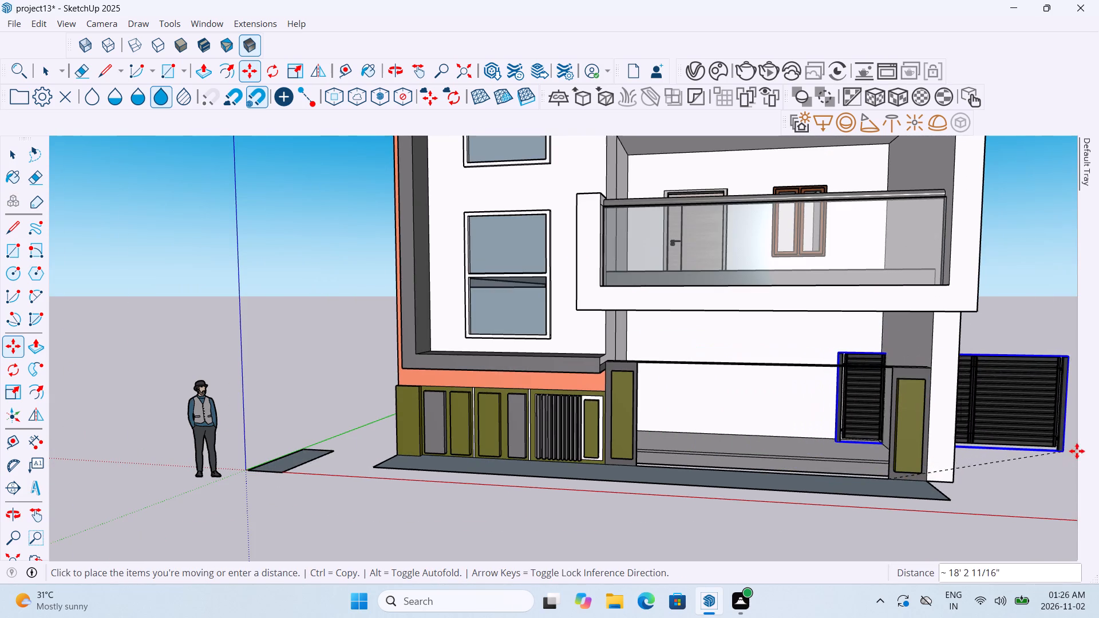
scroll(1076, 450, down, 5)
click(886, 553)
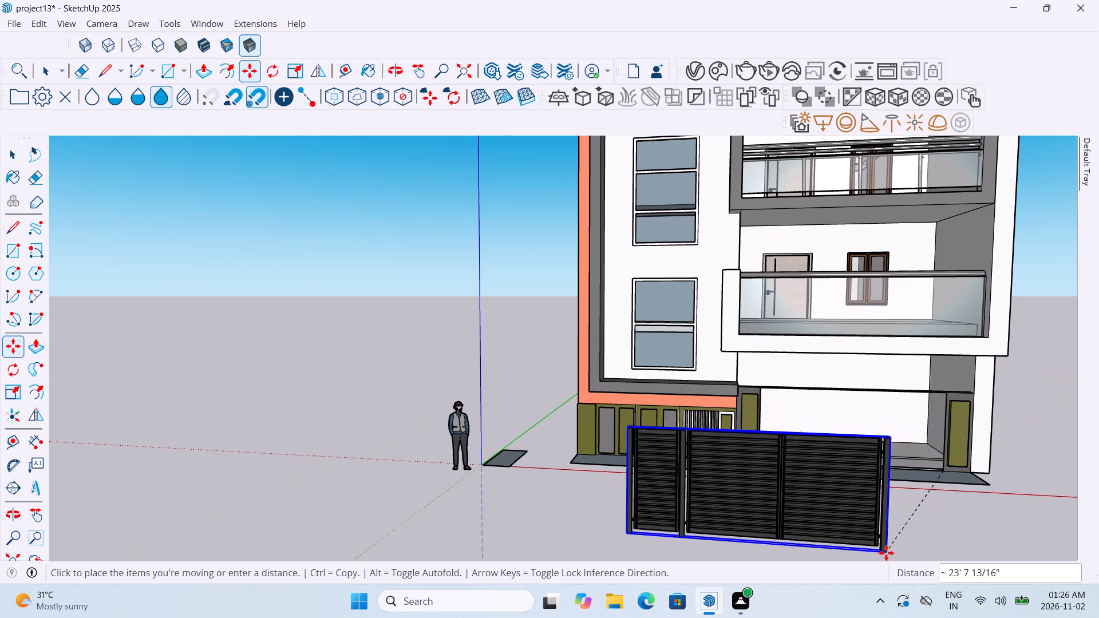
Scale the freestanding gate's depth along the green axis by about 4.82, keeping the blue-axis factor at 1.00.
key(s)
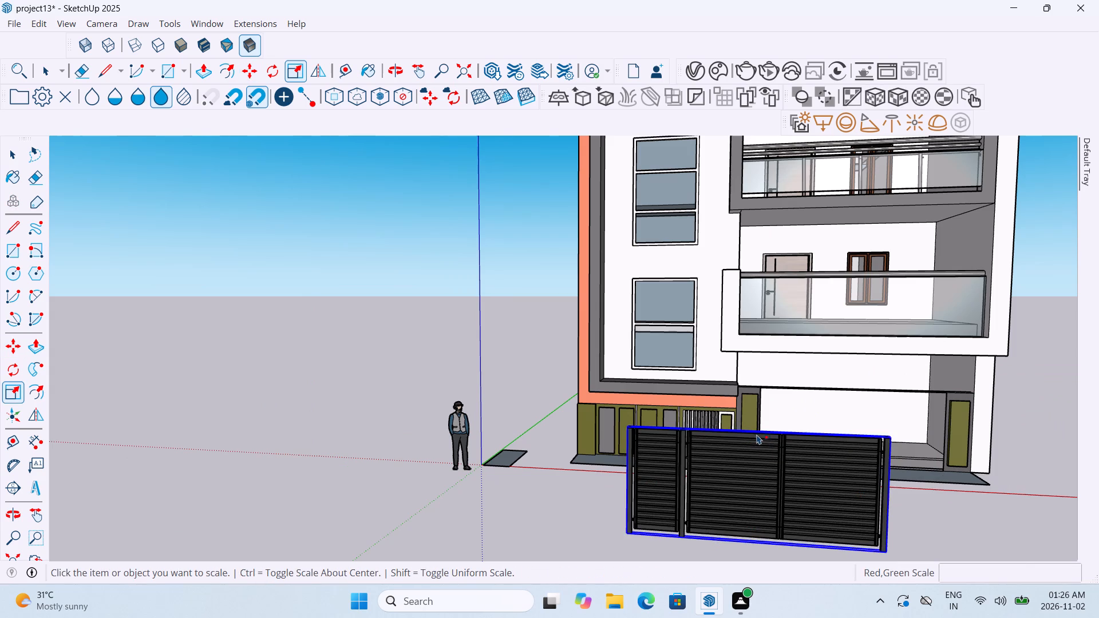
scroll(757, 430, up, 5)
key(s)
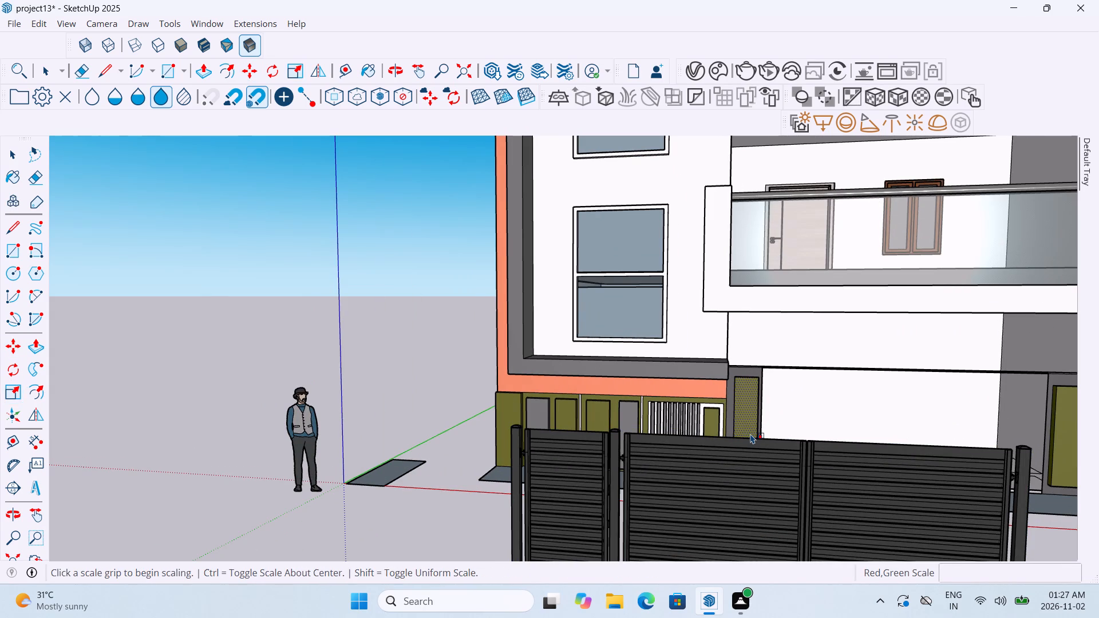
click(752, 451)
key(Escape)
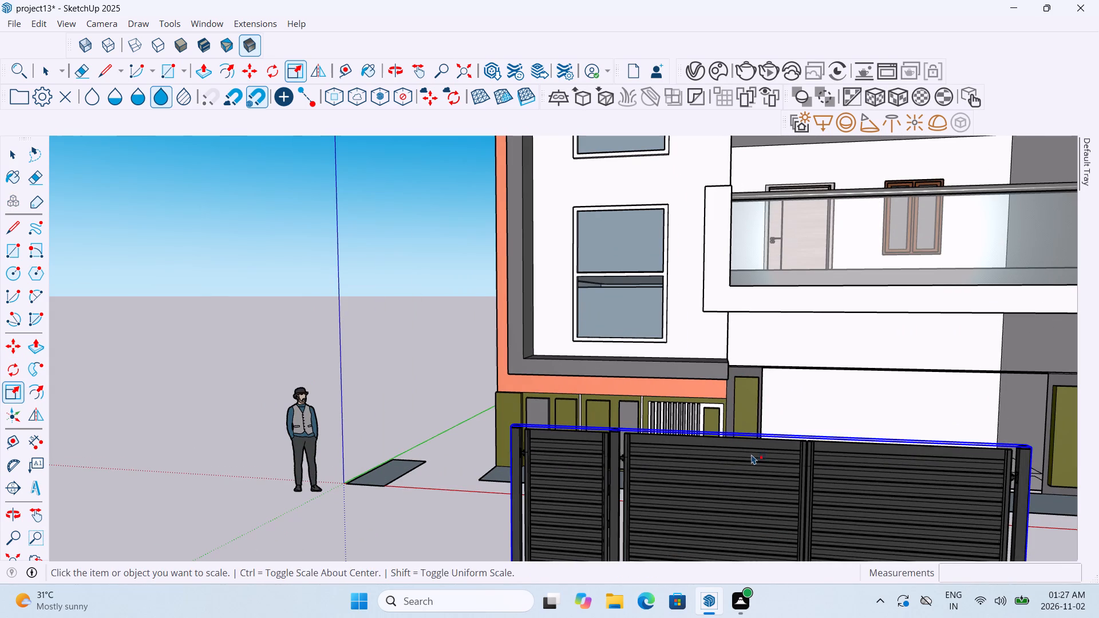
click(752, 454)
click(752, 436)
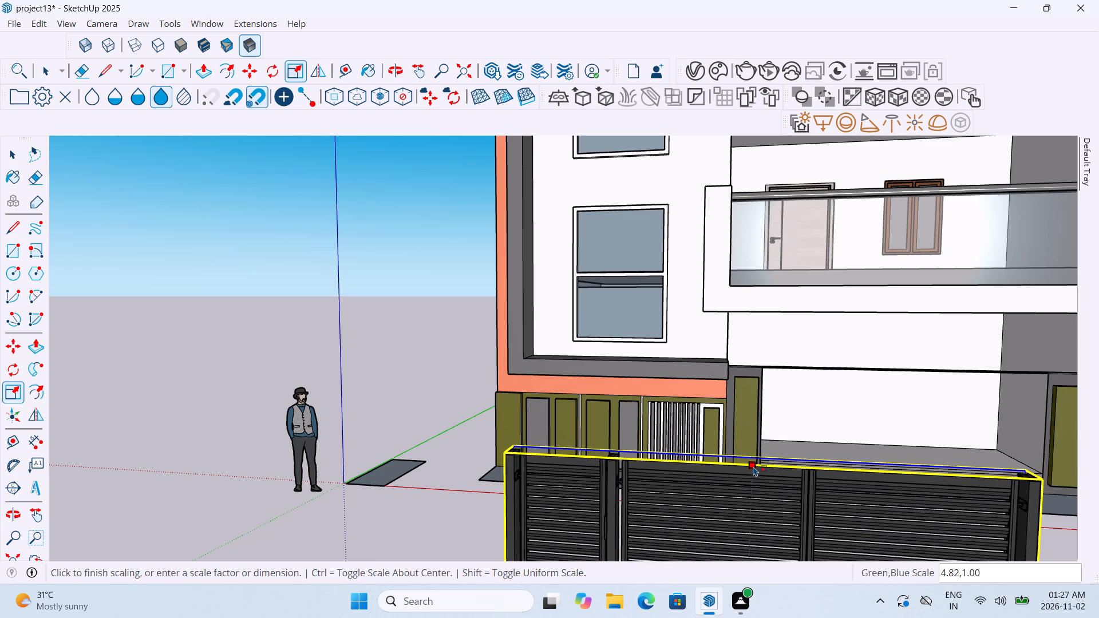
click(753, 466)
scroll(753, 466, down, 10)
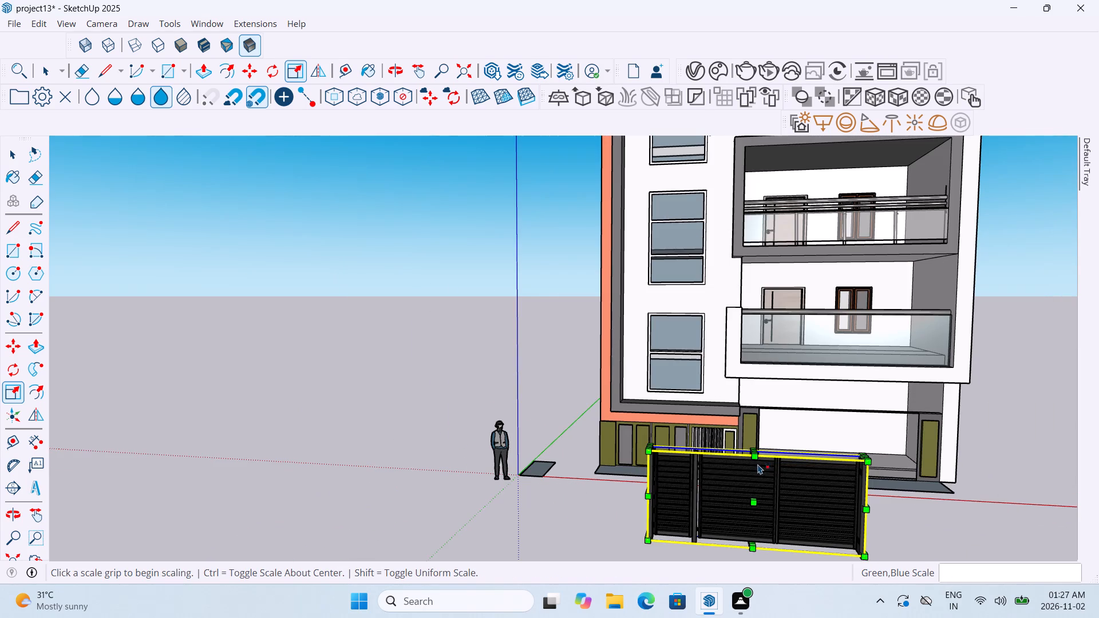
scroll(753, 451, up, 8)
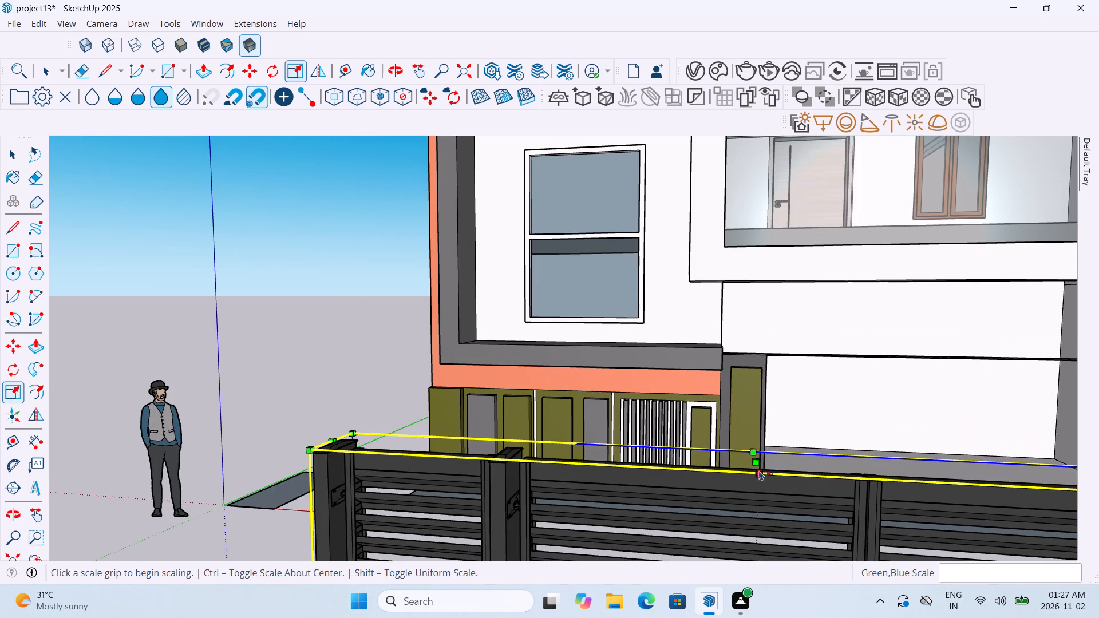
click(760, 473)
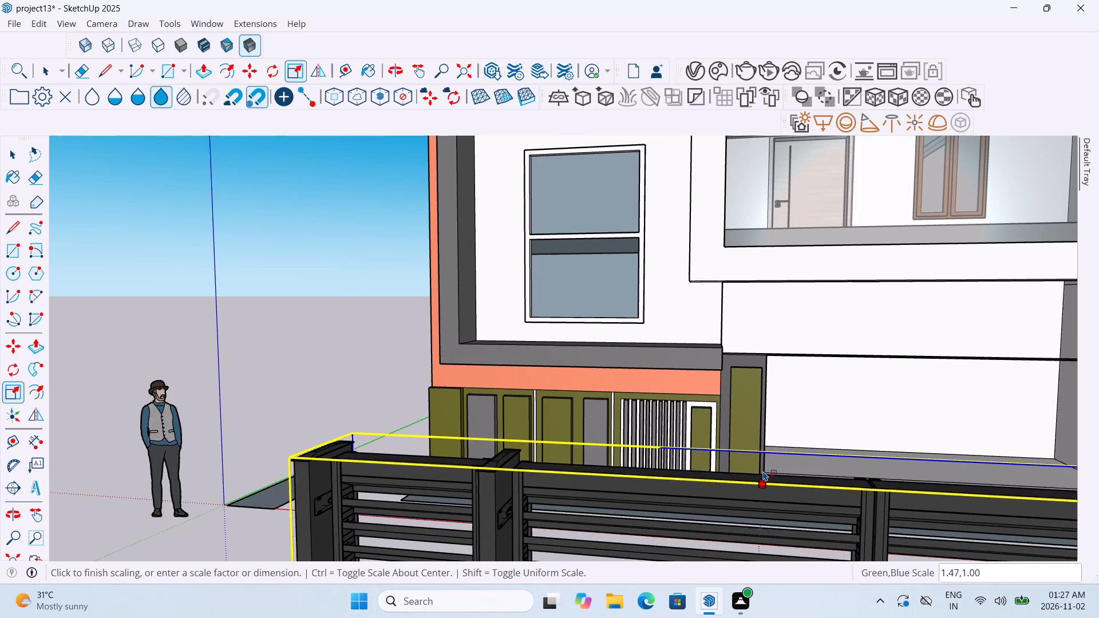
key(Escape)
Scale the gate's height along the blue axis by about 0.89.
scroll(762, 459, up, 1)
scroll(762, 459, down, 6)
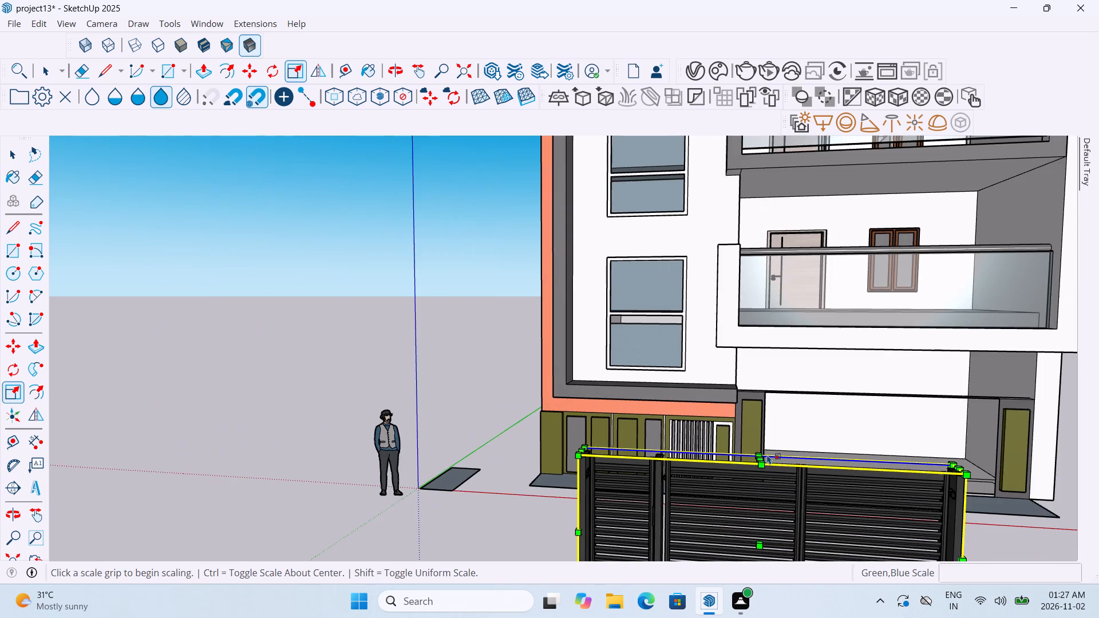
middle_drag(767, 454, 740, 507)
scroll(740, 506, down, 9)
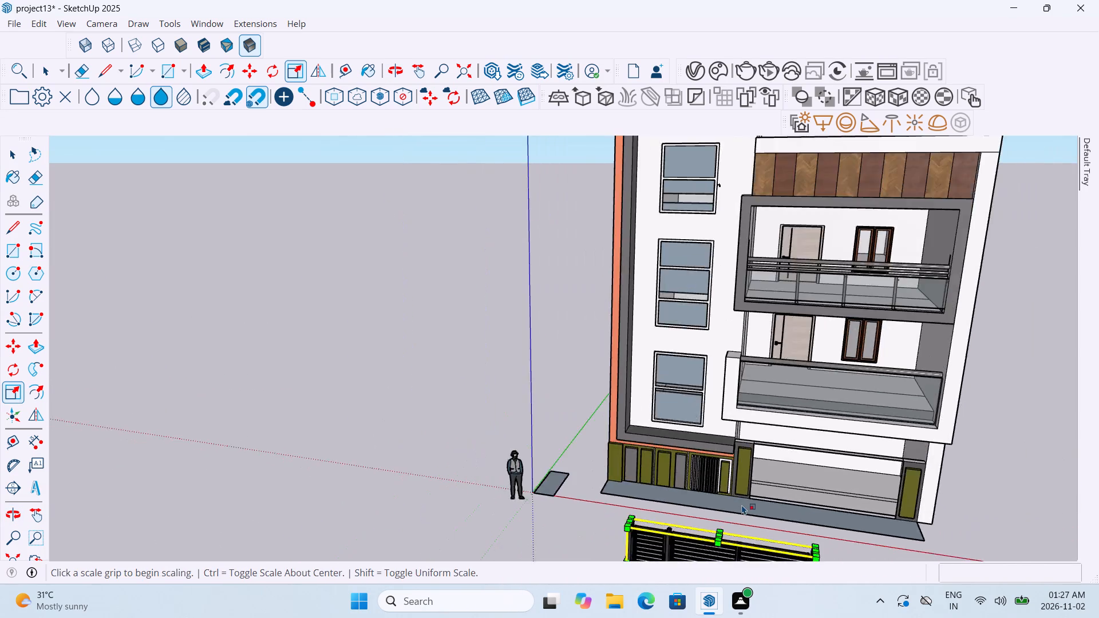
scroll(742, 505, down, 9)
middle_drag(743, 509, 655, 550)
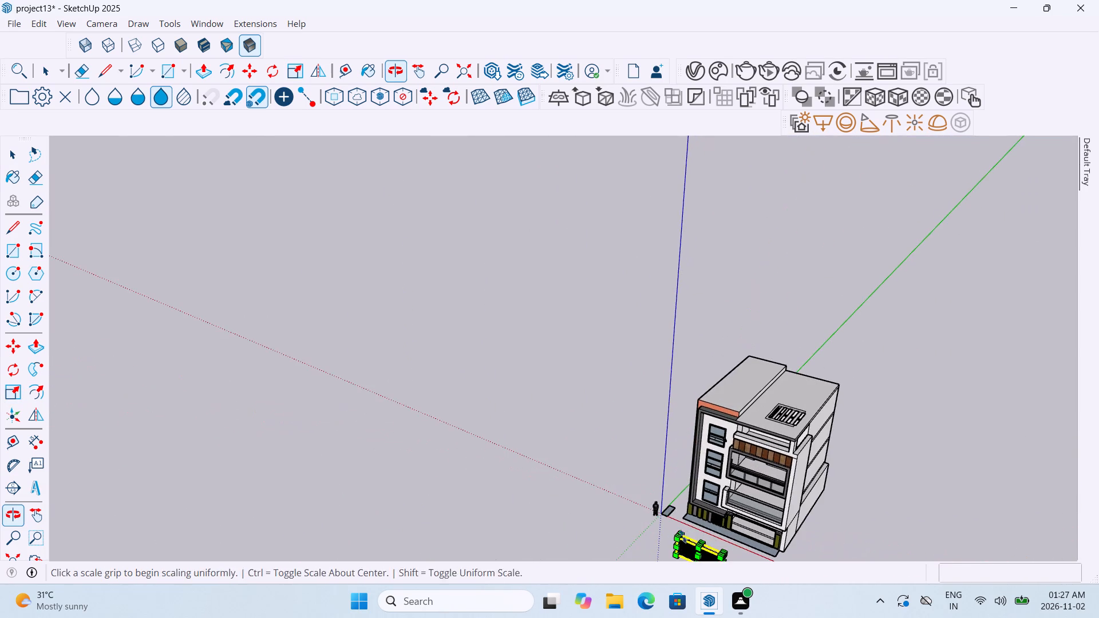
scroll(693, 524, up, 6)
middle_click(698, 513)
scroll(698, 513, down, 20)
scroll(698, 513, down, 4)
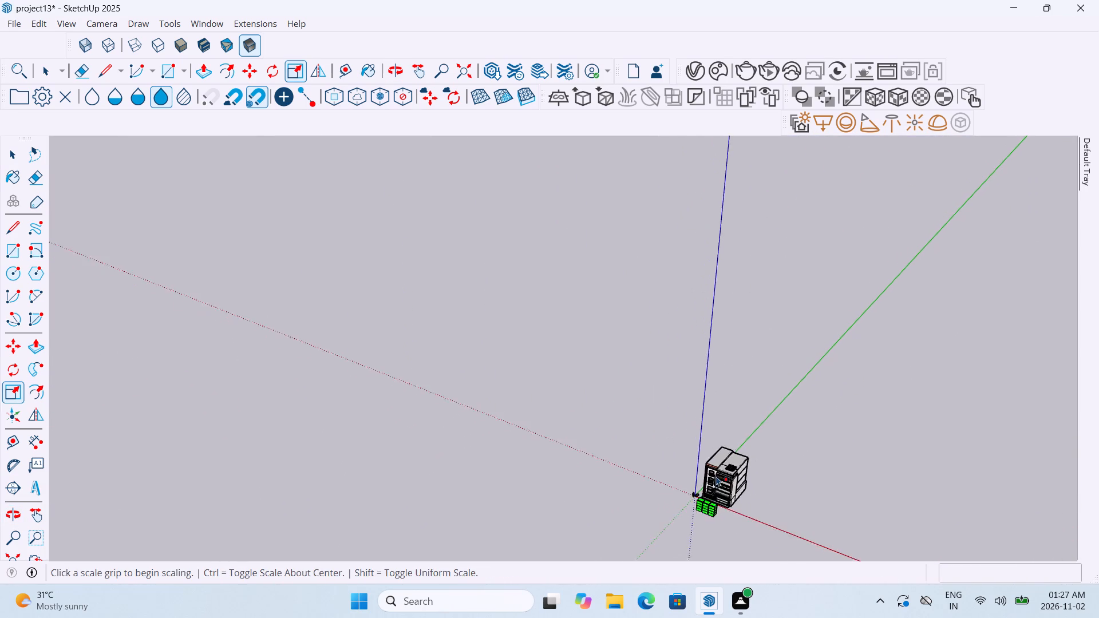
scroll(716, 476, down, 3)
middle_drag(718, 478, 683, 572)
scroll(693, 481, up, 7)
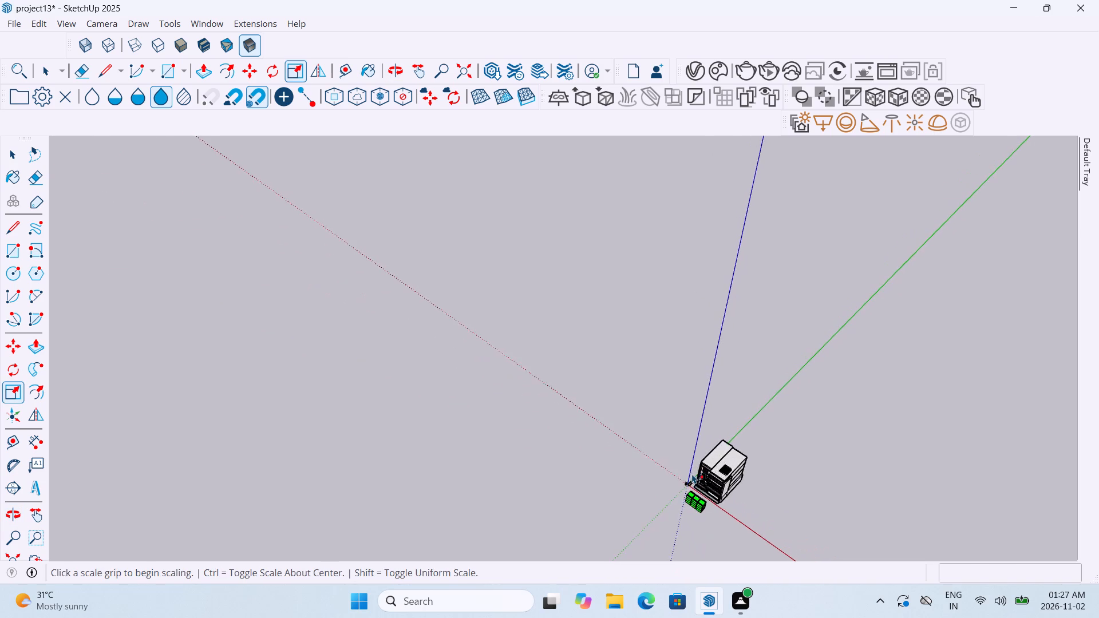
scroll(692, 474, up, 5)
middle_drag(694, 501, 644, 522)
scroll(644, 522, down, 6)
scroll(656, 540, up, 18)
scroll(648, 527, up, 11)
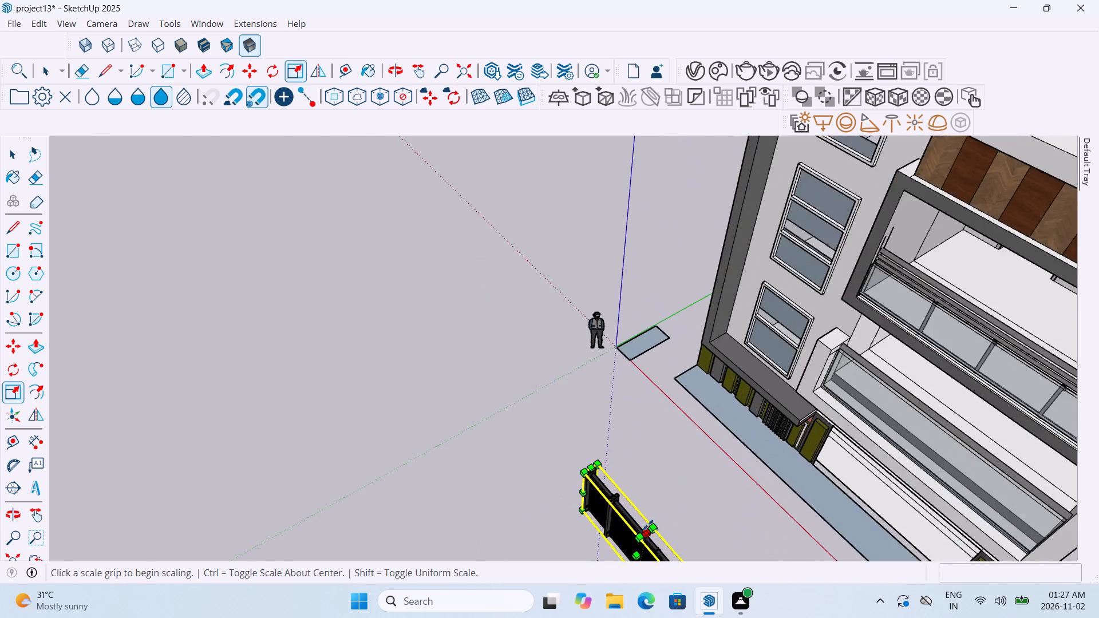
scroll(648, 525, up, 4)
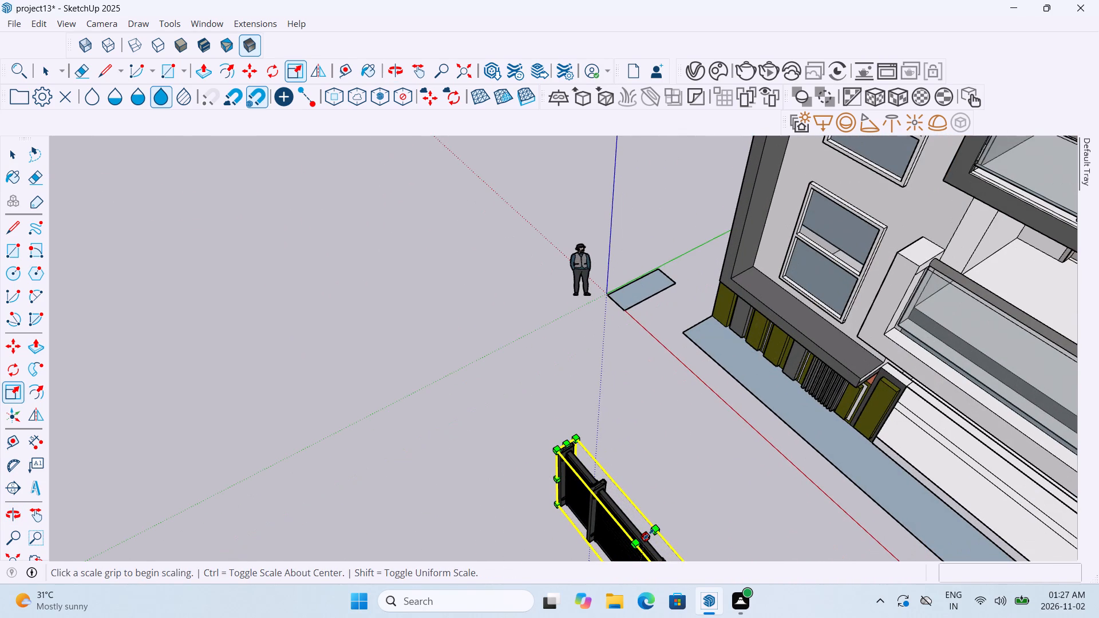
scroll(649, 534, up, 11)
scroll(647, 532, down, 5)
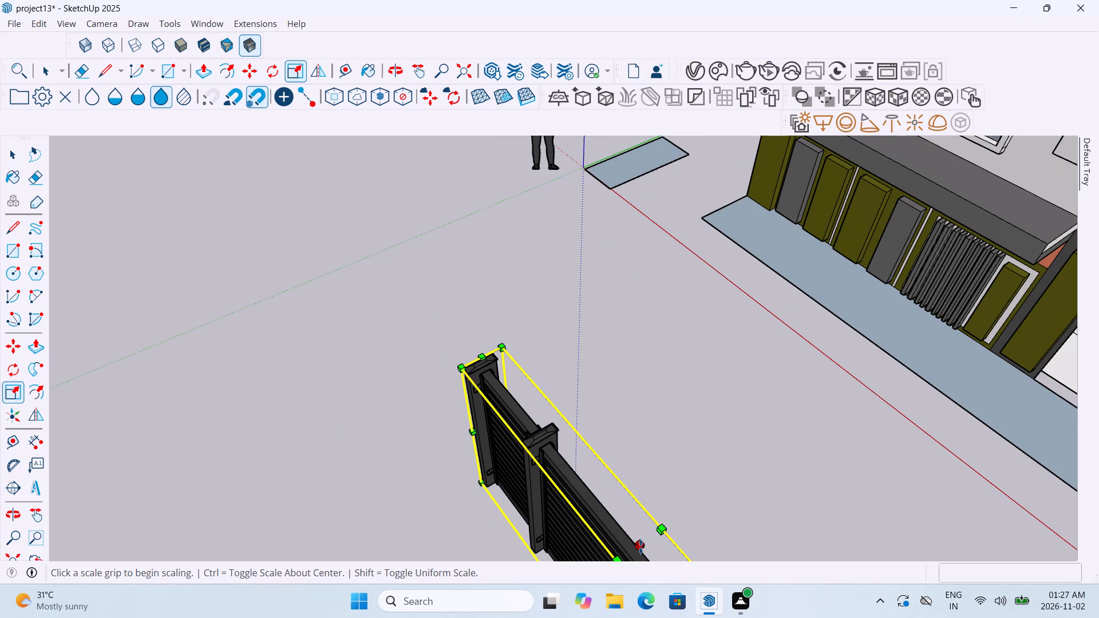
click(641, 546)
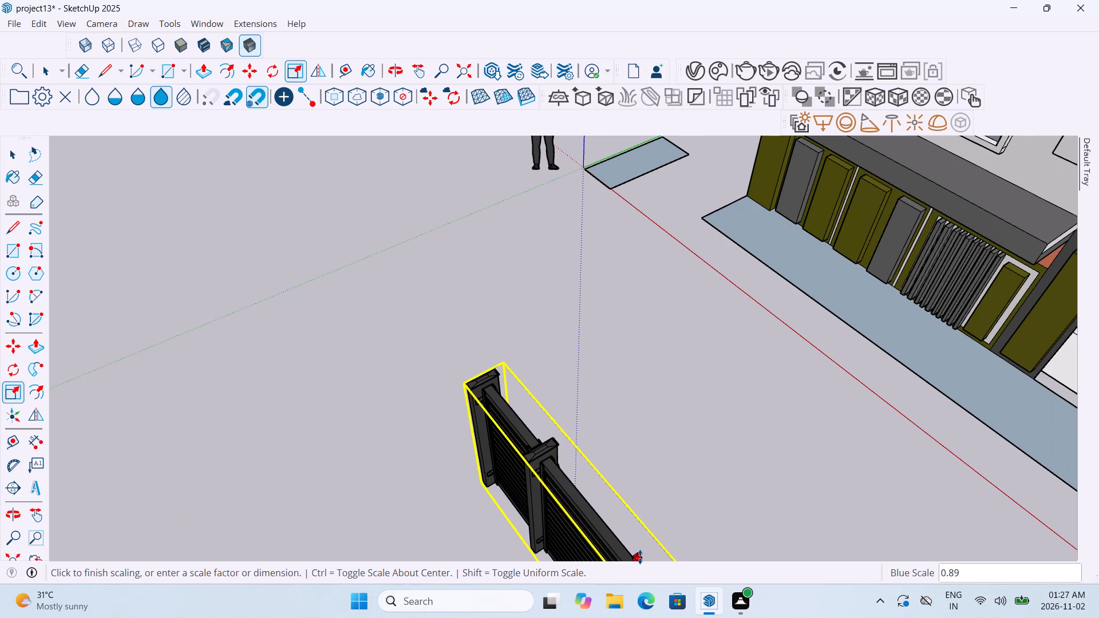
click(640, 557)
Move the gate by its bottom corner about 24' 7 15/16" back into the wall opening, against the pillar nearest the slatted panel.
middle_drag(683, 495, 816, 314)
key(m)
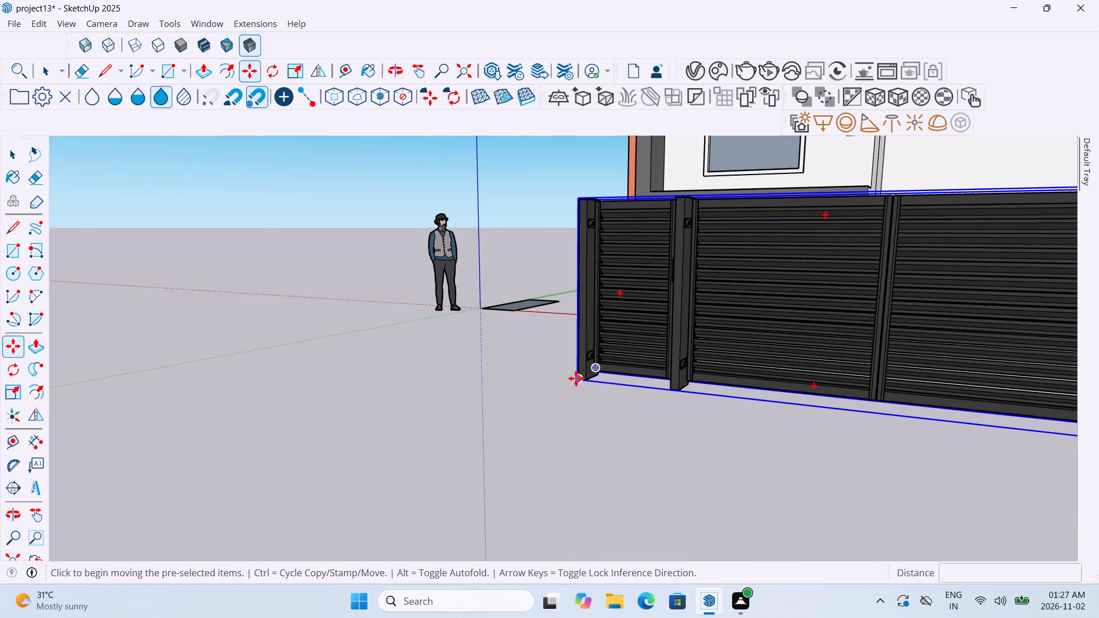
click(576, 378)
scroll(619, 350, down, 4)
scroll(619, 350, up, 1)
scroll(619, 350, down, 5)
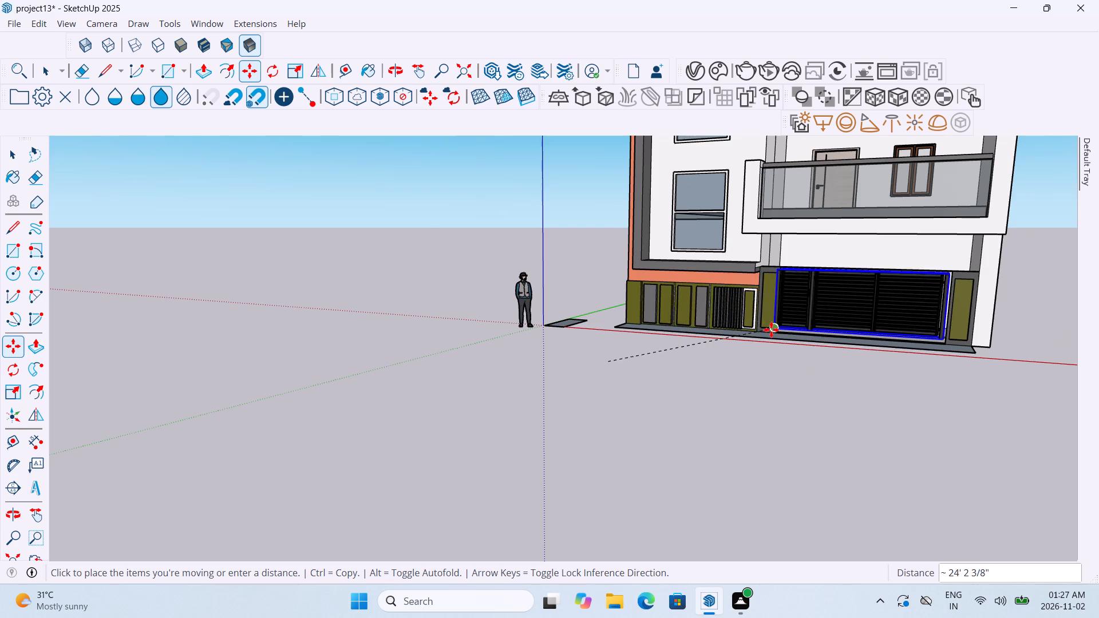
scroll(779, 330, up, 10)
click(773, 336)
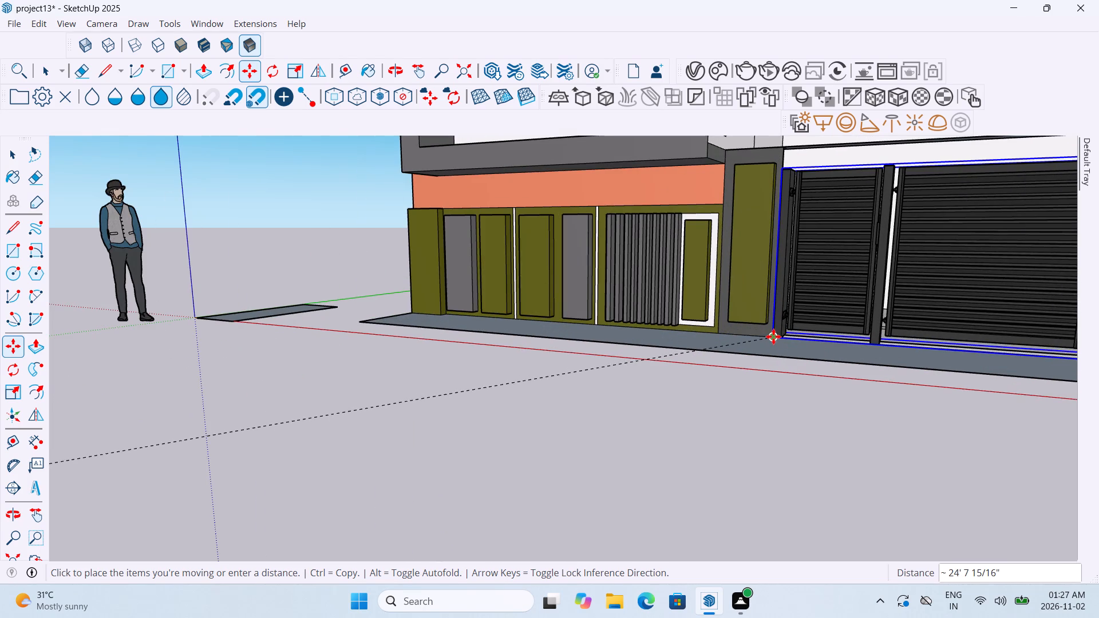
Examine how the gate fits the wall opening, especially its bottom corner and side edge at the far pillar.
scroll(773, 336, down, 13)
scroll(930, 339, up, 11)
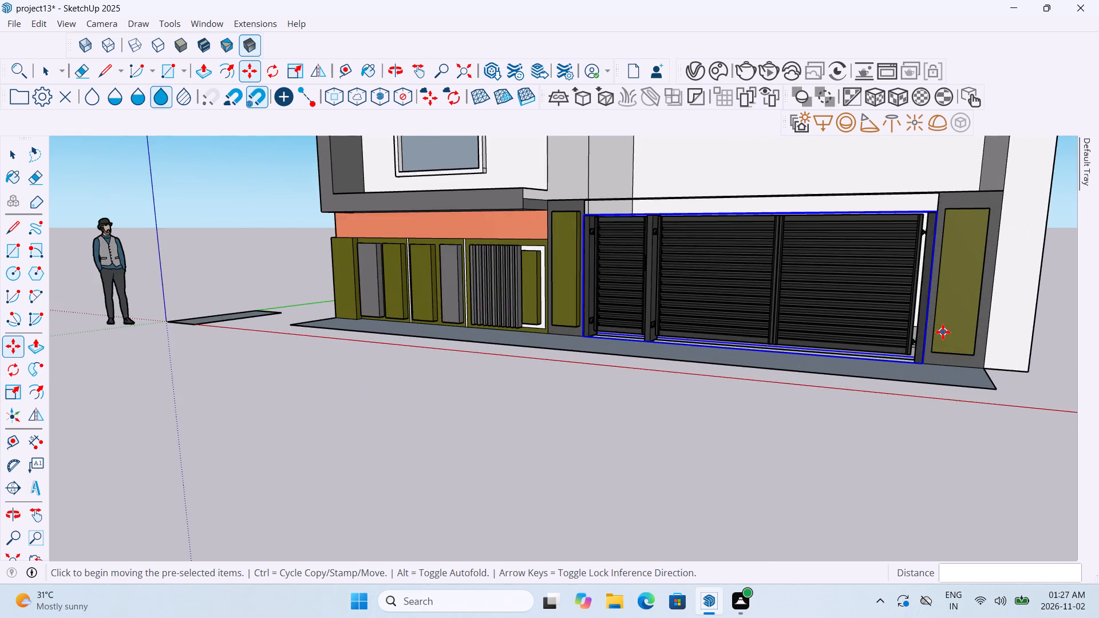
scroll(943, 332, up, 14)
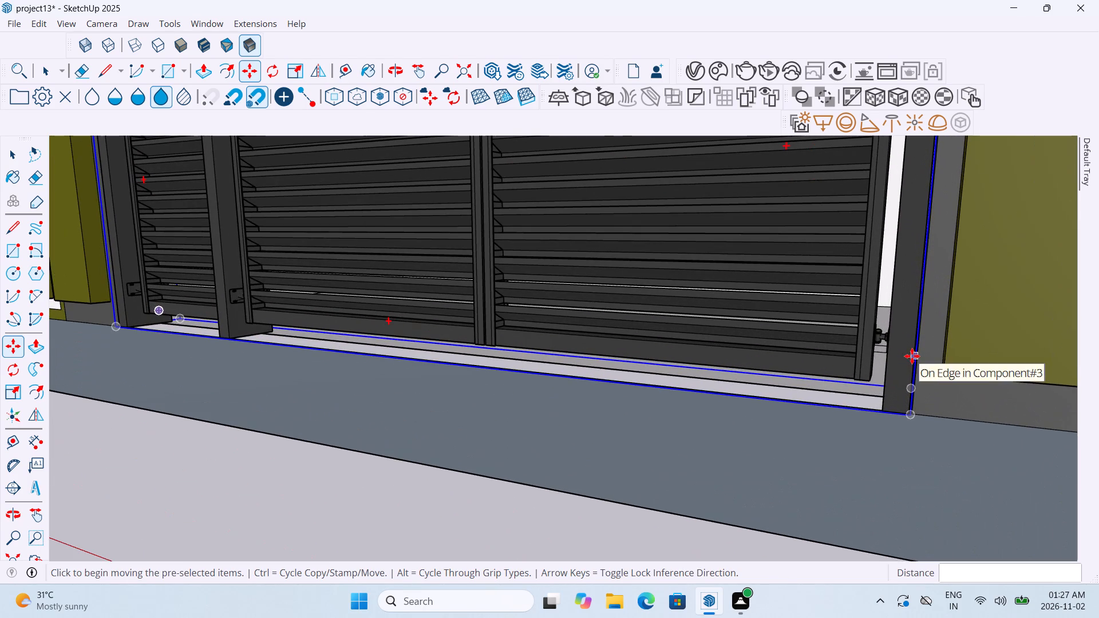
scroll(875, 376, down, 2)
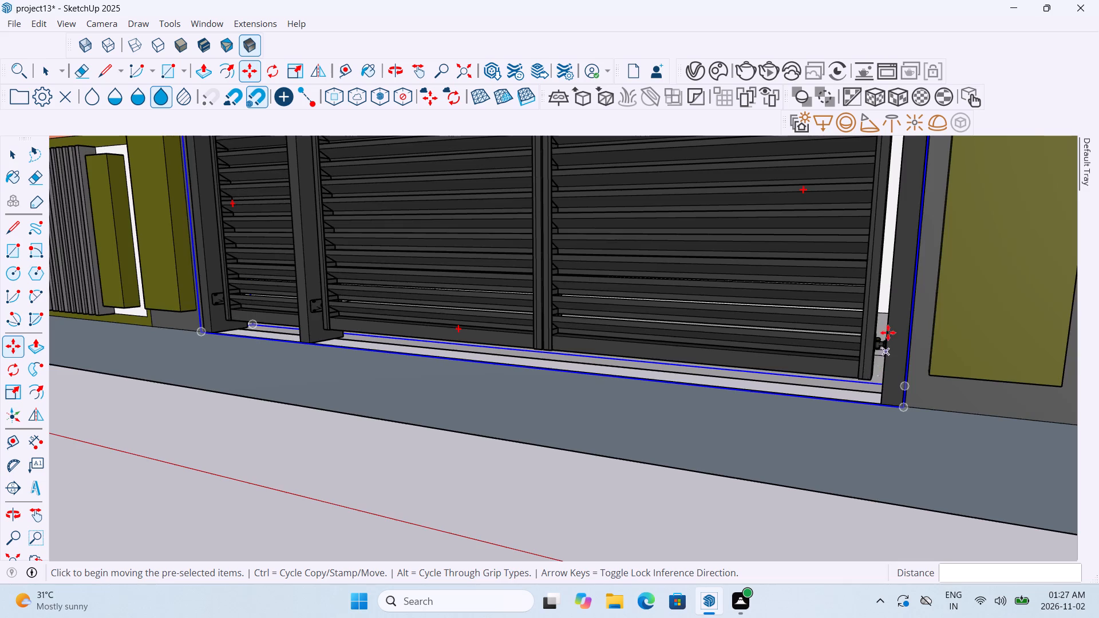
scroll(888, 331, down, 10)
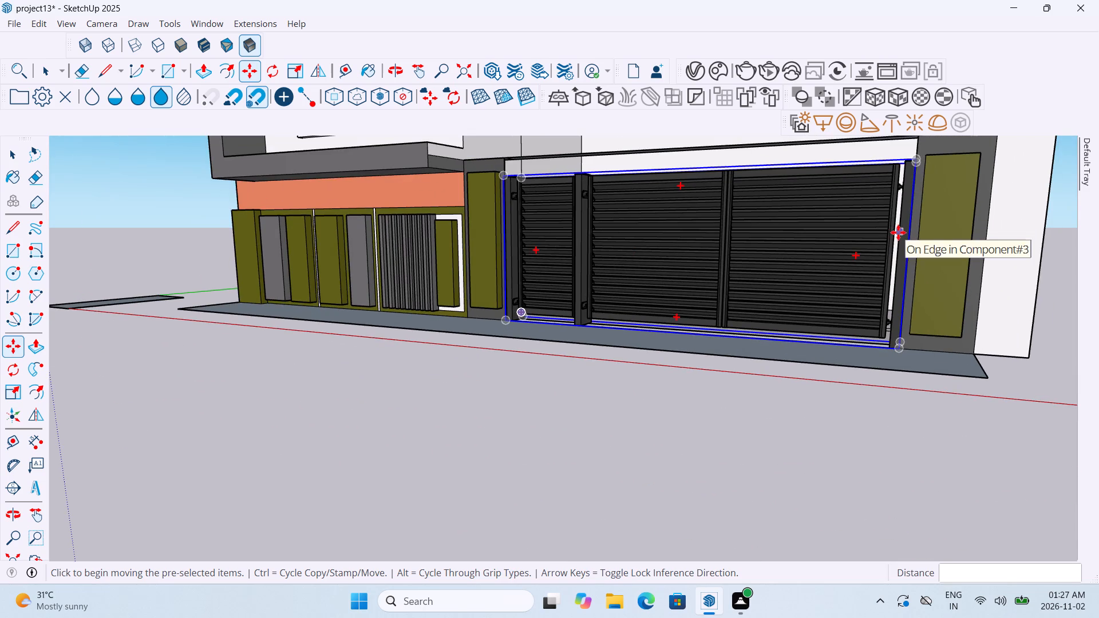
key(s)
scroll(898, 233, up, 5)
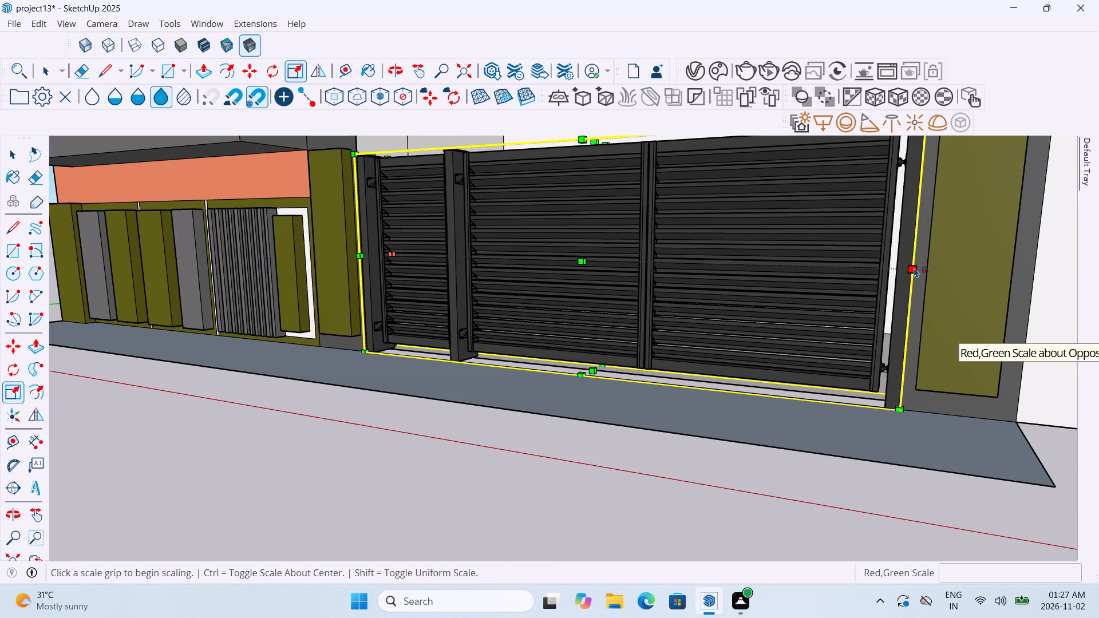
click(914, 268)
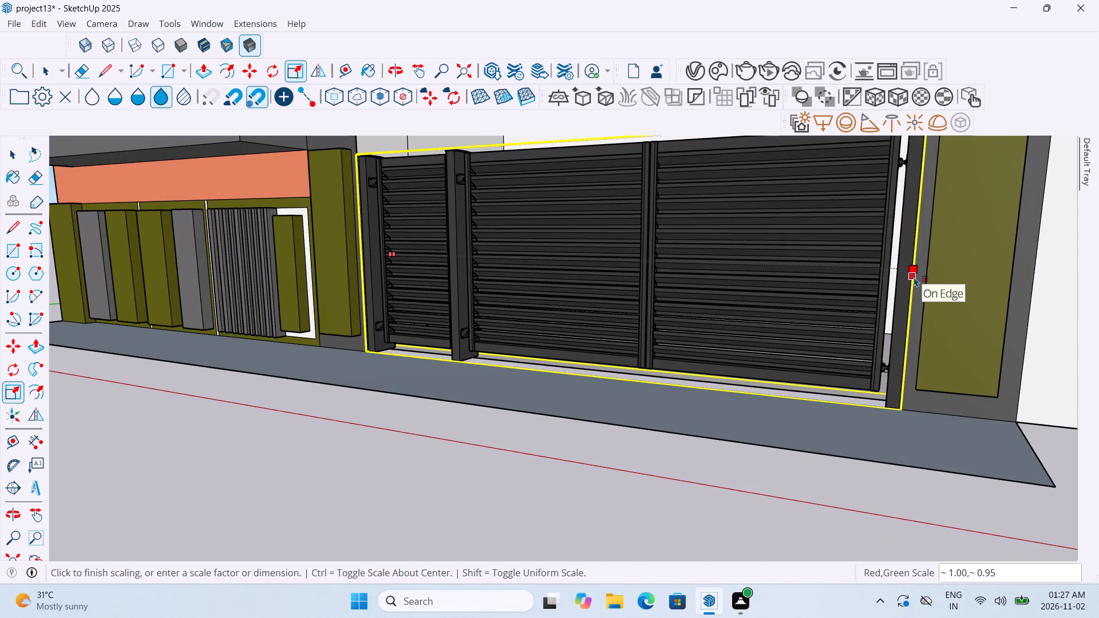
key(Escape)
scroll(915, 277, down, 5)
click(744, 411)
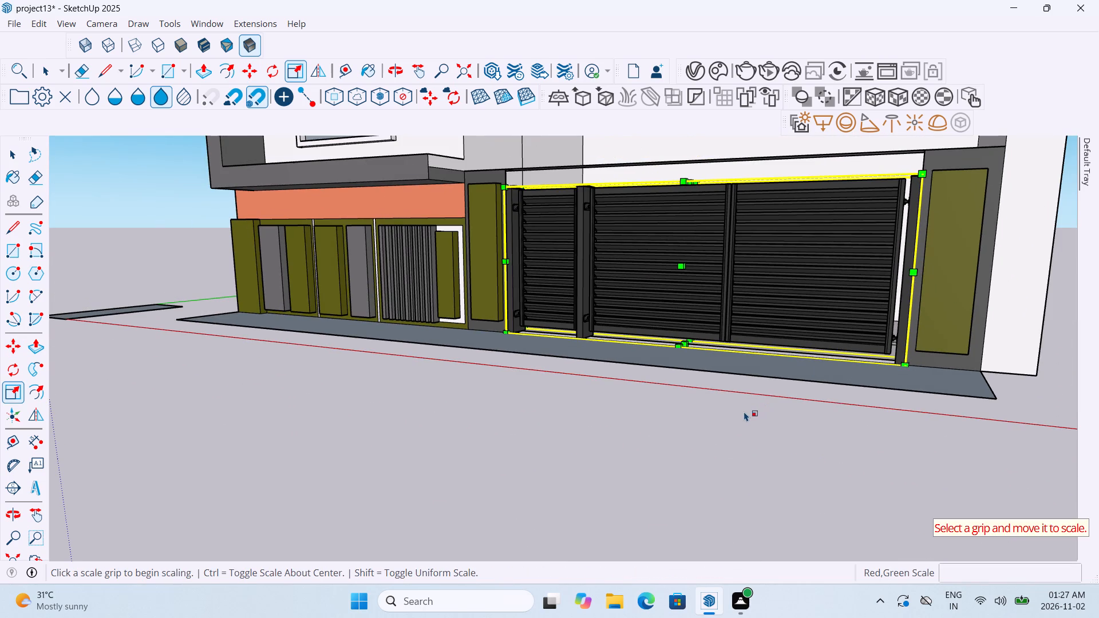
Save the project13 model with the whole building front in view.
middle_drag(786, 387, 861, 381)
scroll(861, 381, down, 15)
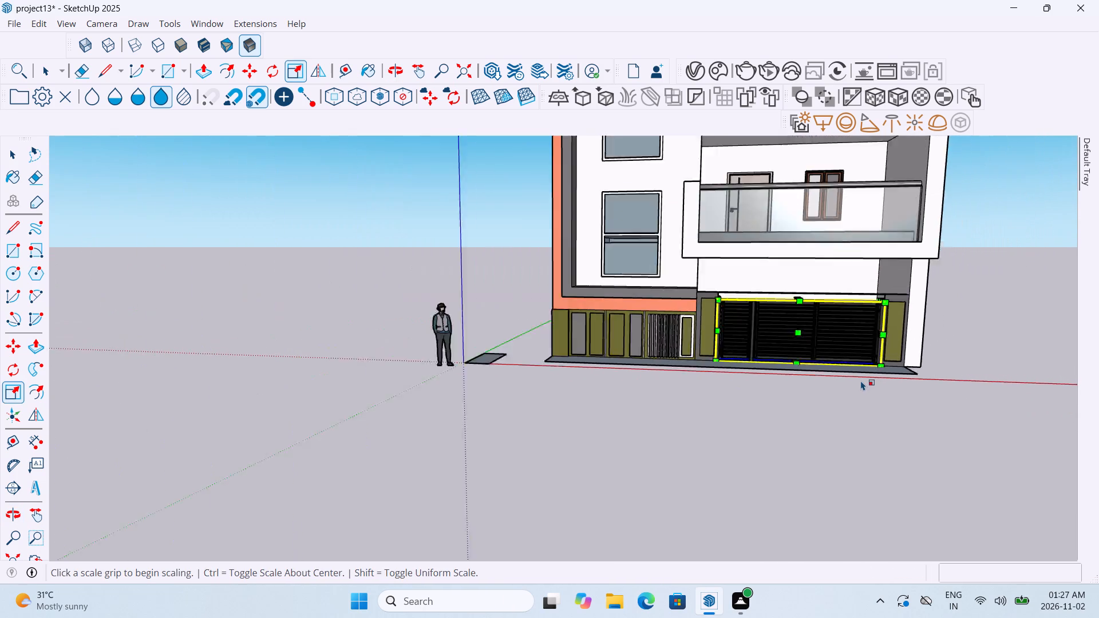
scroll(861, 381, down, 6)
scroll(867, 367, up, 1)
scroll(867, 367, down, 6)
scroll(982, 280, up, 2)
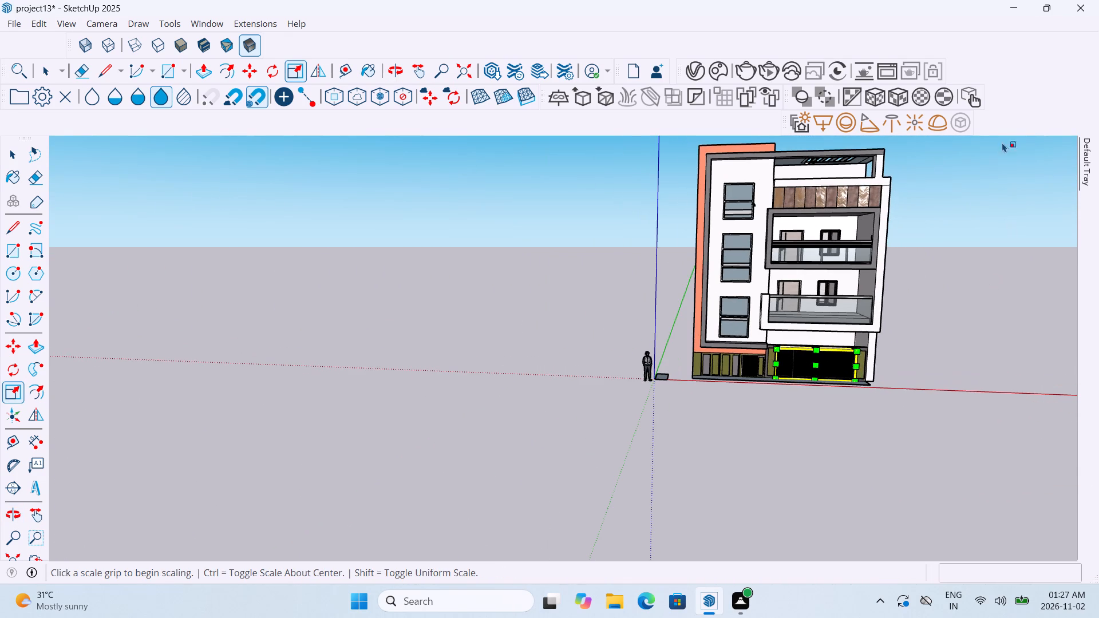
click(3, 23)
click(14, 21)
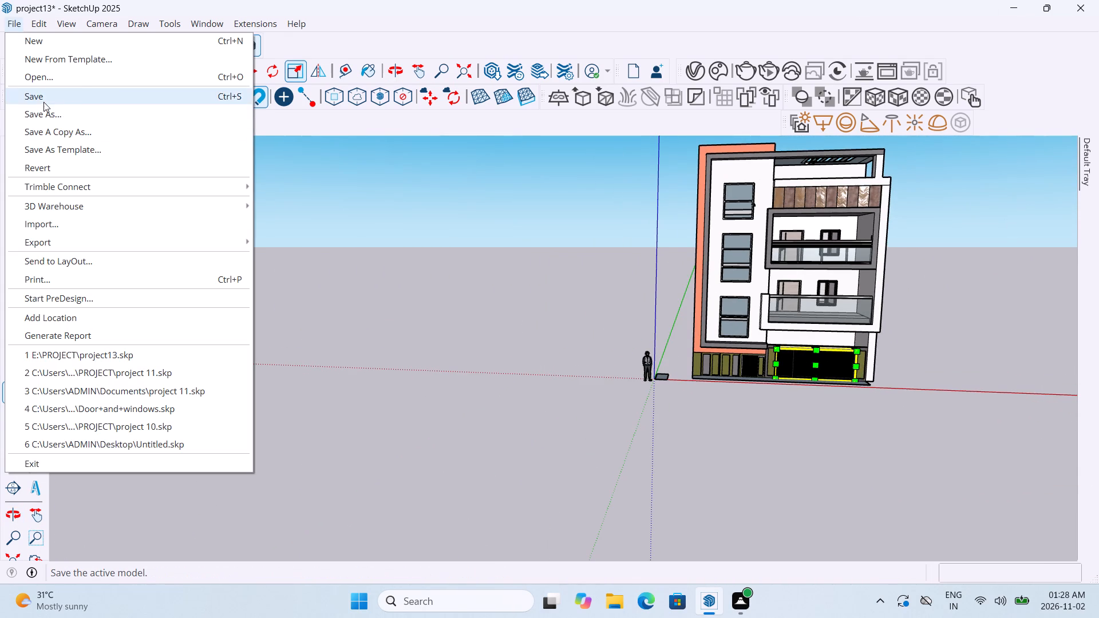
click(44, 99)
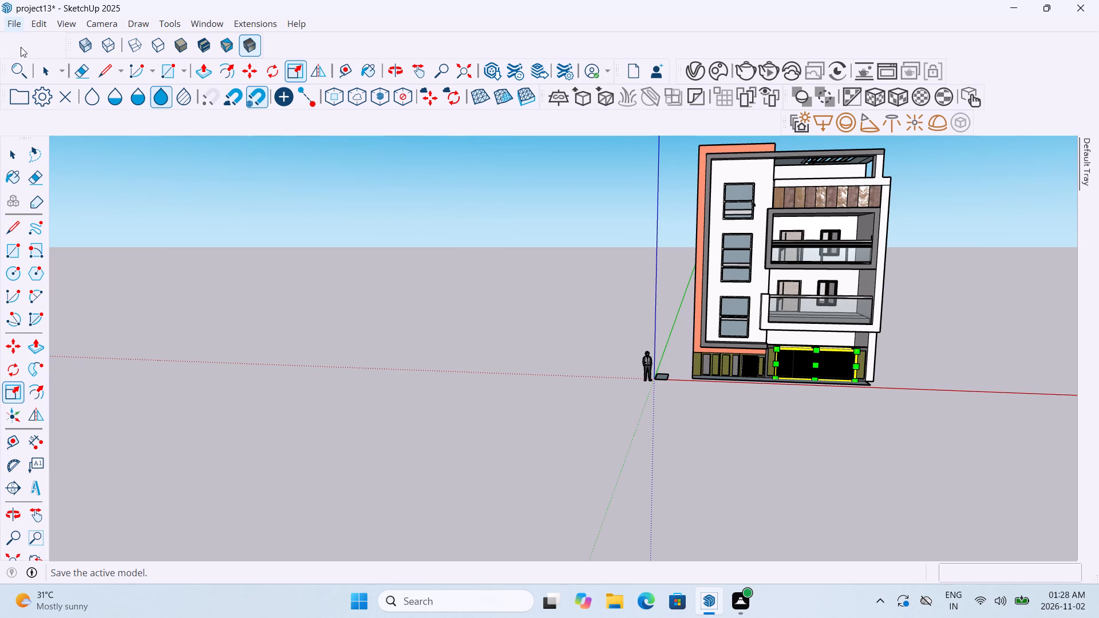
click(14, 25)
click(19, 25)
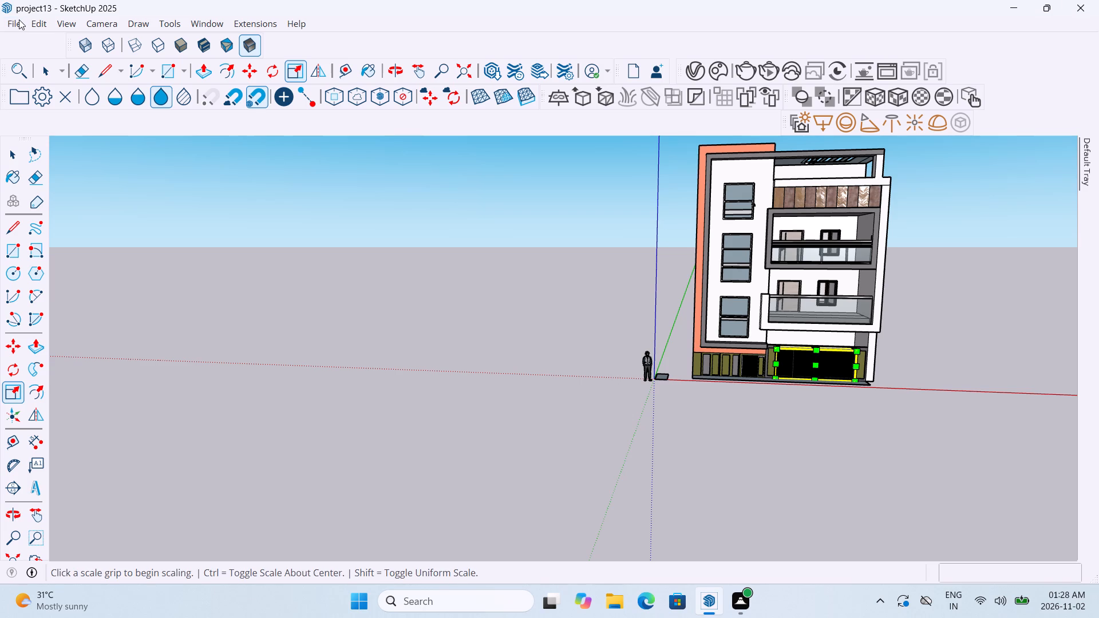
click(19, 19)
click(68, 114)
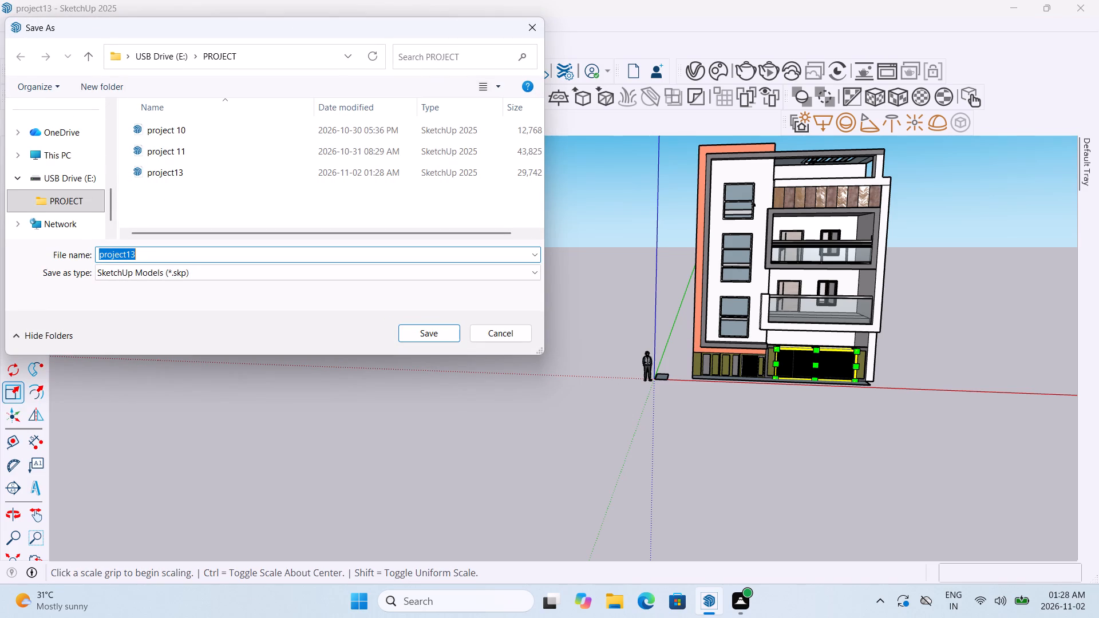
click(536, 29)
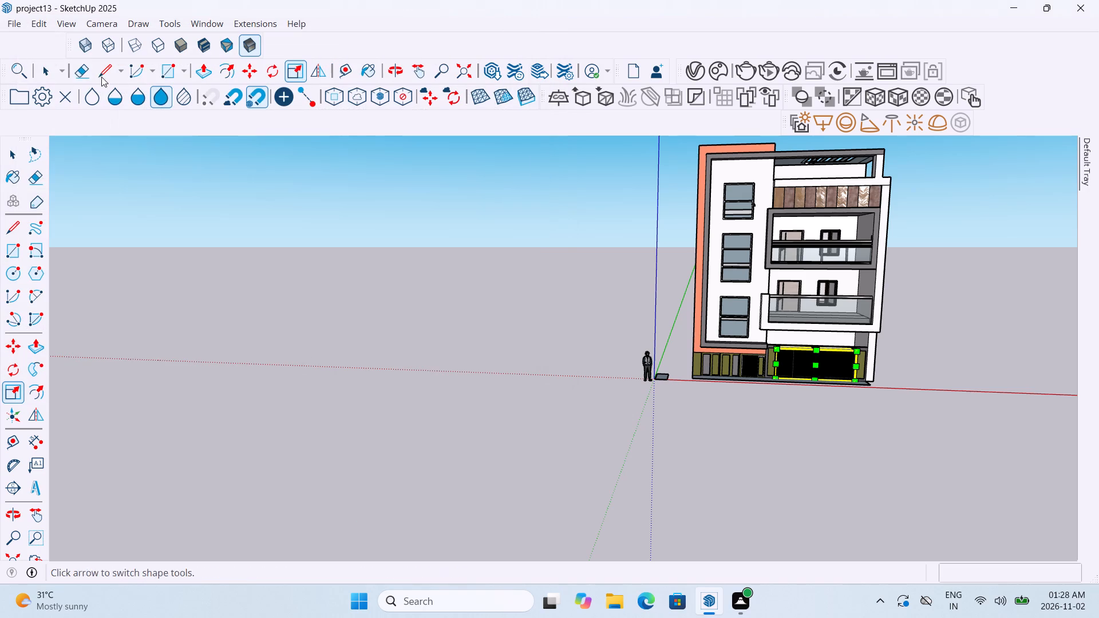
Save the project13 model again under its existing name.
click(16, 30)
click(26, 91)
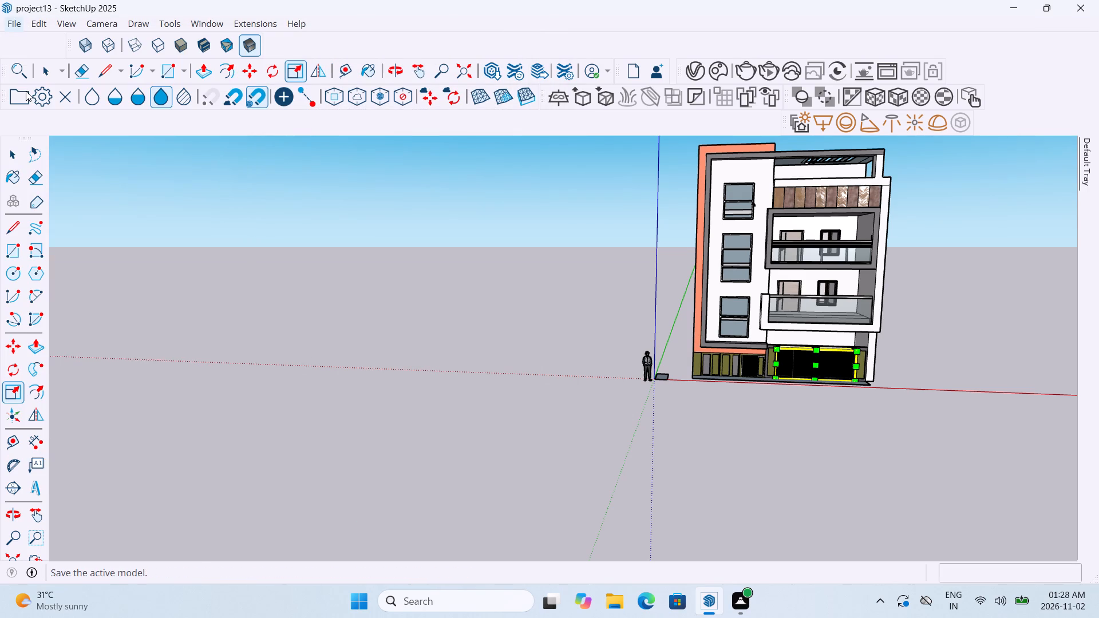